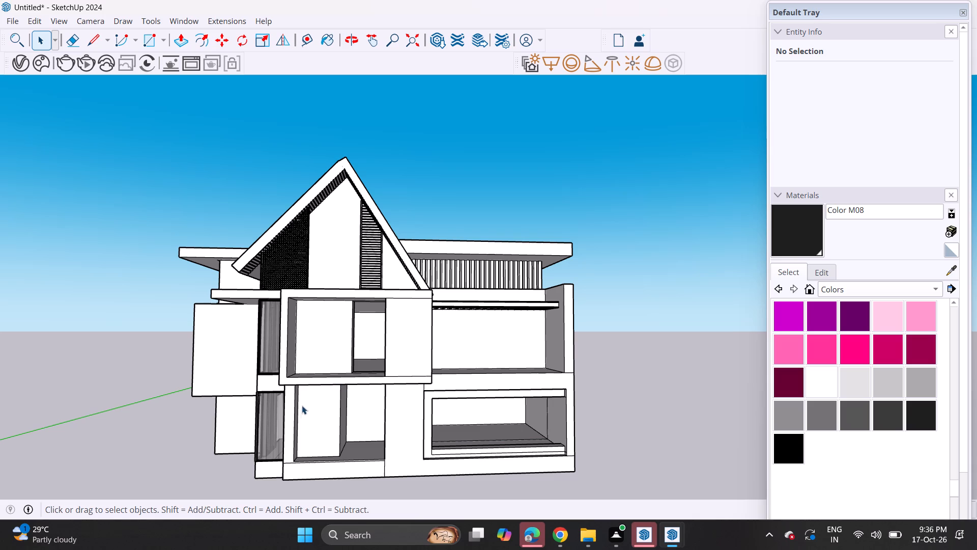
Examine the villa's front elevation and its openings from several angles.
middle_drag(302, 427, 320, 356)
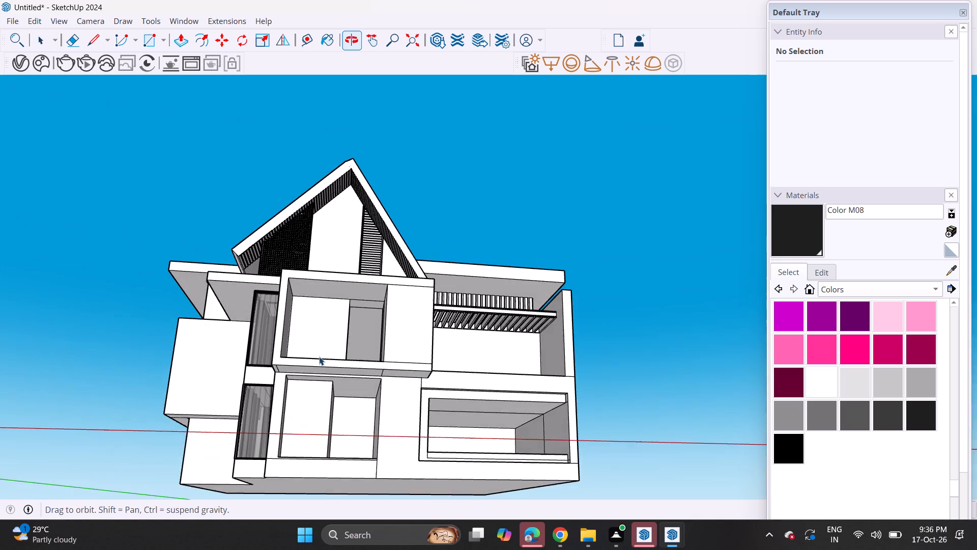
middle_drag(312, 374, 306, 419)
scroll(339, 398, up, 2)
middle_drag(339, 392, 339, 392)
scroll(339, 392, up, 1)
middle_drag(339, 392, 339, 388)
scroll(335, 412, down, 1)
middle_drag(349, 425, 410, 369)
middle_drag(411, 368, 385, 414)
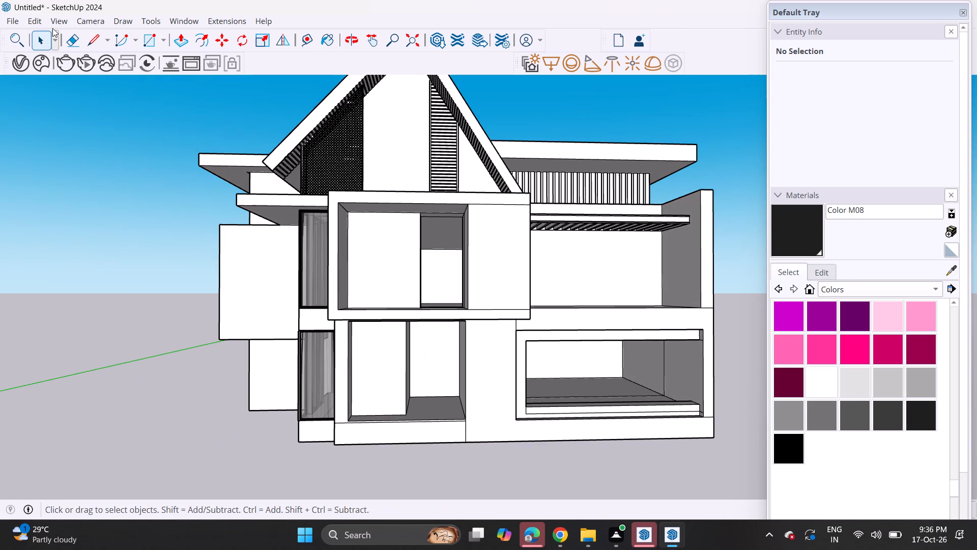
Import the dark panelled "door" model from Downloads and place it in the upper-floor doorway inside the framed balcony.
click(12, 20)
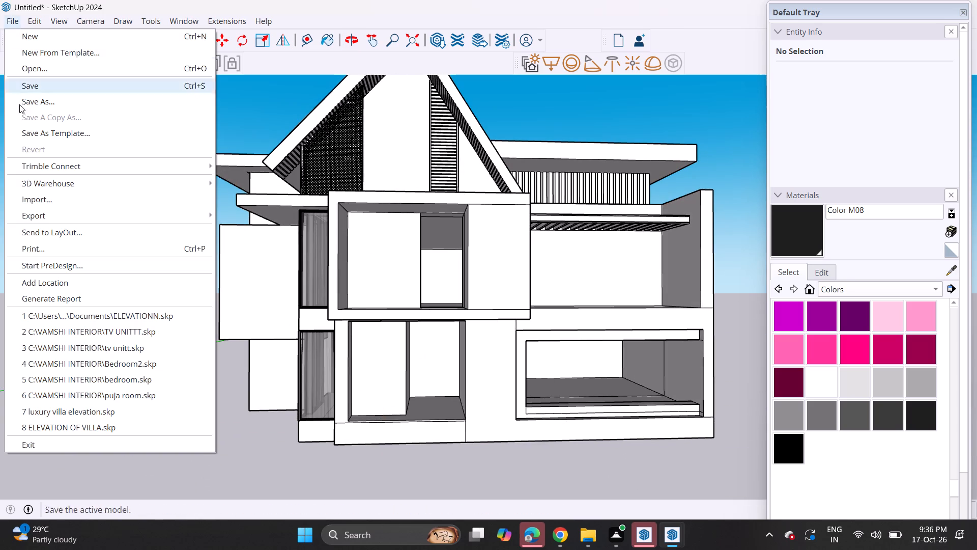
double_click(27, 195)
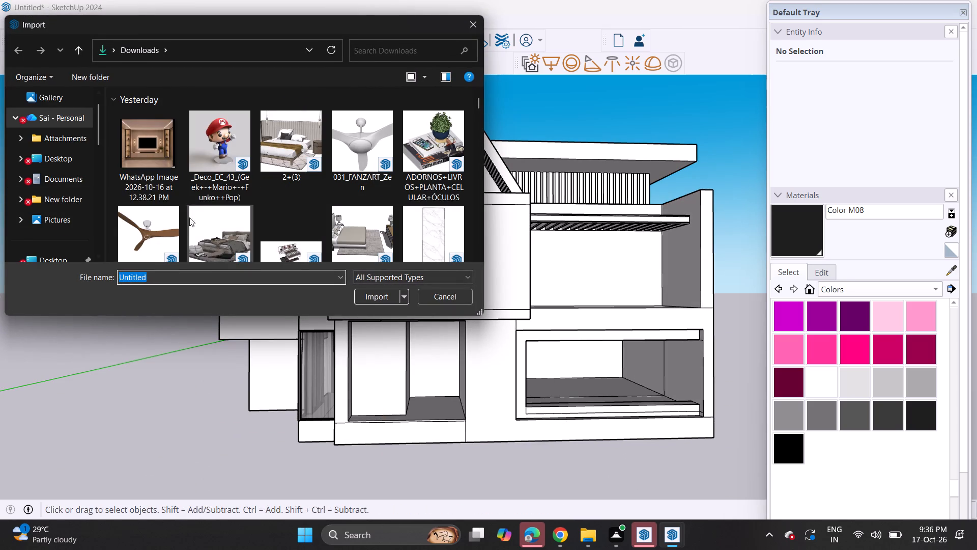
scroll(210, 193, down, 20)
scroll(210, 193, down, 9)
scroll(261, 200, down, 20)
scroll(261, 200, down, 5)
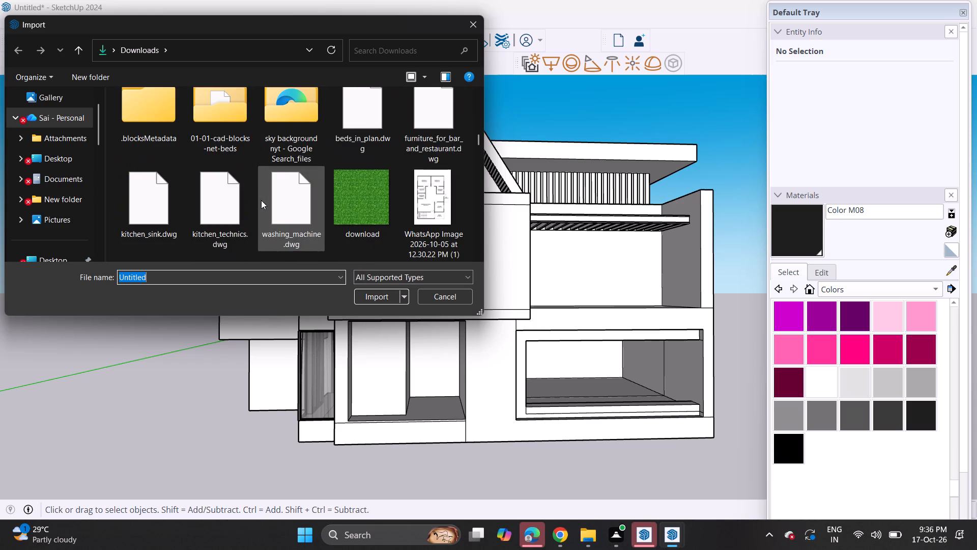
scroll(261, 200, down, 14)
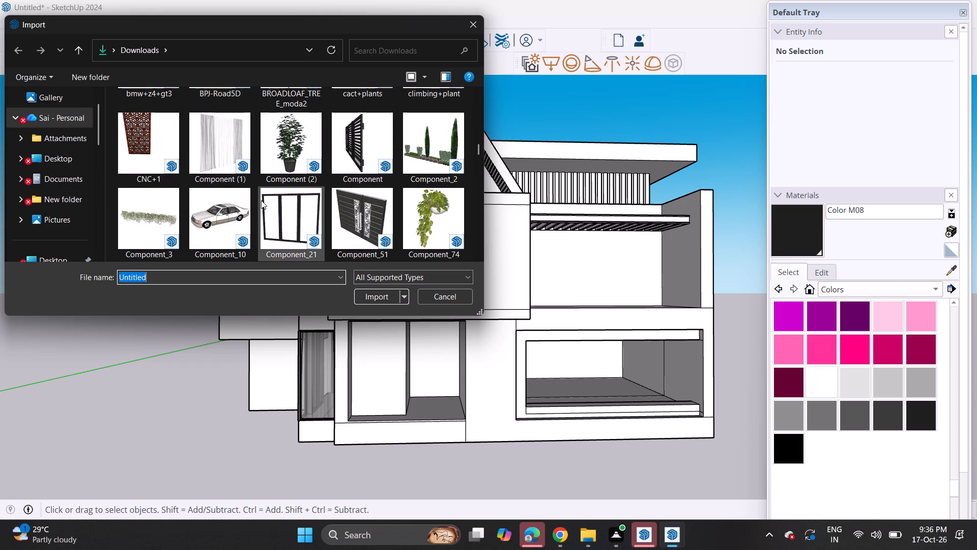
scroll(261, 200, down, 4)
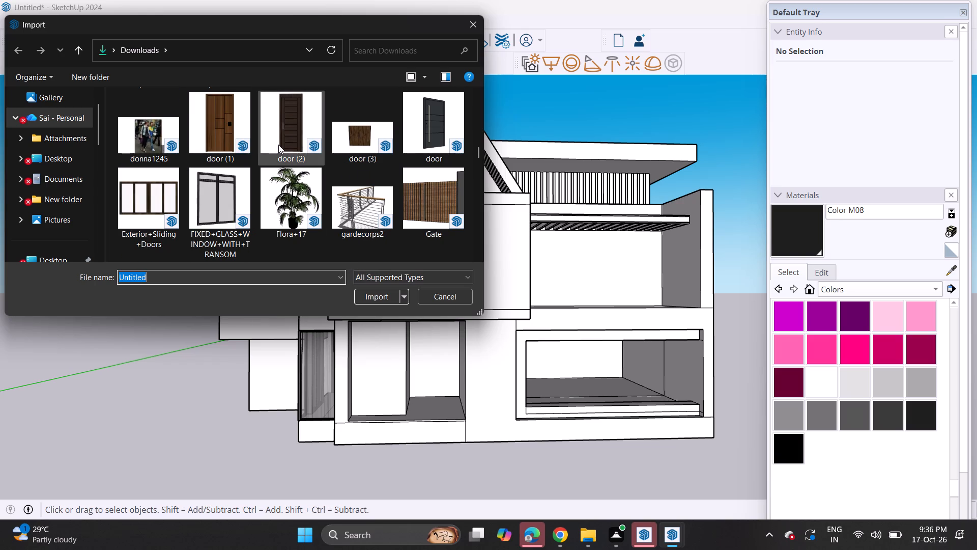
click(445, 111)
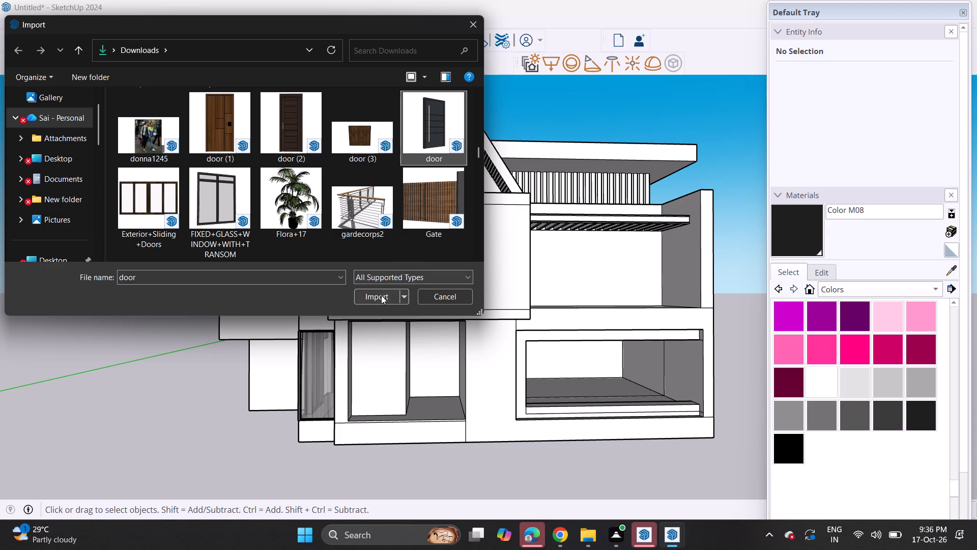
click(381, 297)
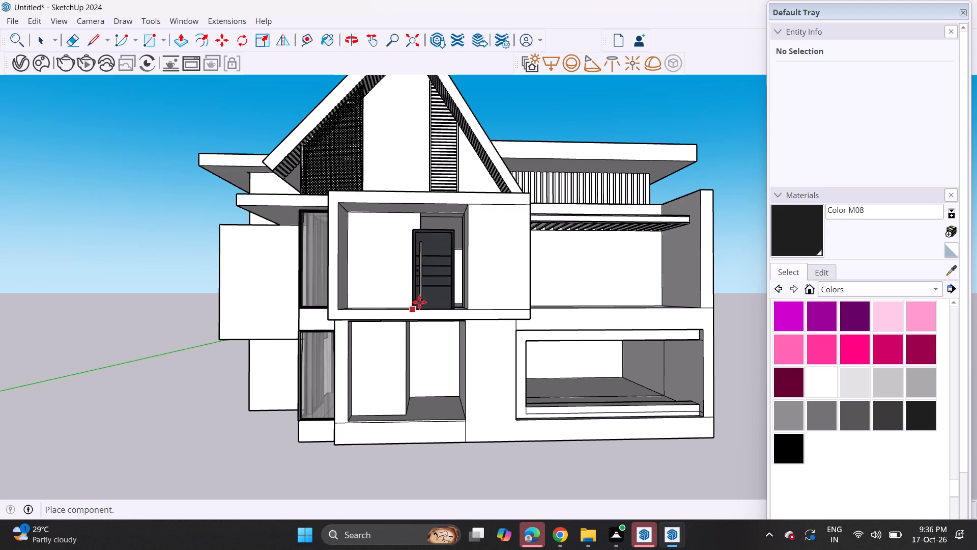
click(421, 300)
Scale the placed door up uniformly from its upper corner towards the width of the doorway opening.
scroll(438, 223, up, 4)
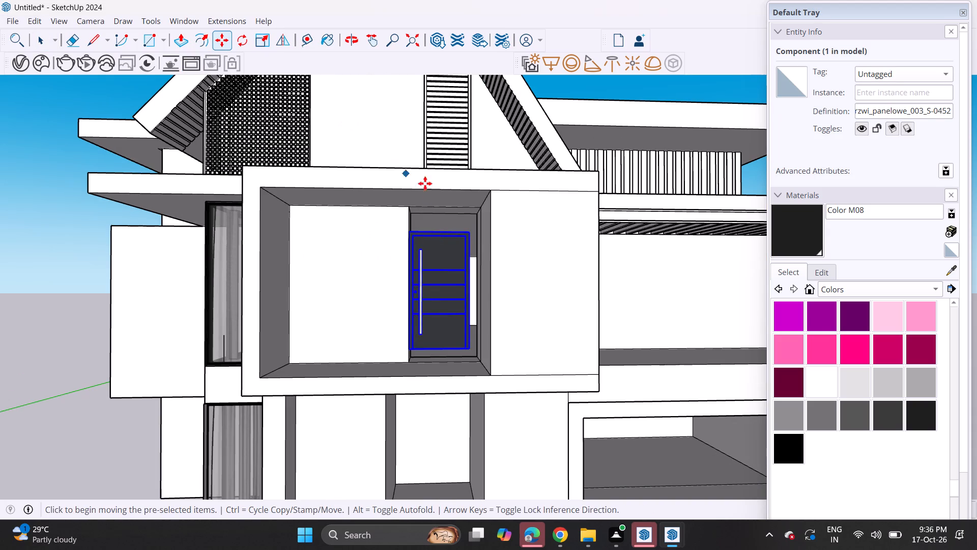
scroll(474, 241, up, 1)
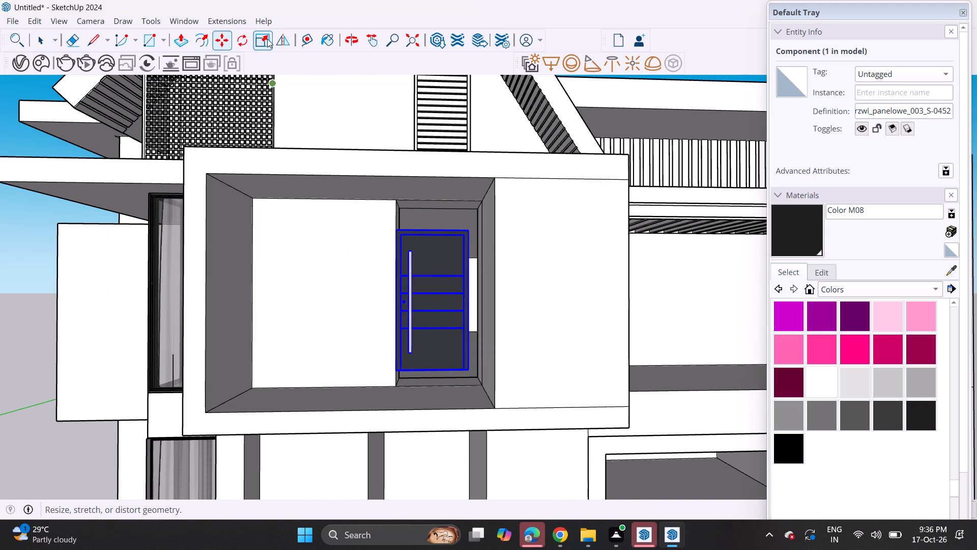
click(267, 39)
click(466, 230)
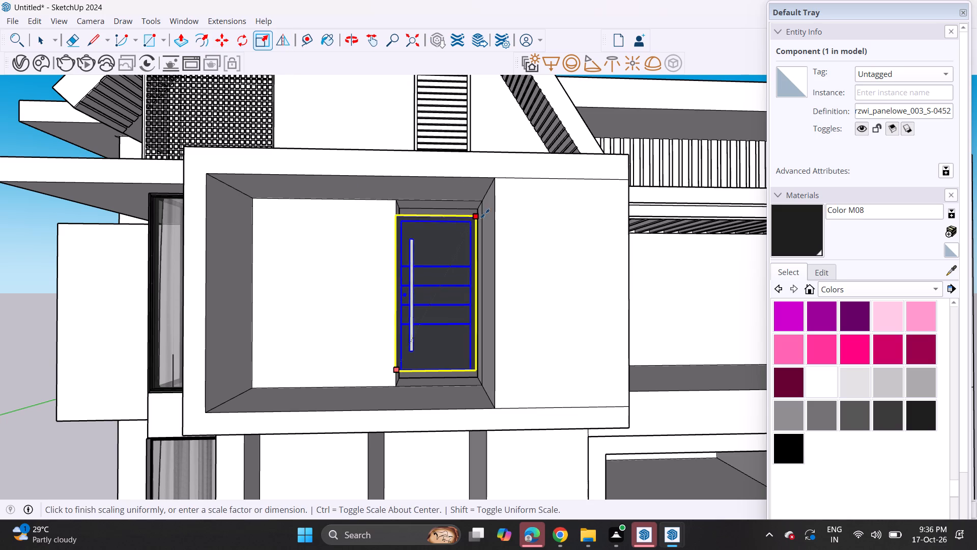
click(487, 210)
Stretch the door's bottom edge down to the floor of the doorway opening.
scroll(425, 422, up, 3)
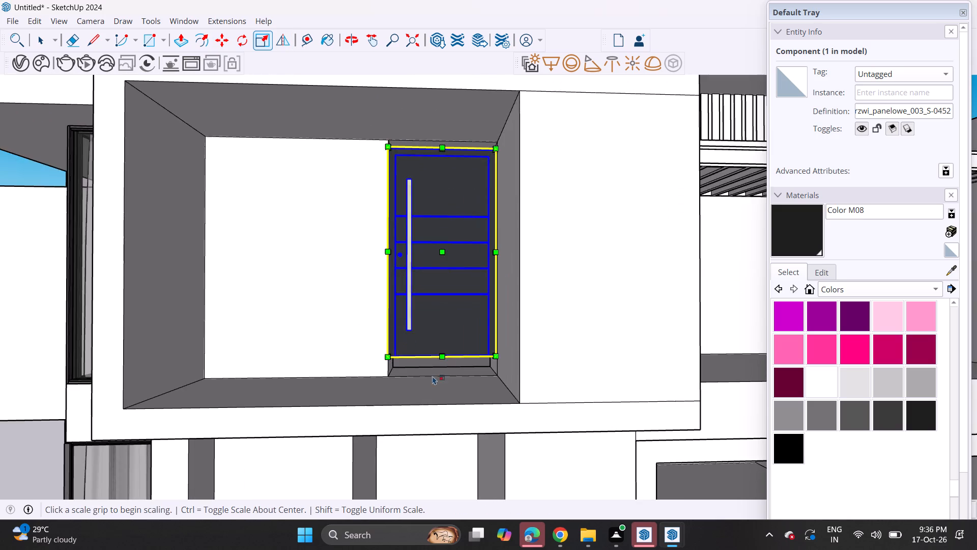
scroll(443, 360, up, 2)
middle_drag(435, 362, 482, 364)
scroll(482, 364, up, 7)
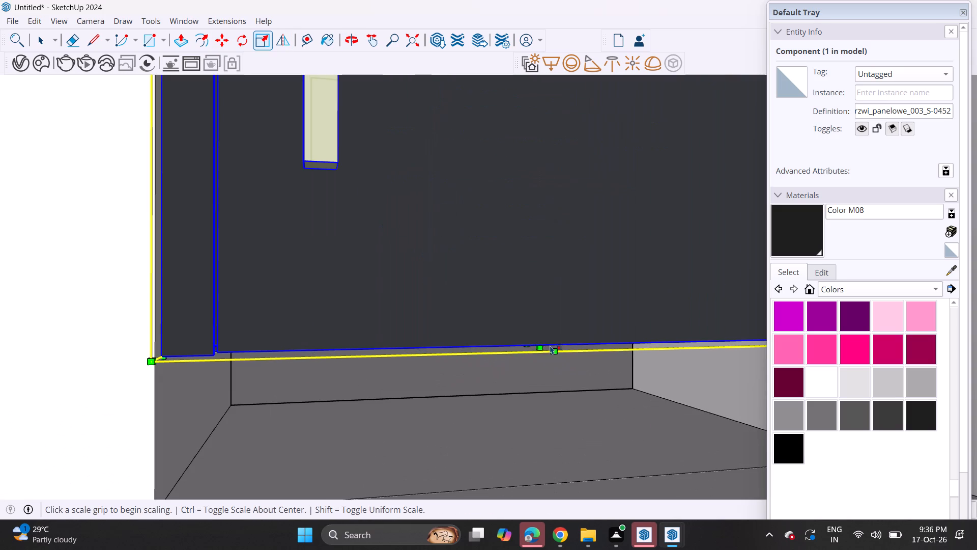
click(538, 345)
scroll(523, 443, down, 4)
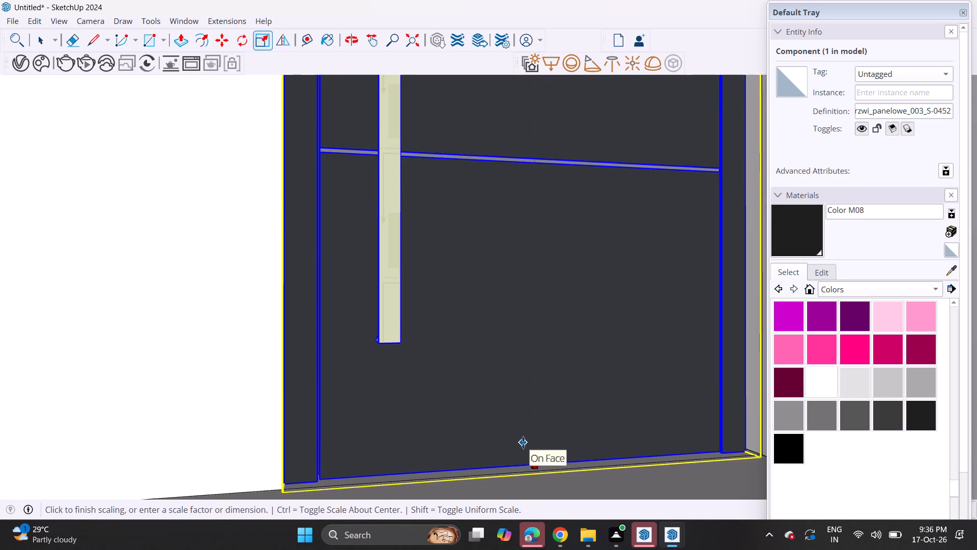
click(523, 479)
Stretch the door's top edge up to the head of the doorway opening.
middle_drag(553, 410, 459, 413)
scroll(506, 417, up, 1)
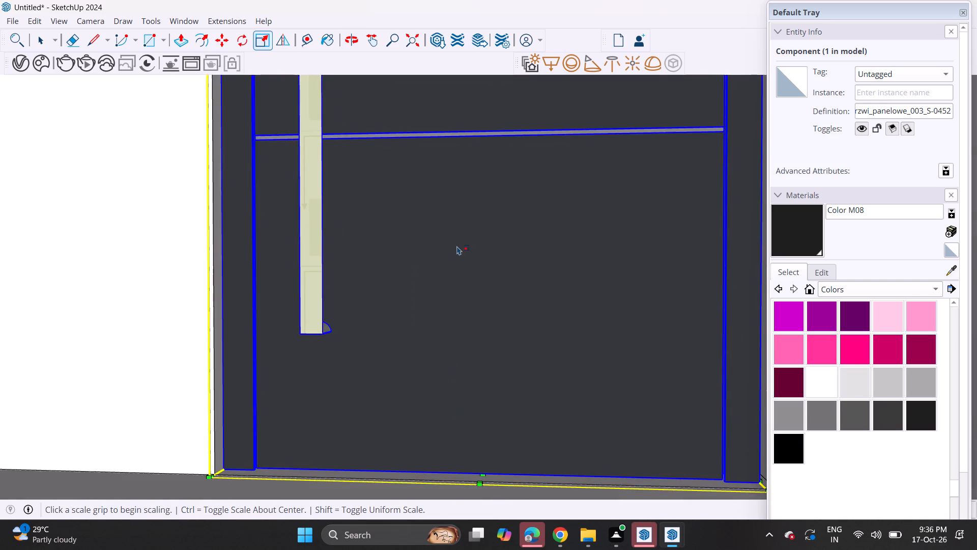
scroll(457, 246, down, 6)
shift+middle_drag(493, 153, 495, 390)
shift+middle_drag(506, 85, 507, 337)
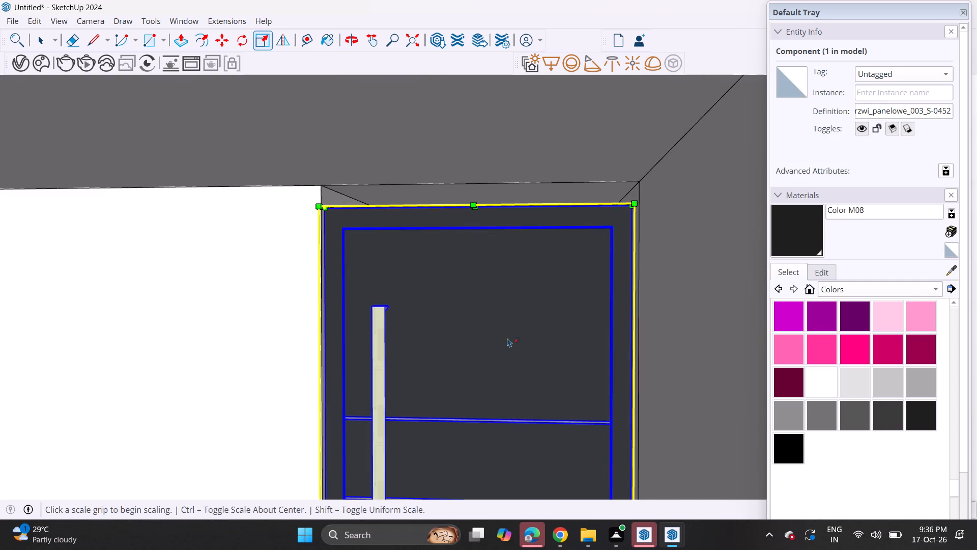
middle_drag(501, 226, 504, 243)
scroll(494, 208, up, 7)
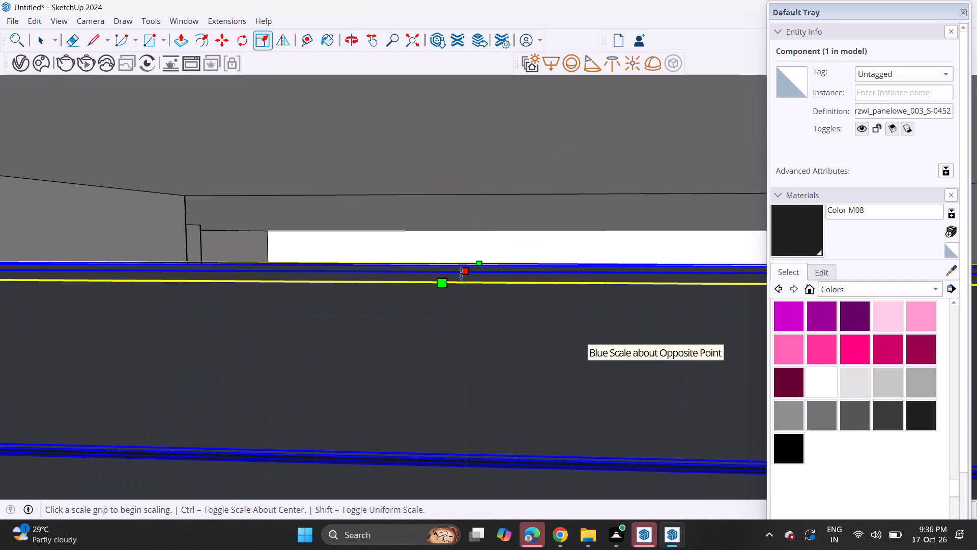
click(461, 273)
click(507, 142)
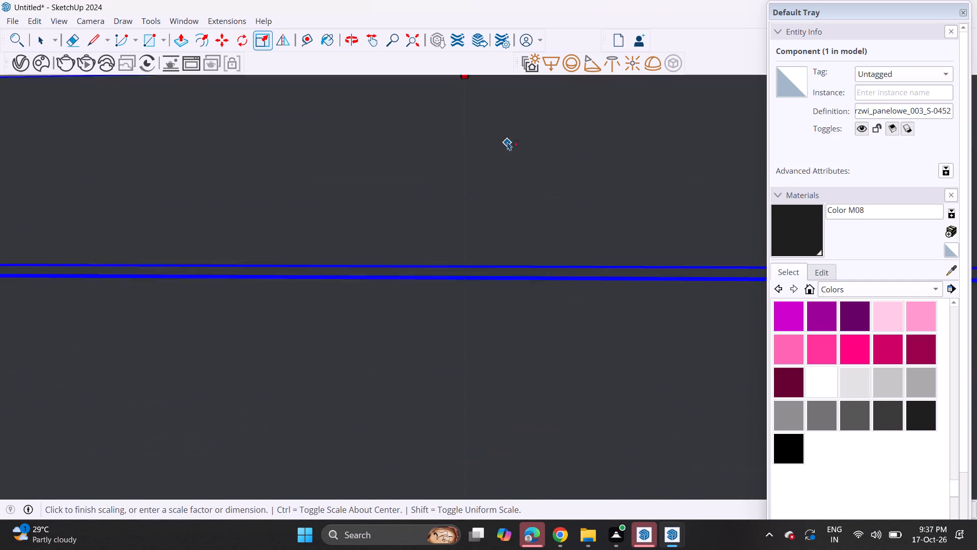
scroll(505, 141, down, 20)
scroll(505, 141, down, 3)
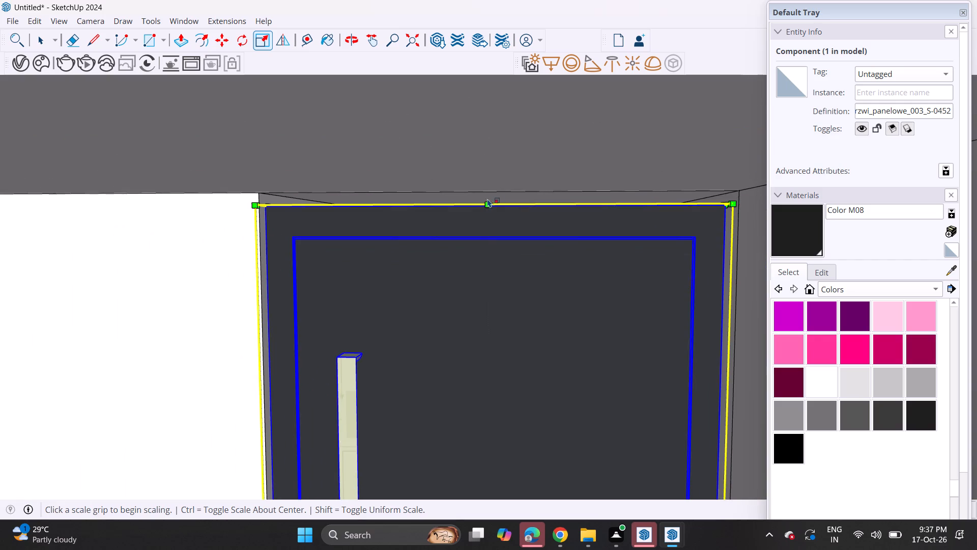
middle_drag(497, 204, 476, 204)
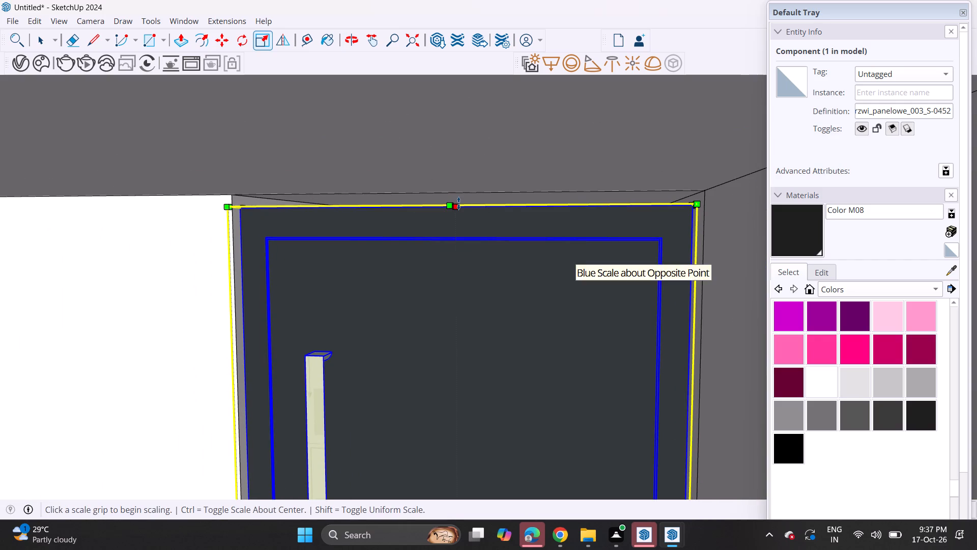
click(458, 203)
click(466, 184)
Widen the door on its handle side to meet the adjoining balcony wall, and deselect it.
scroll(422, 245, down, 6)
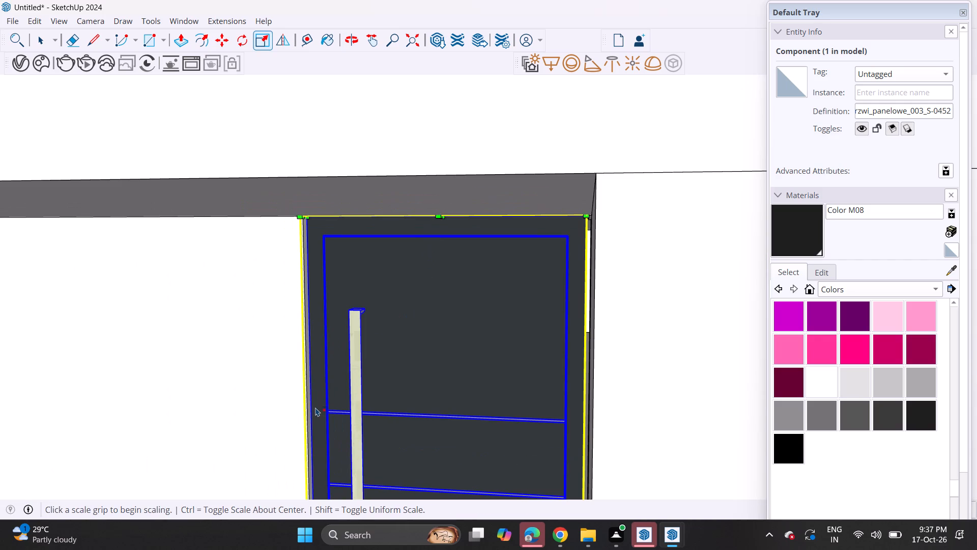
shift+middle_drag(318, 414, 415, 228)
scroll(396, 319, up, 2)
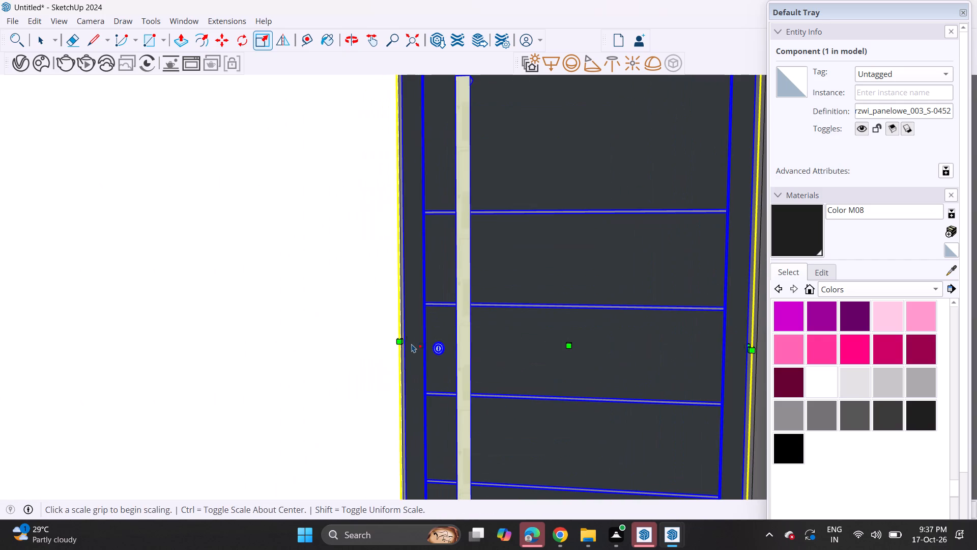
click(409, 338)
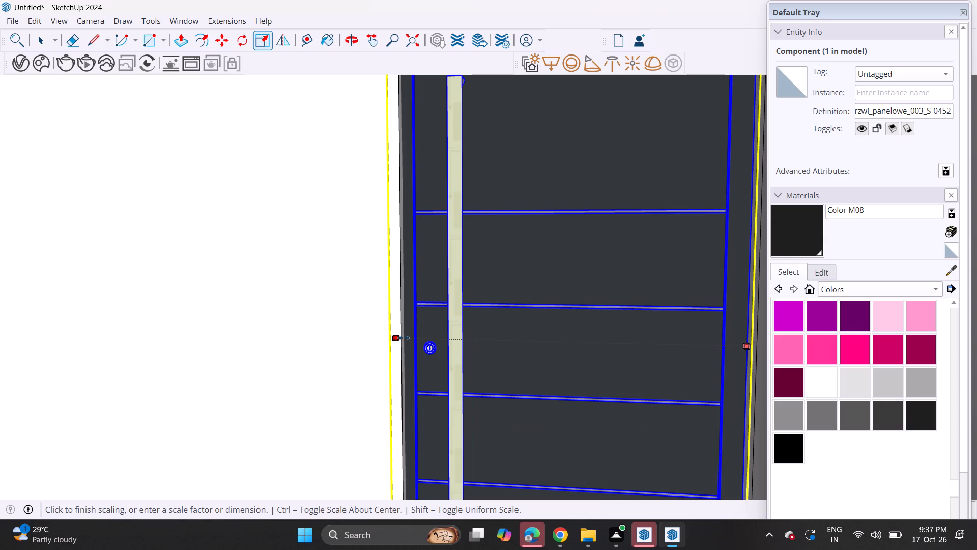
click(404, 338)
scroll(394, 314, down, 14)
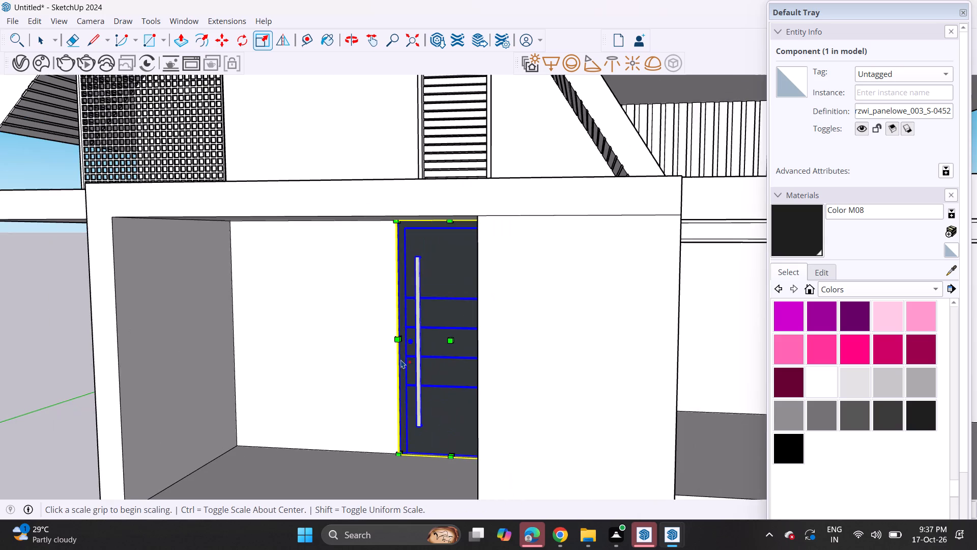
middle_drag(393, 360, 461, 349)
key(space)
scroll(449, 343, down, 5)
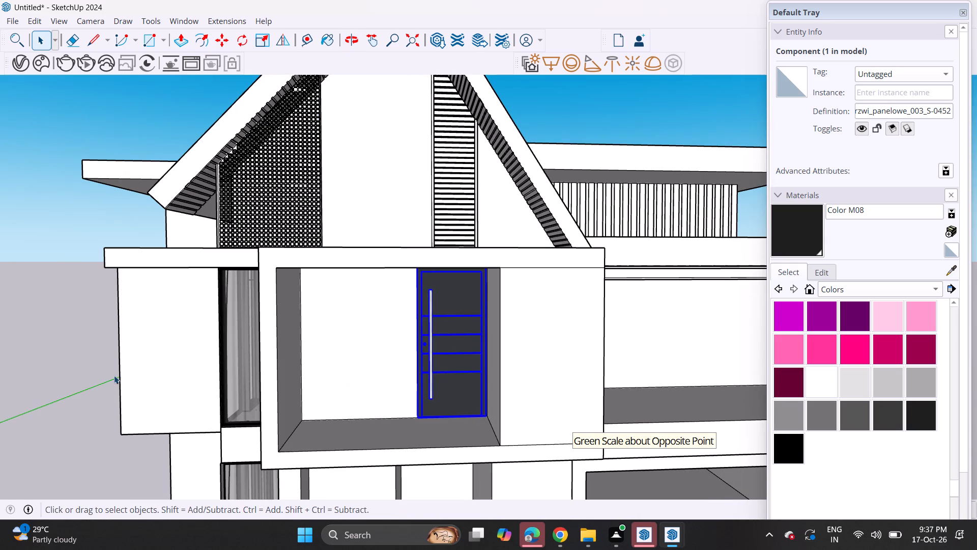
click(83, 363)
Import the modern+door component from the Downloads folder into the villa model.
middle_drag(399, 365, 393, 346)
scroll(392, 340, down, 6)
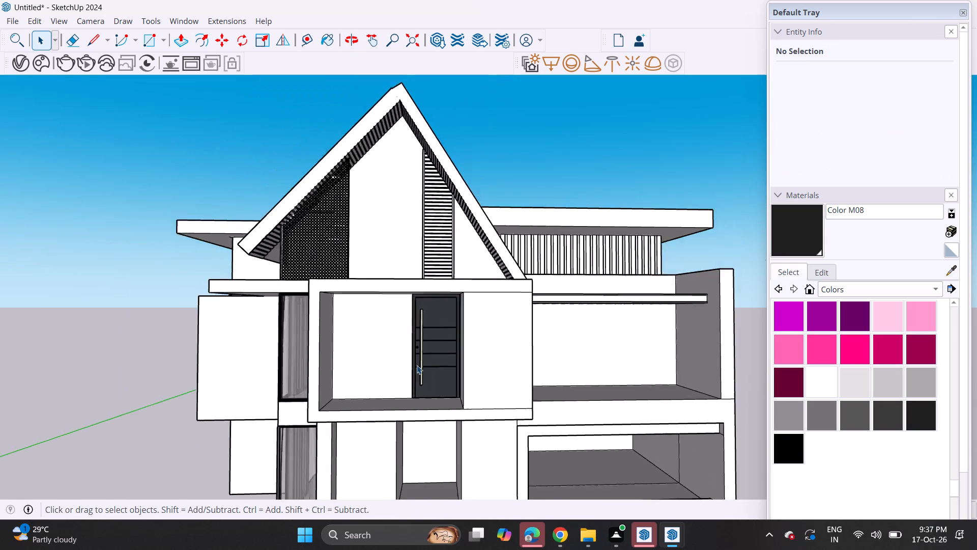
shift+middle_drag(420, 406, 432, 349)
middle_click(431, 357)
scroll(431, 357, up, 1)
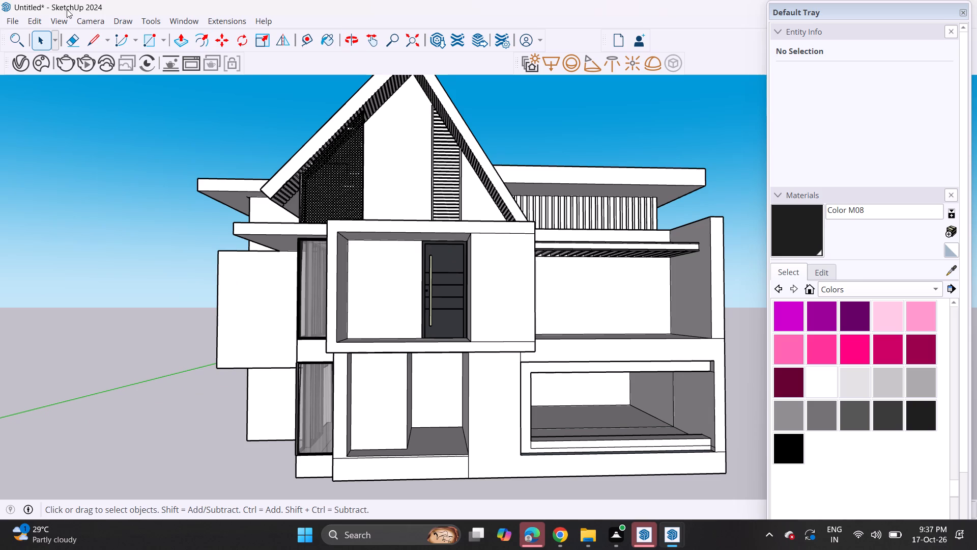
click(9, 22)
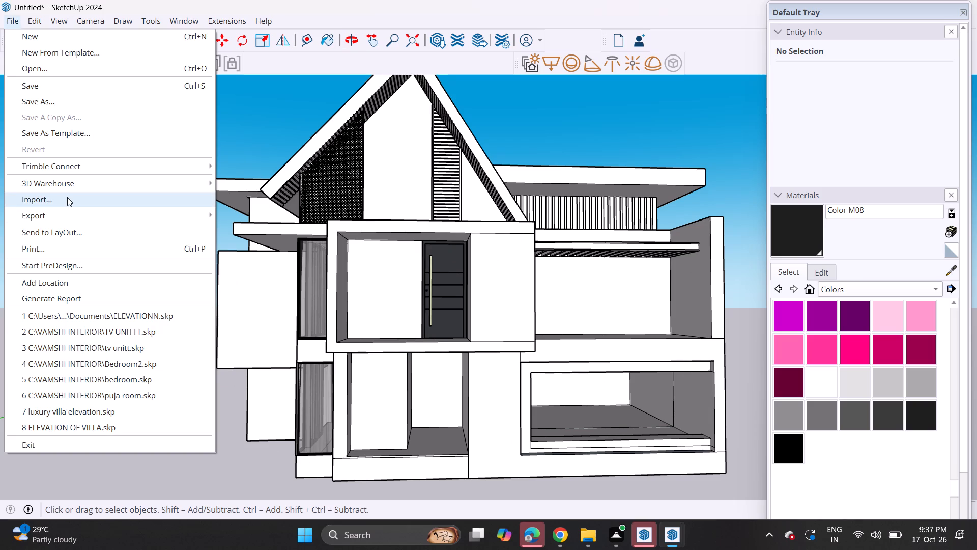
click(67, 197)
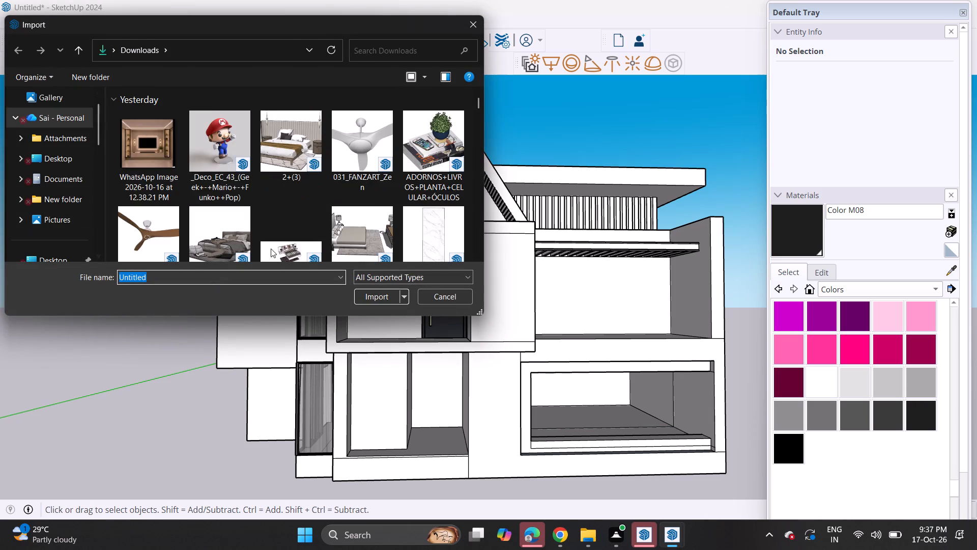
scroll(296, 230, down, 16)
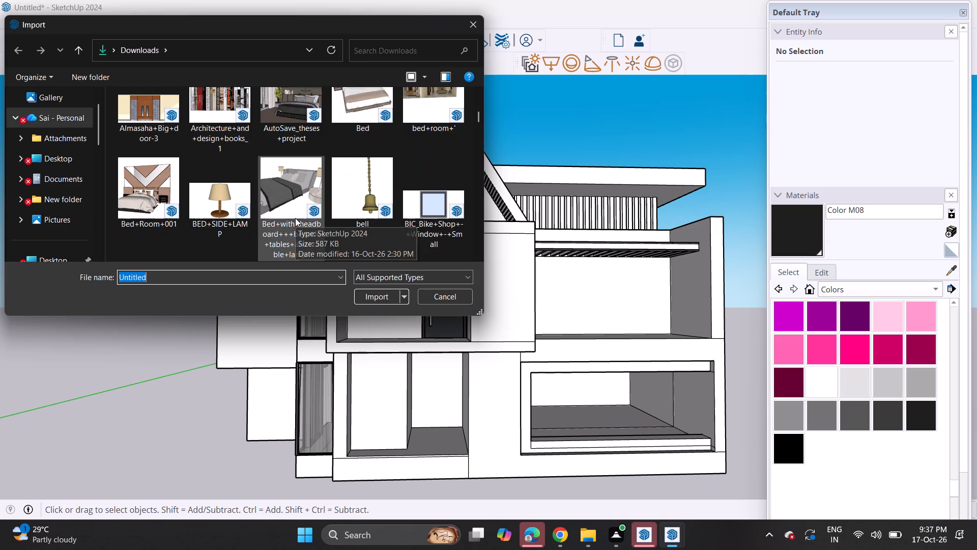
scroll(295, 218, down, 17)
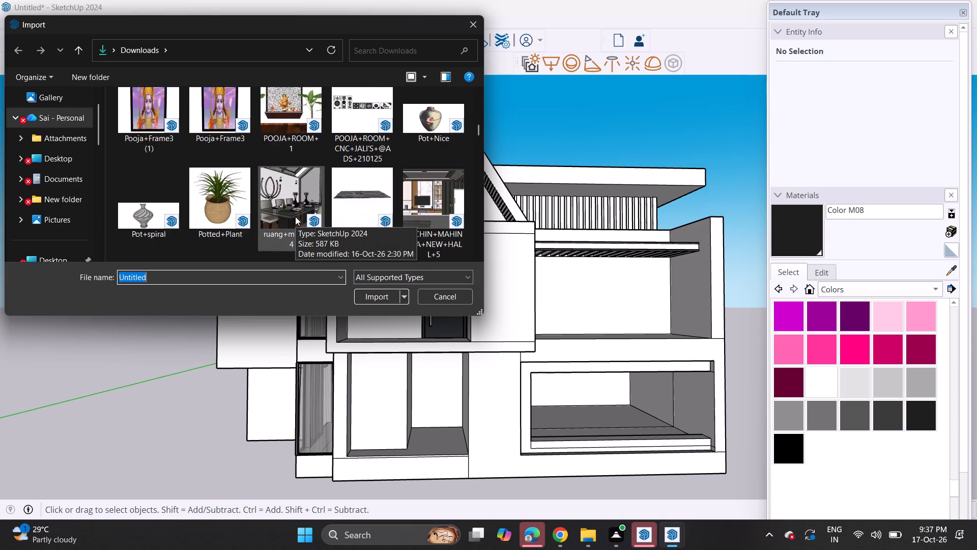
scroll(295, 216, down, 16)
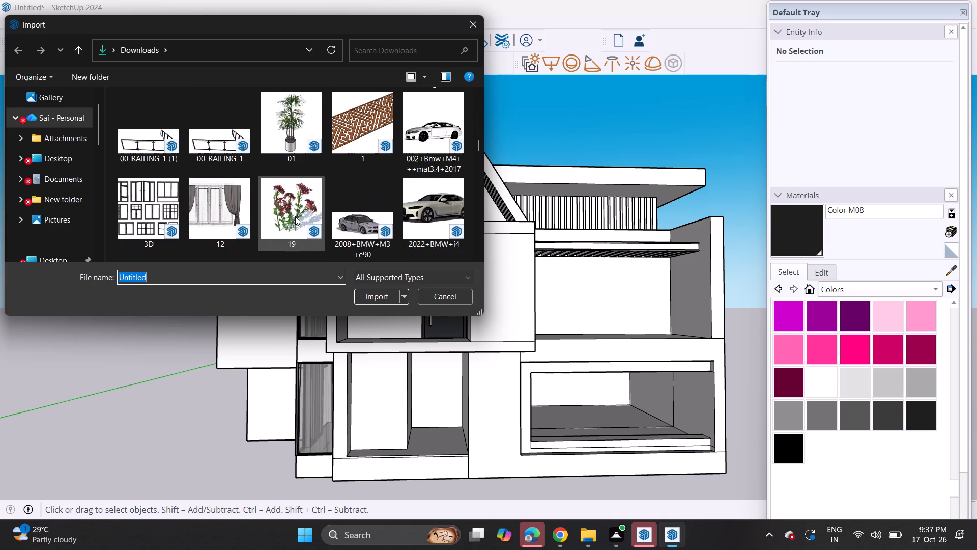
scroll(295, 216, down, 3)
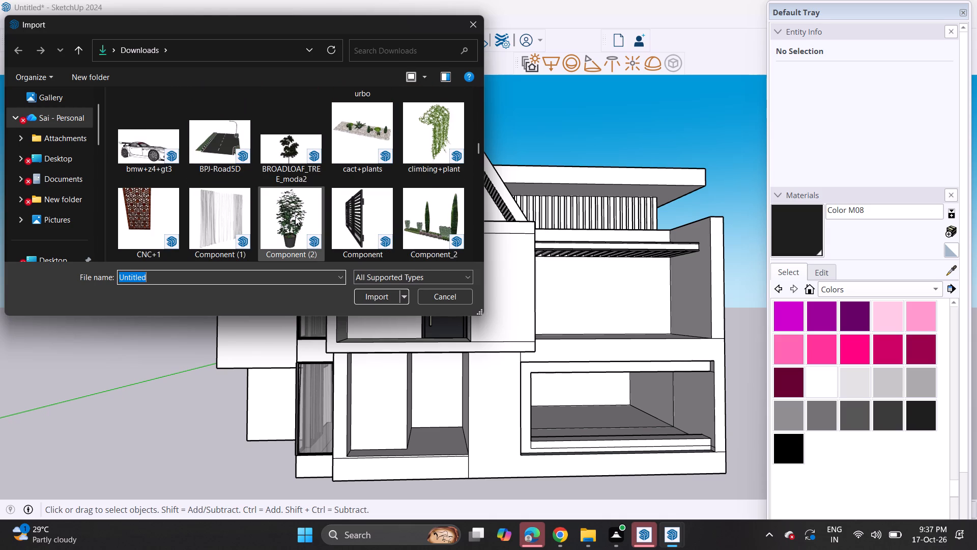
scroll(295, 216, down, 6)
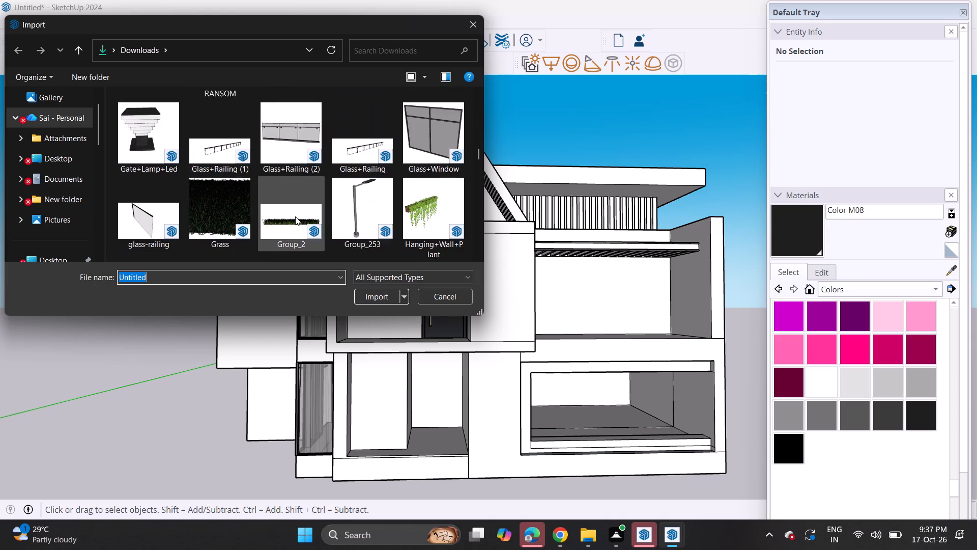
scroll(295, 216, down, 10)
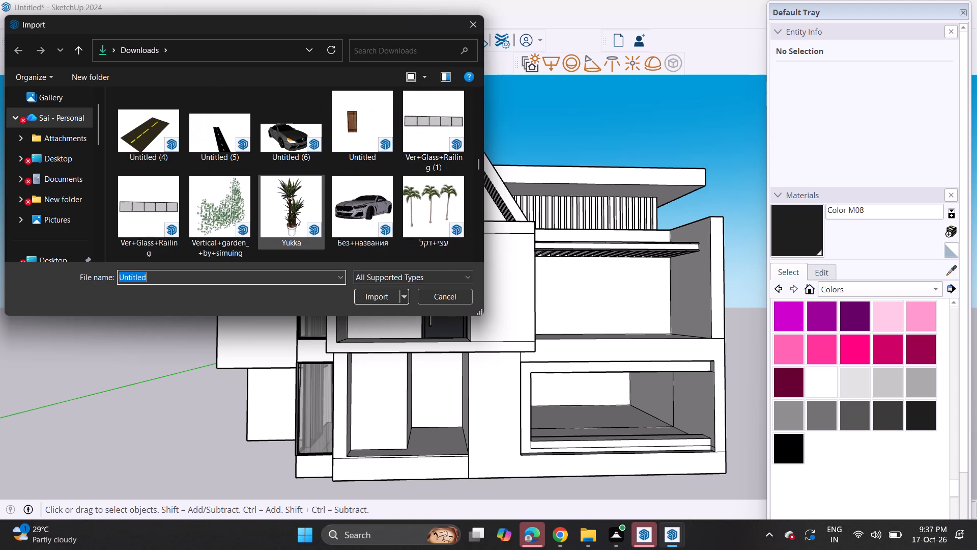
scroll(295, 216, down, 3)
scroll(295, 216, up, 4)
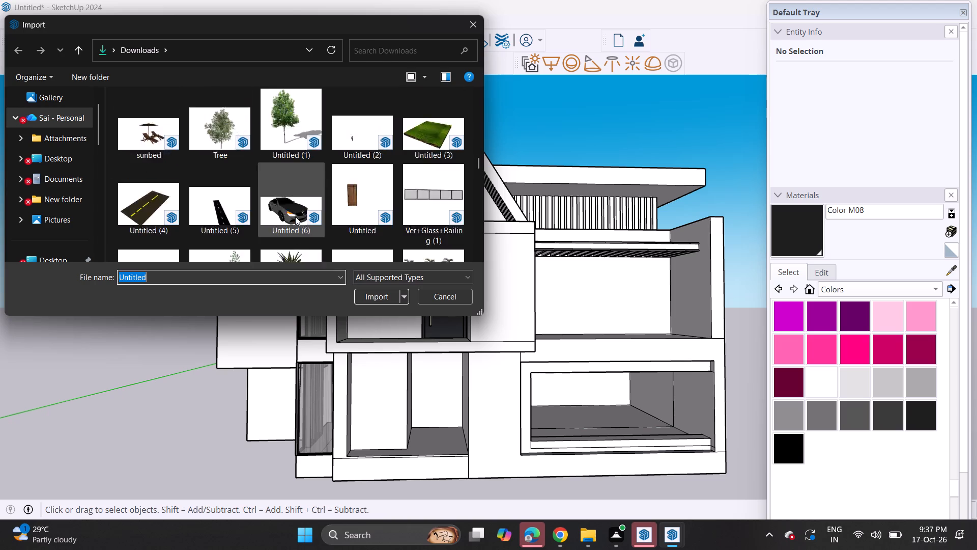
scroll(295, 216, up, 7)
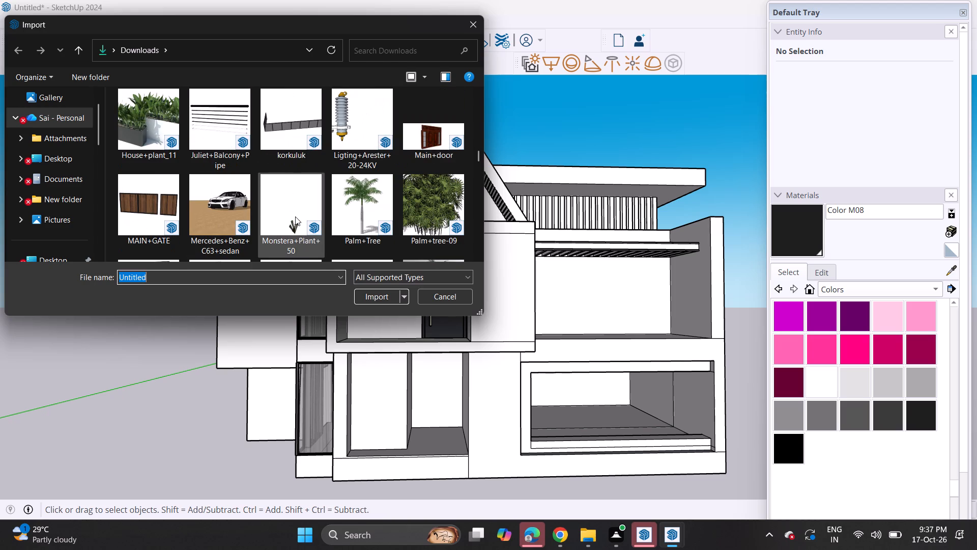
scroll(295, 216, up, 5)
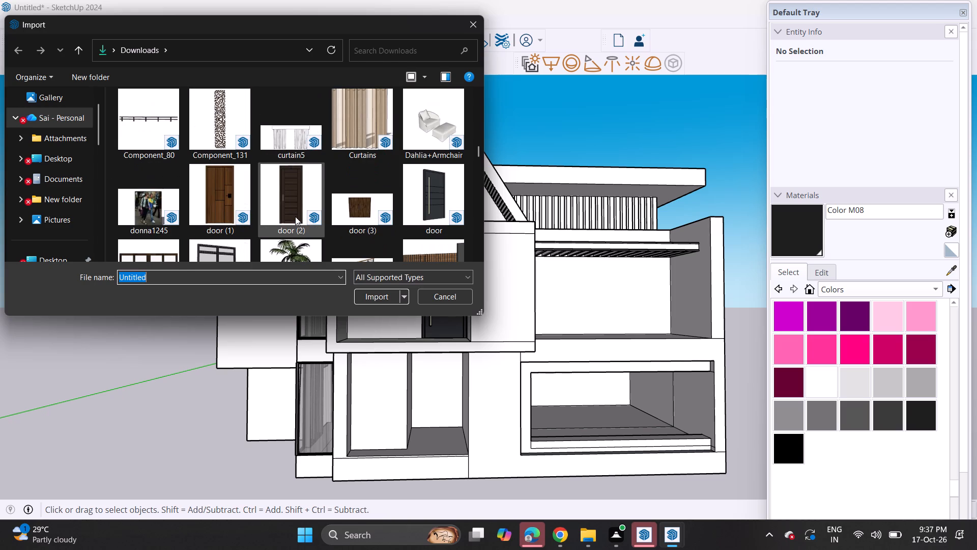
scroll(295, 216, up, 4)
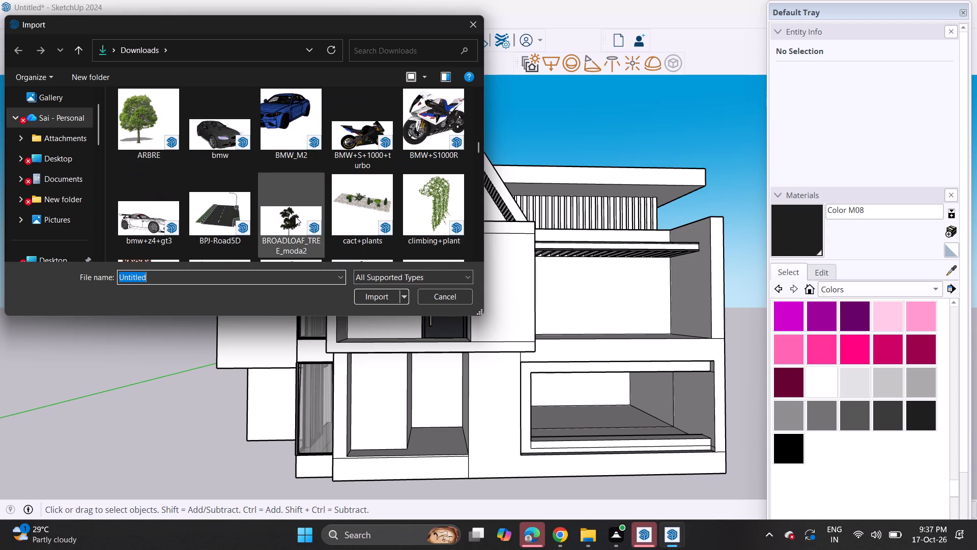
scroll(295, 216, up, 5)
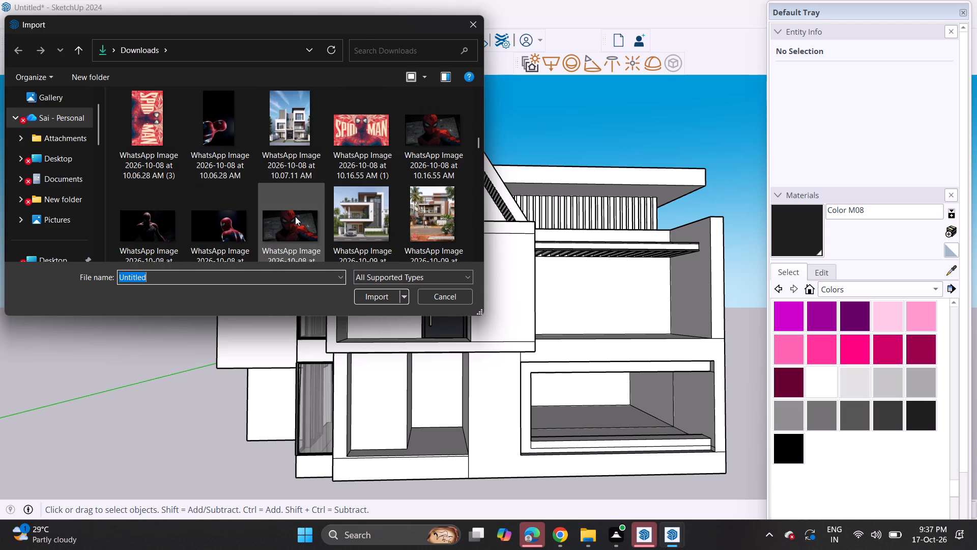
scroll(295, 216, up, 5)
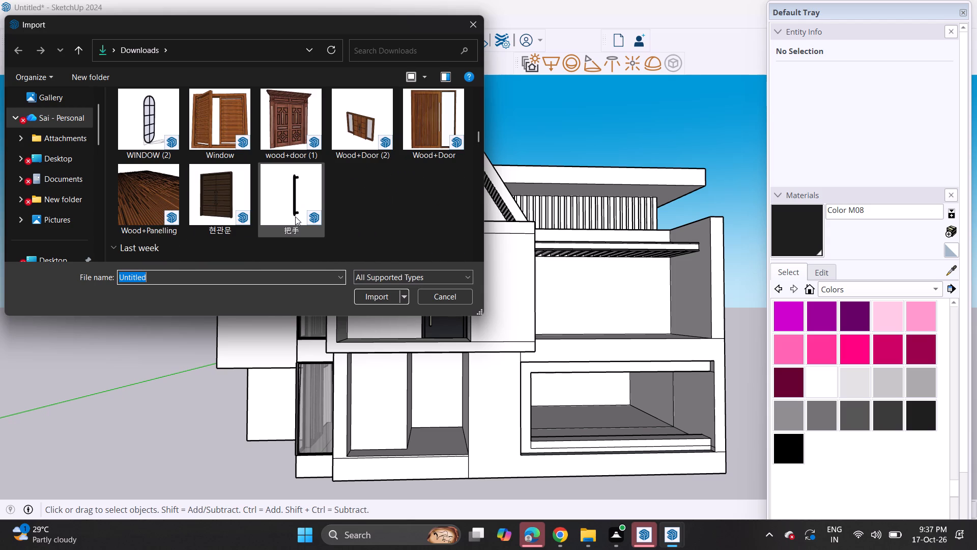
scroll(295, 216, up, 2)
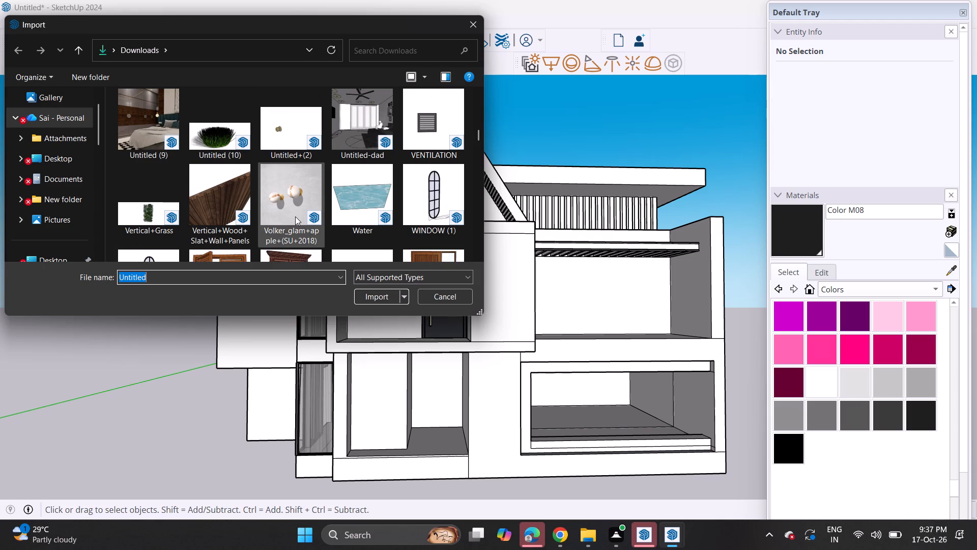
scroll(295, 216, up, 2)
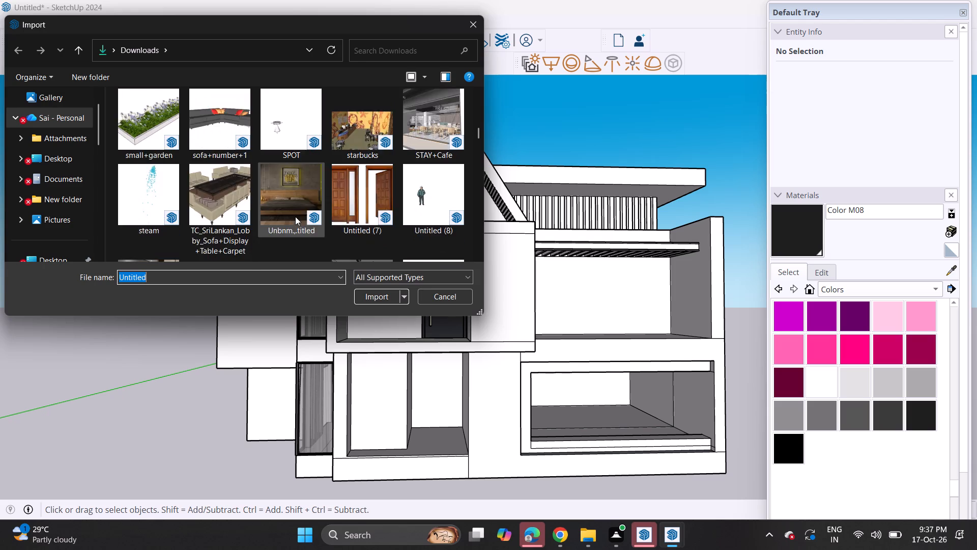
scroll(295, 216, up, 3)
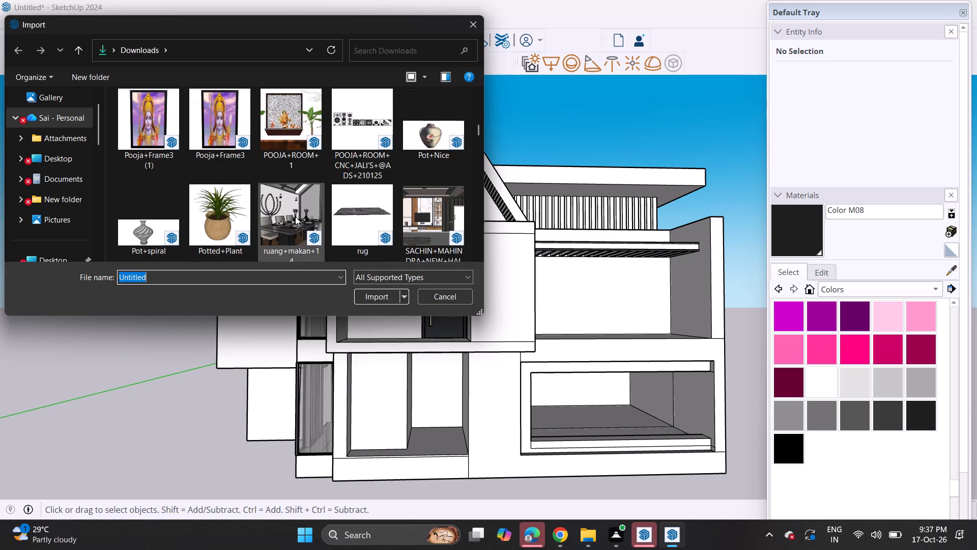
scroll(295, 216, up, 4)
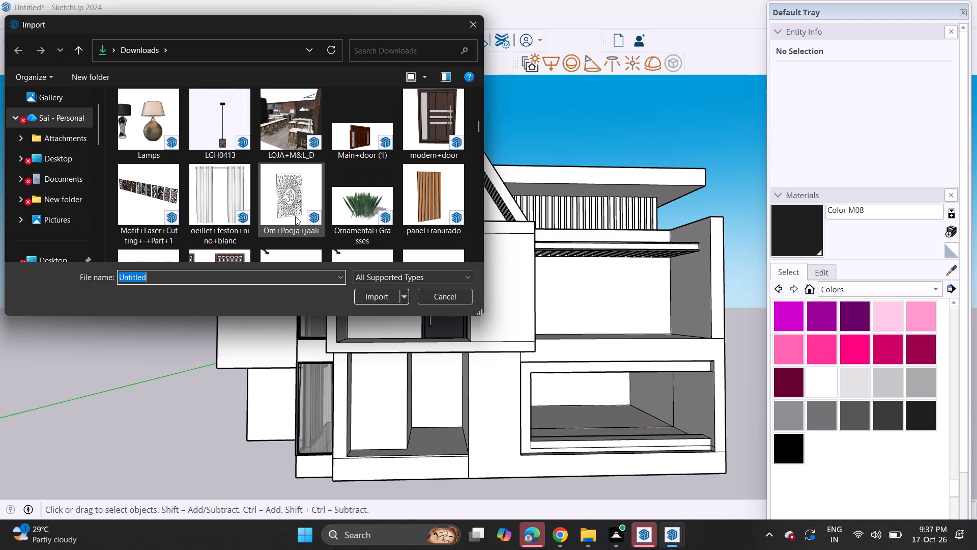
scroll(295, 216, up, 2)
scroll(295, 216, down, 3)
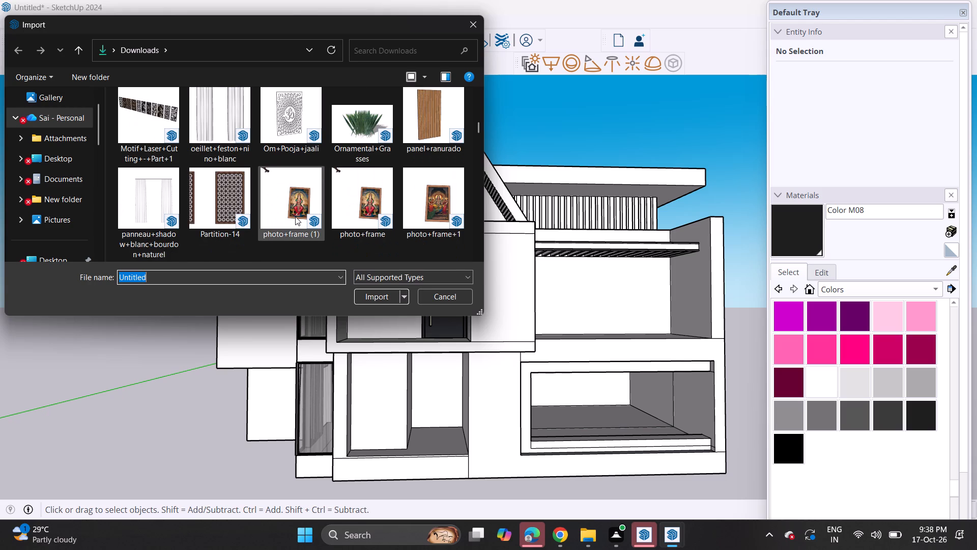
scroll(296, 213, up, 2)
drag(423, 130, 425, 135)
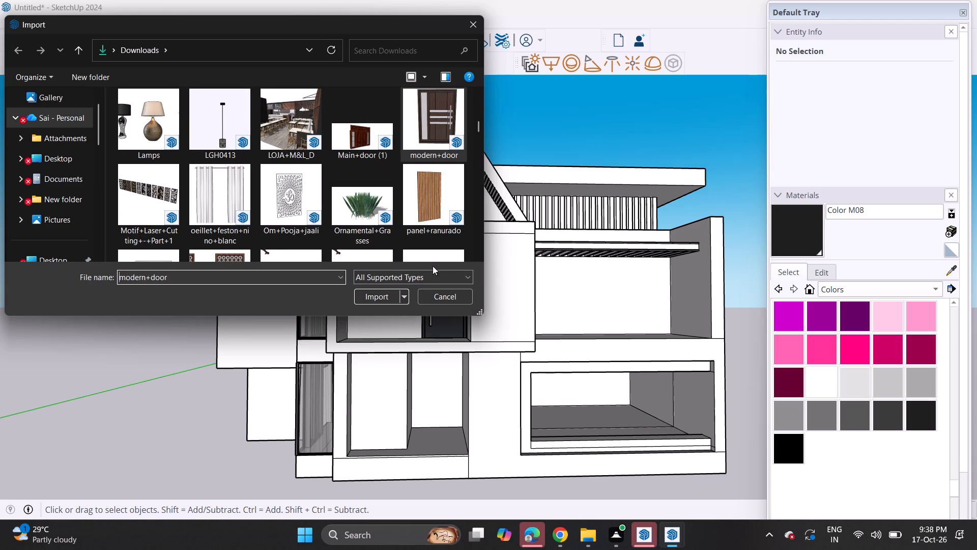
double_click(386, 295)
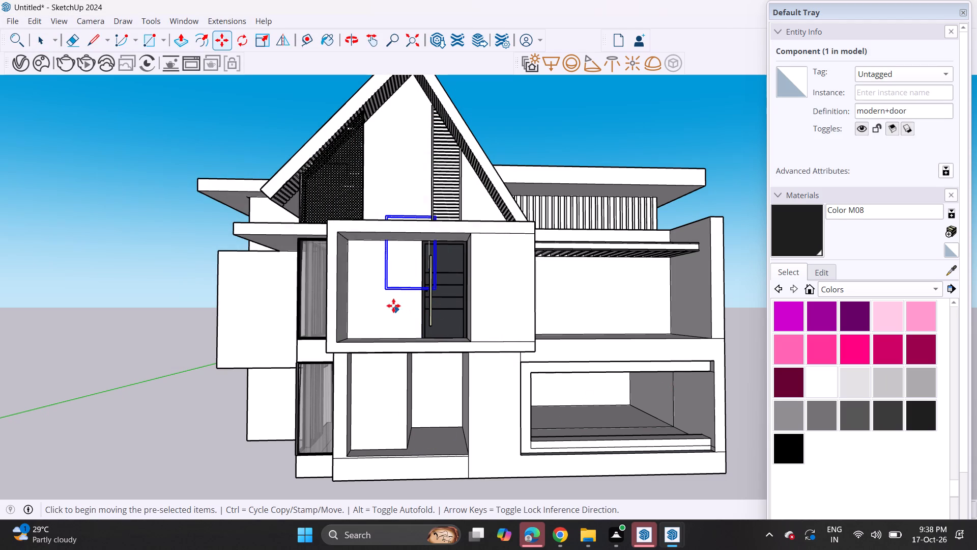
Move the imported door by its lower corner to the bottom corner of the ground-floor entrance opening.
click(385, 288)
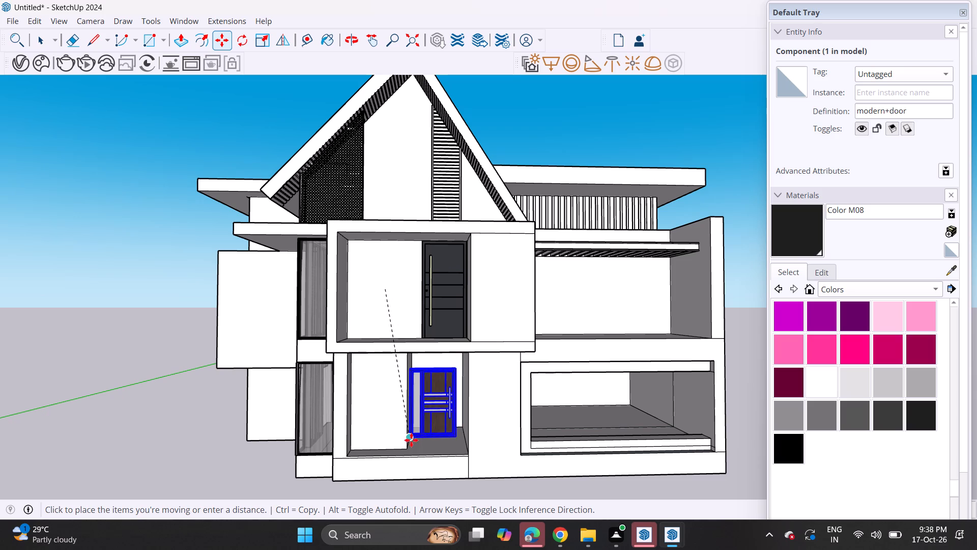
click(405, 448)
Scale the entrance door up uniformly from its upper corner towards the far side of the opening.
scroll(456, 390, up, 8)
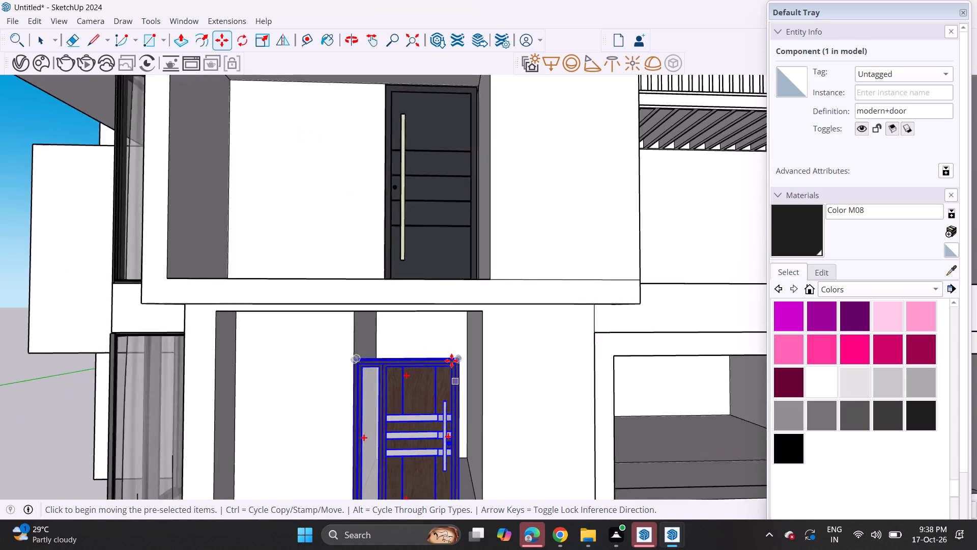
click(259, 37)
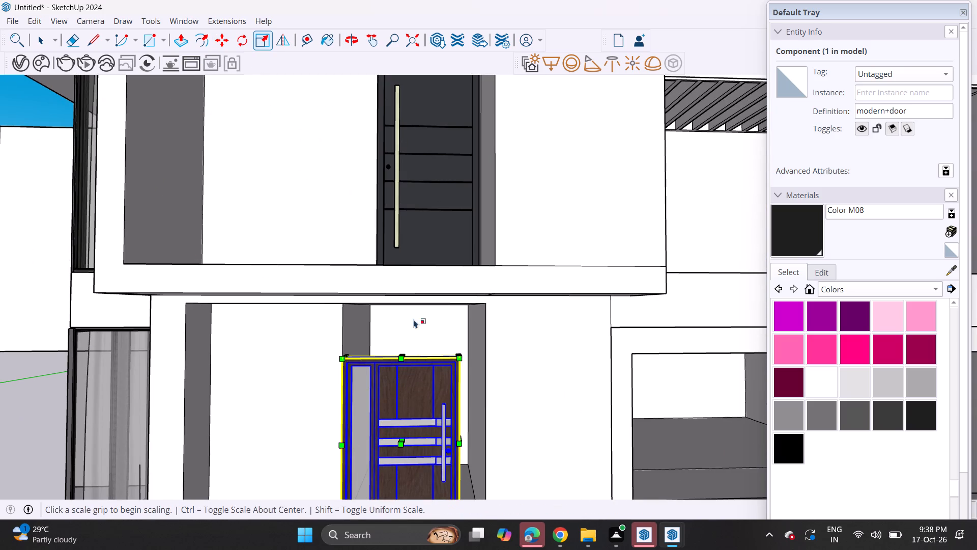
click(457, 358)
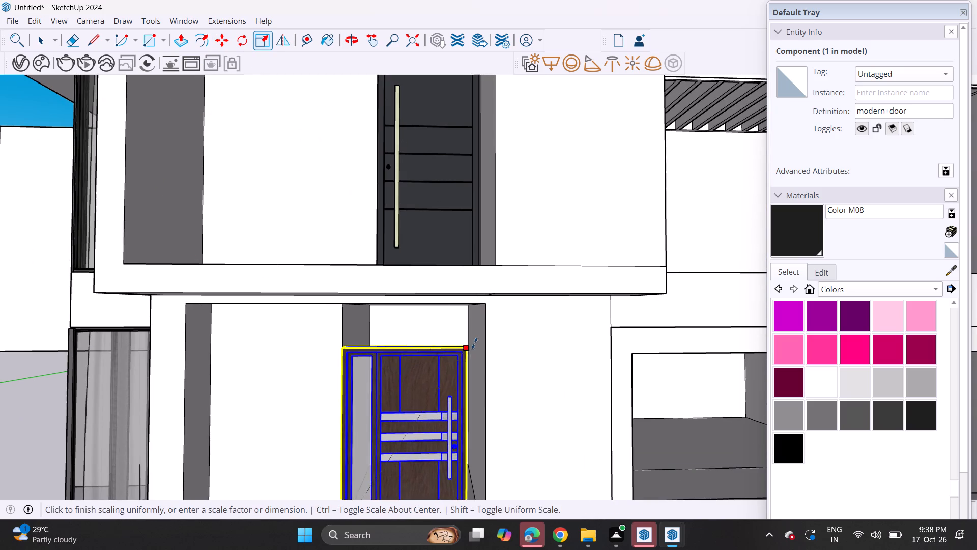
click(483, 321)
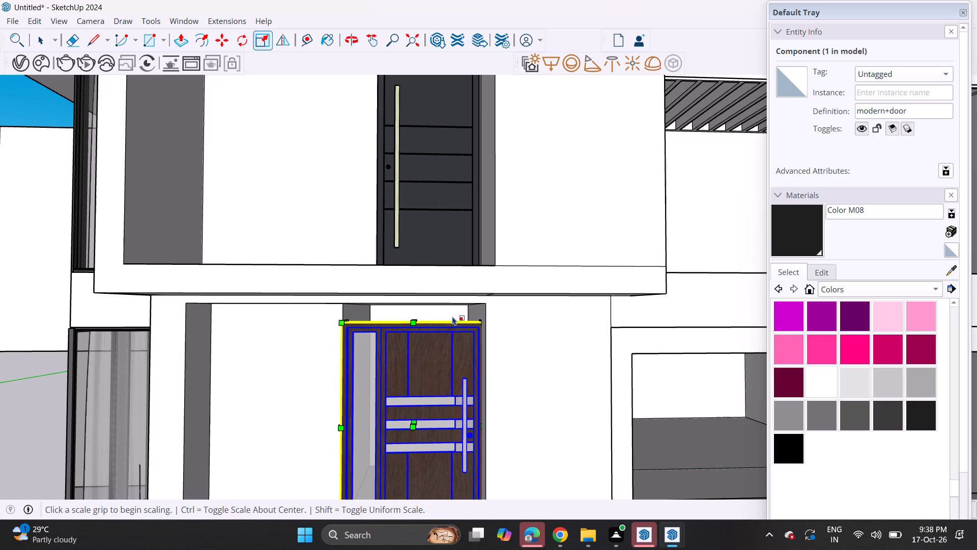
Stretch the entrance door's top edge up to the head of the ground-floor opening, and deselect it.
middle_drag(416, 318, 403, 326)
scroll(403, 326, up, 5)
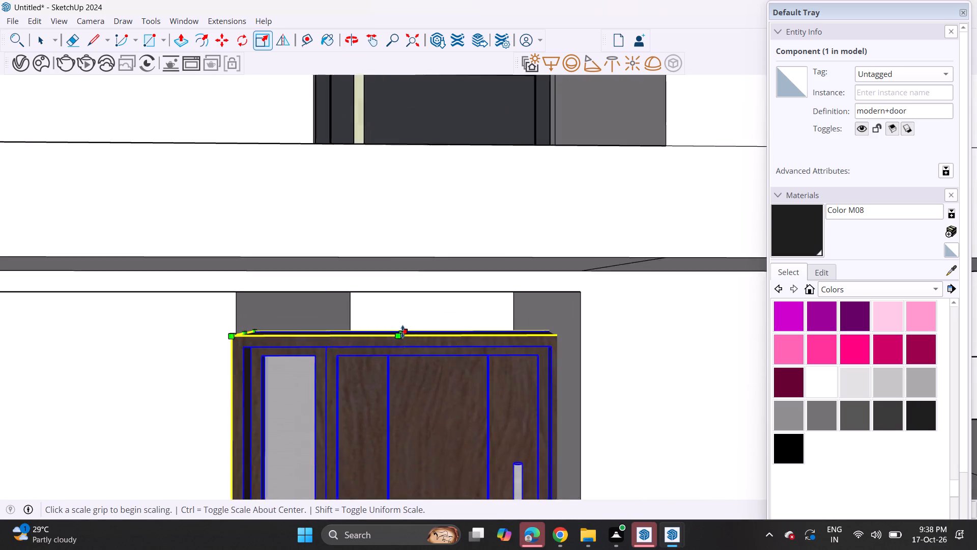
scroll(403, 332, up, 4)
click(405, 335)
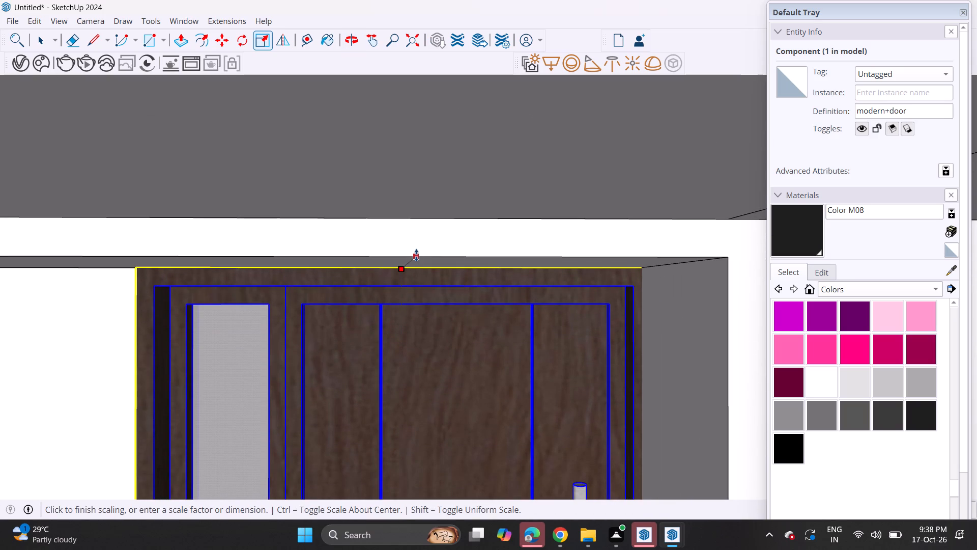
click(416, 255)
scroll(421, 295, down, 14)
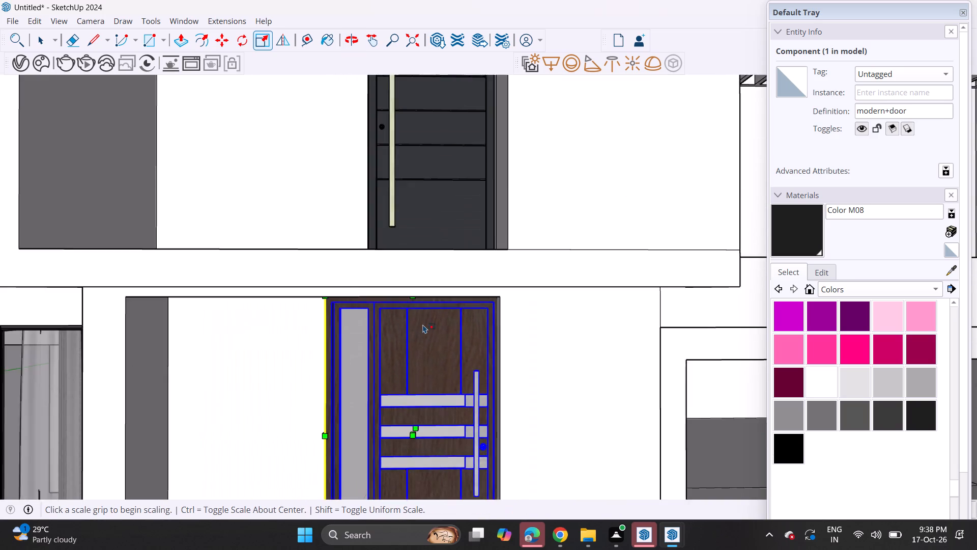
scroll(423, 324, down, 9)
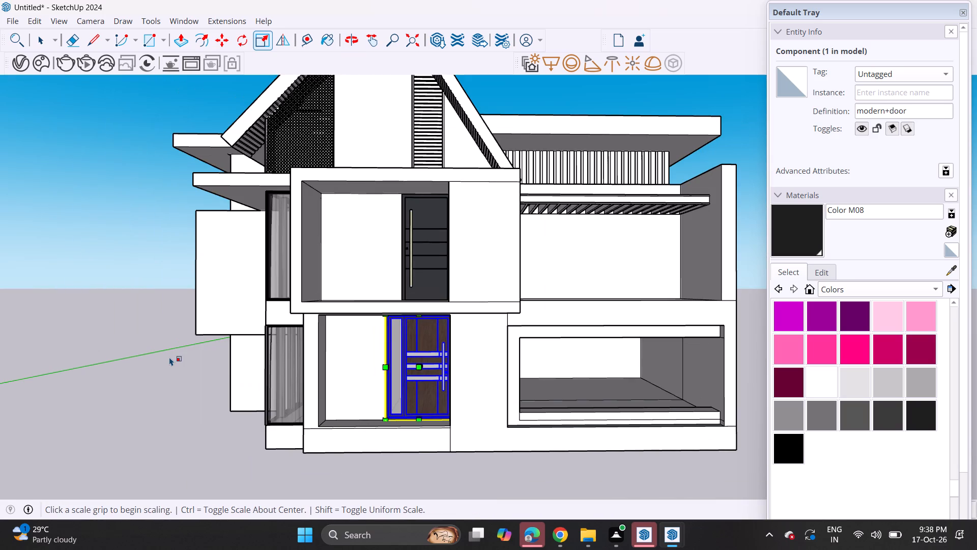
key(space)
click(169, 356)
Open the ground-floor entrance door component for editing, sample the balcony door's Antracyt material, and leave the component.
middle_drag(194, 372, 266, 379)
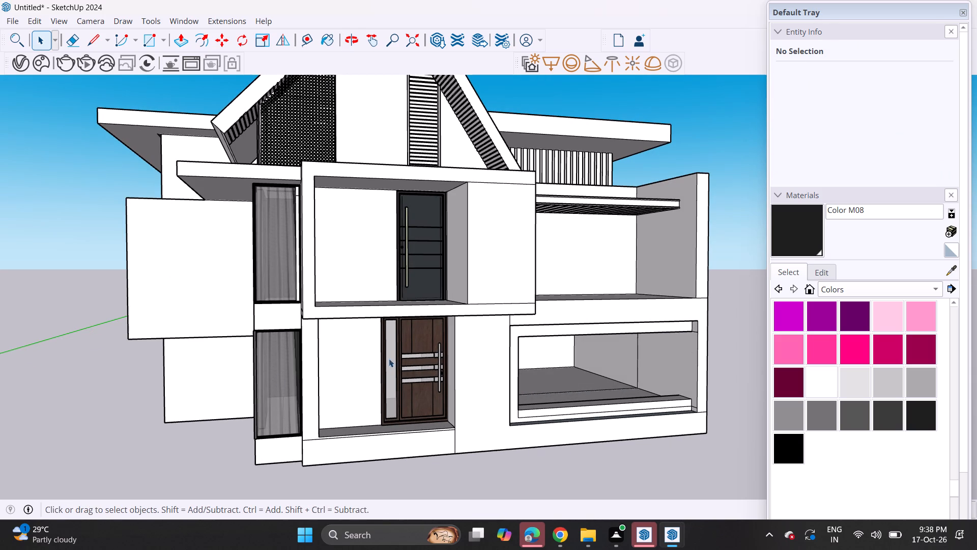
scroll(397, 319, up, 5)
scroll(439, 263, up, 3)
click(410, 399)
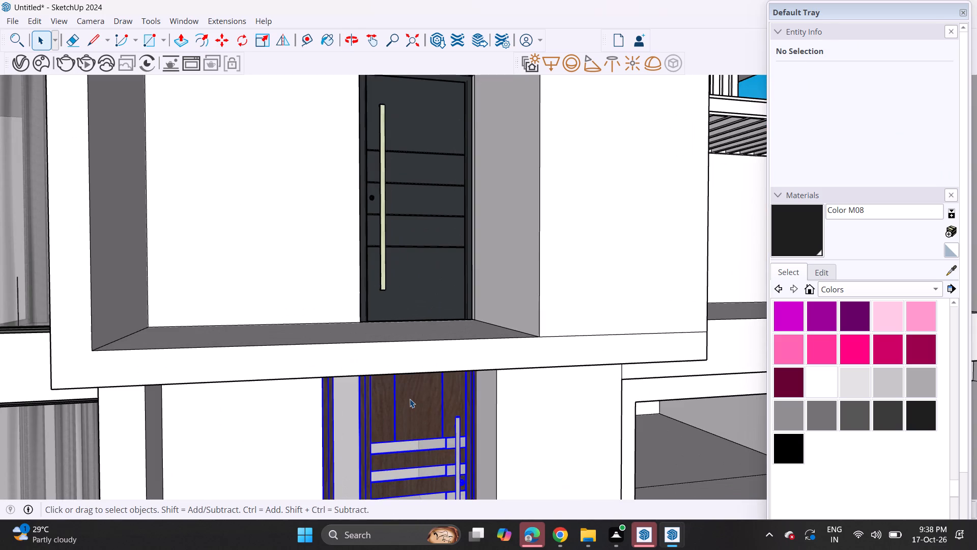
right_click(410, 398)
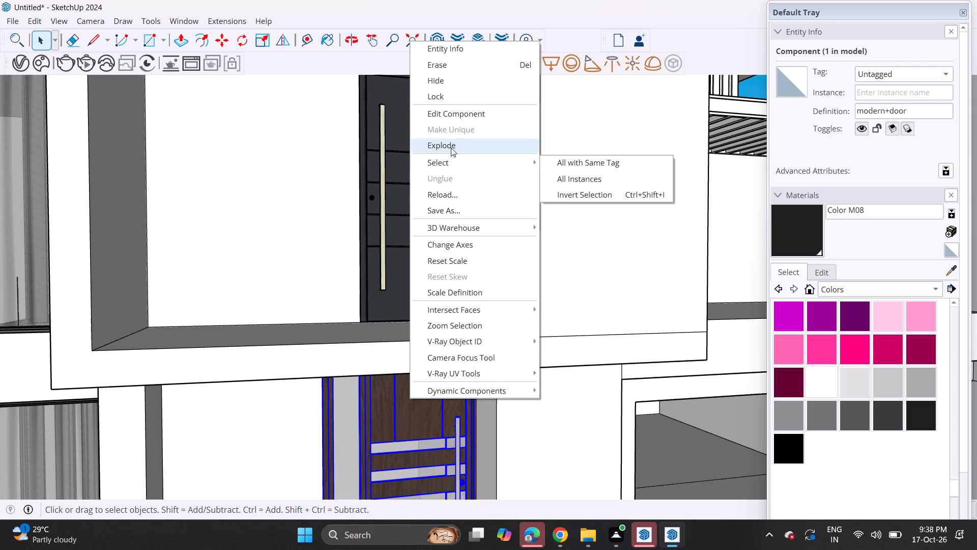
click(453, 112)
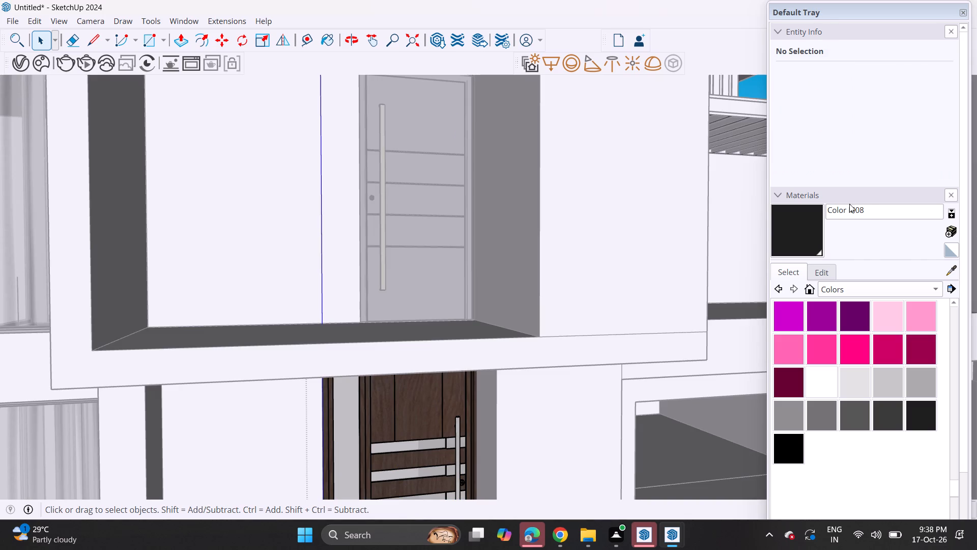
click(949, 267)
click(410, 269)
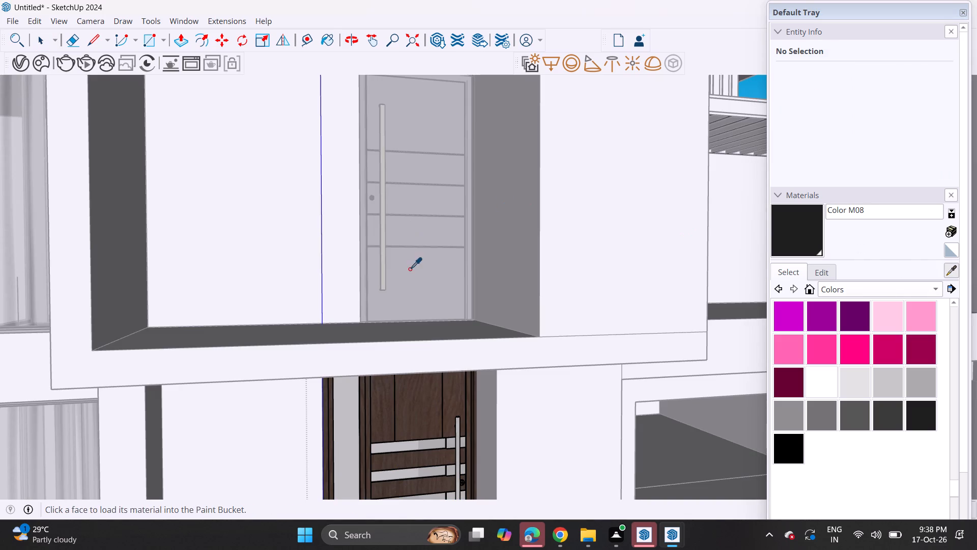
click(951, 197)
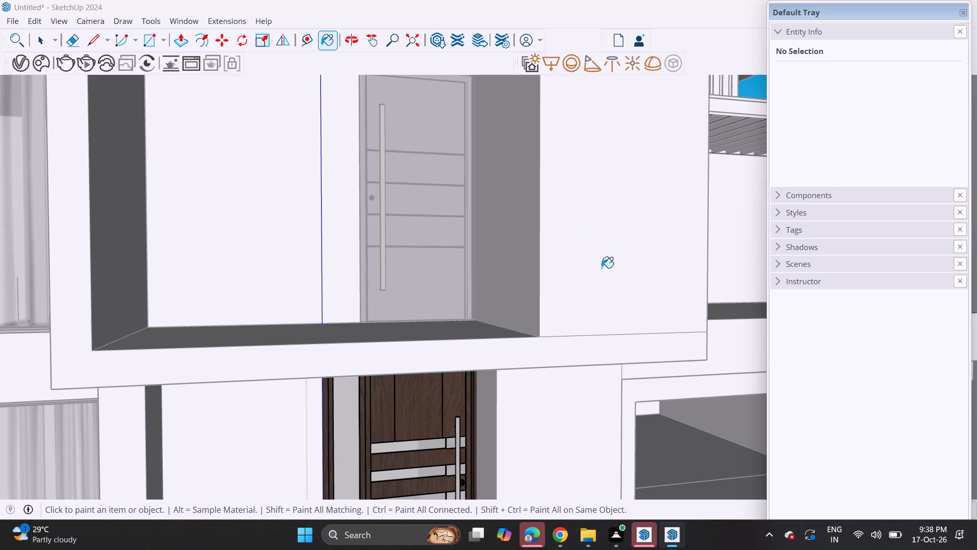
key(space)
click(601, 267)
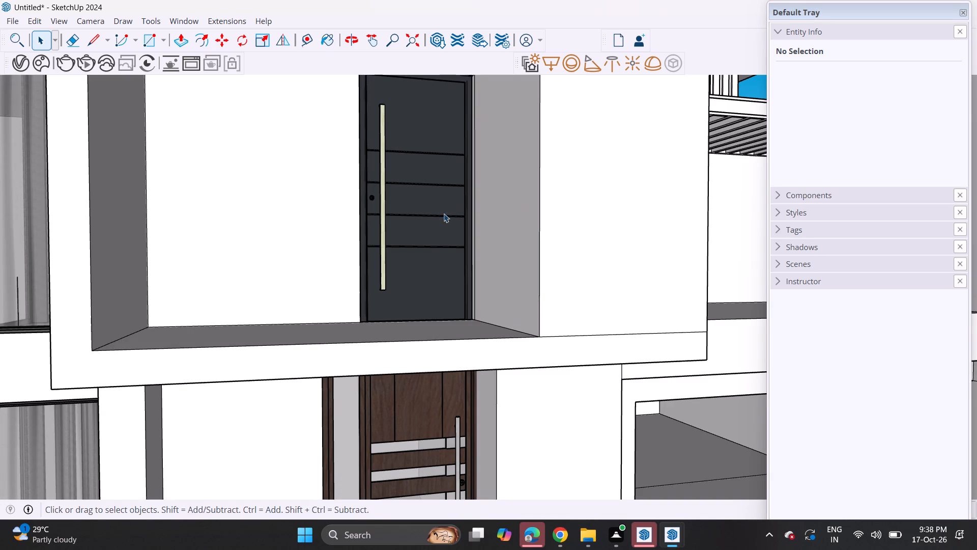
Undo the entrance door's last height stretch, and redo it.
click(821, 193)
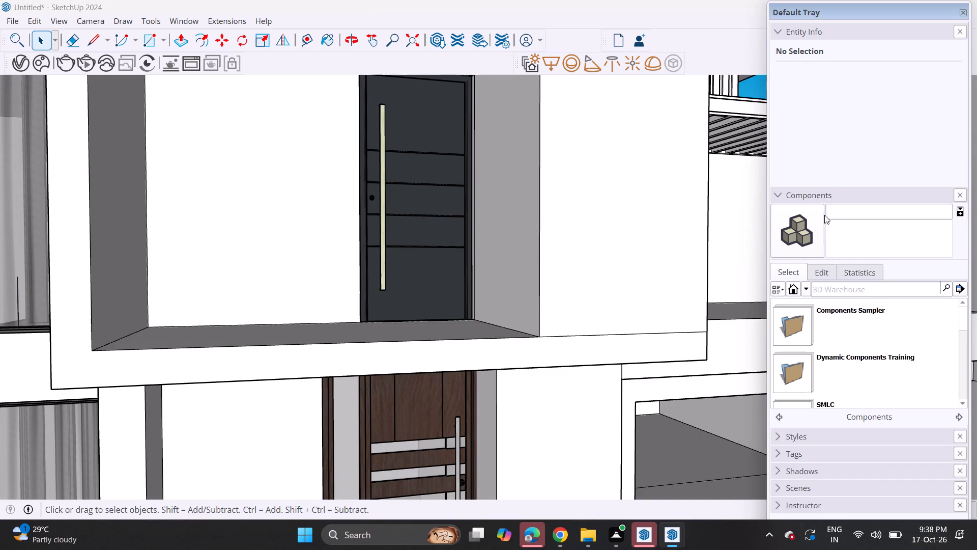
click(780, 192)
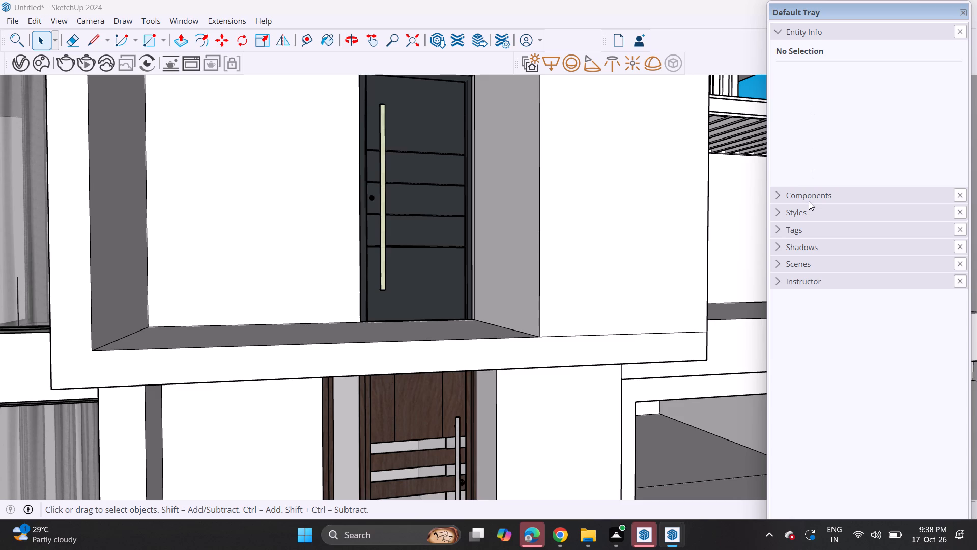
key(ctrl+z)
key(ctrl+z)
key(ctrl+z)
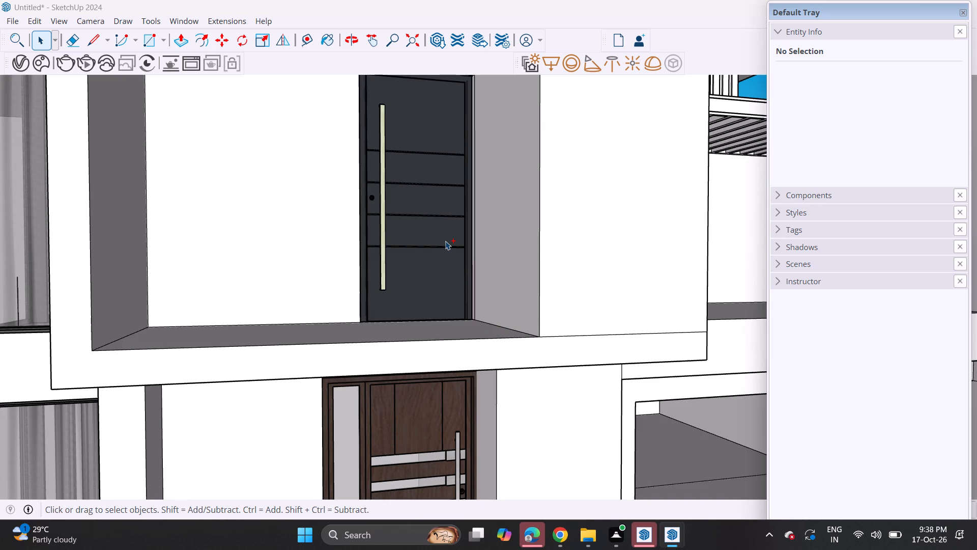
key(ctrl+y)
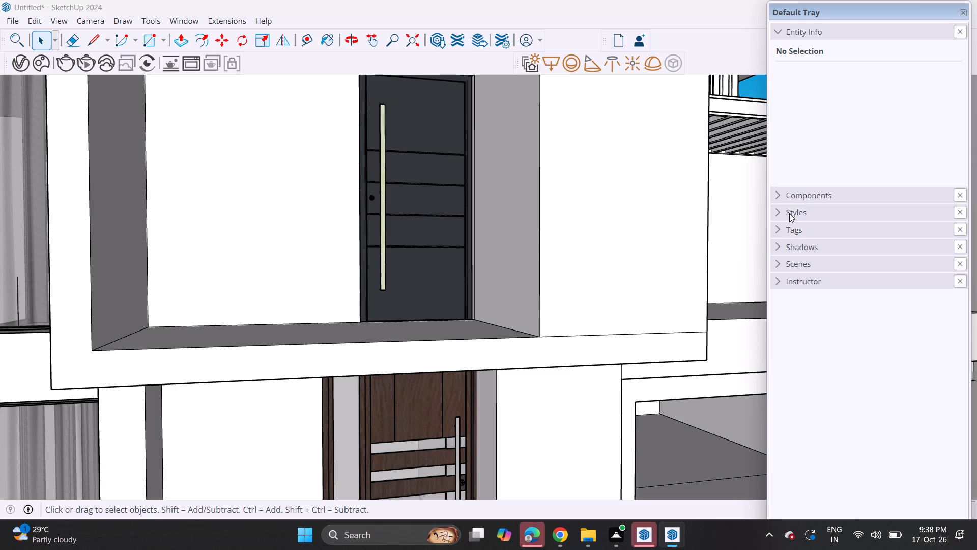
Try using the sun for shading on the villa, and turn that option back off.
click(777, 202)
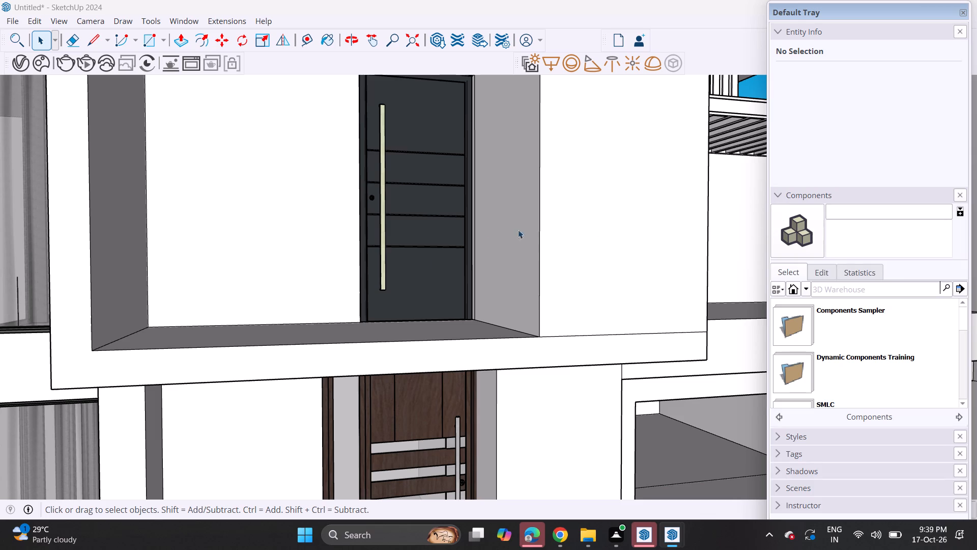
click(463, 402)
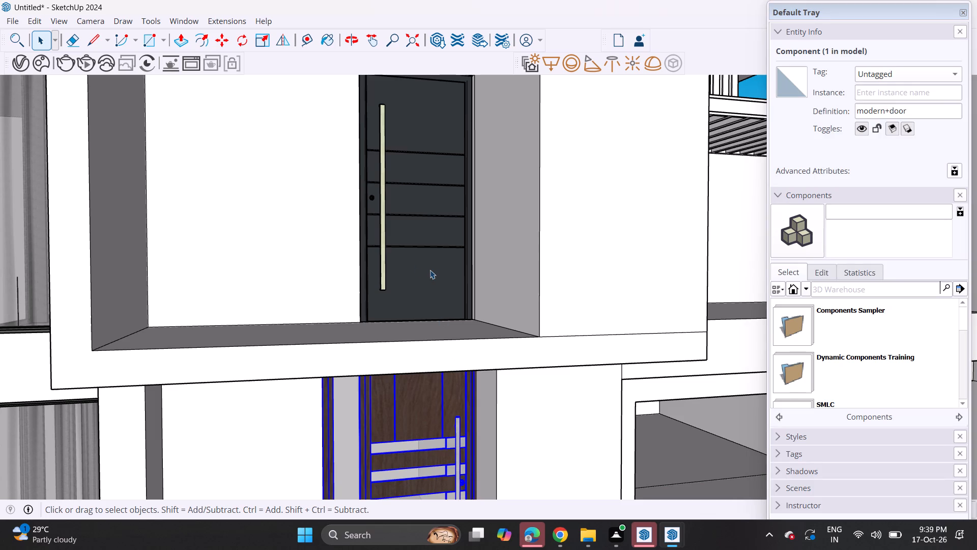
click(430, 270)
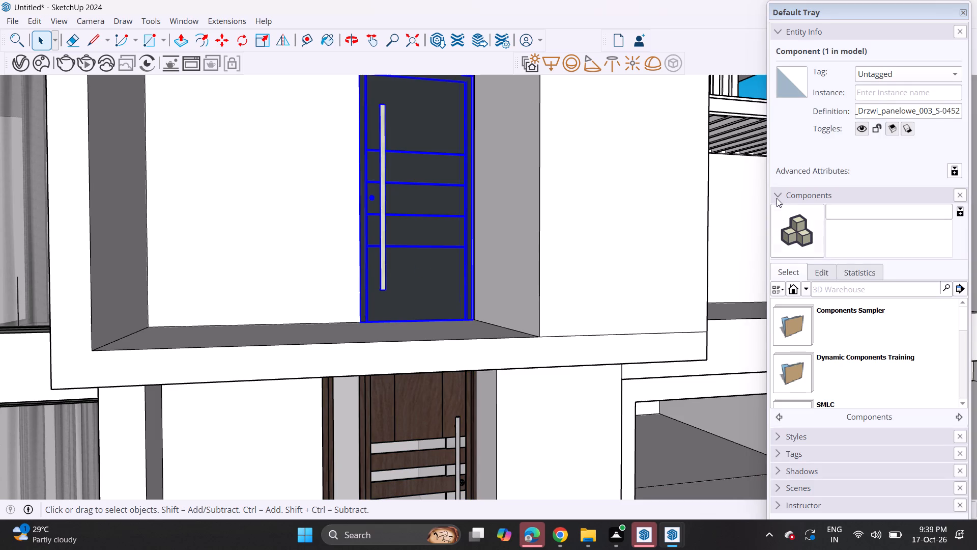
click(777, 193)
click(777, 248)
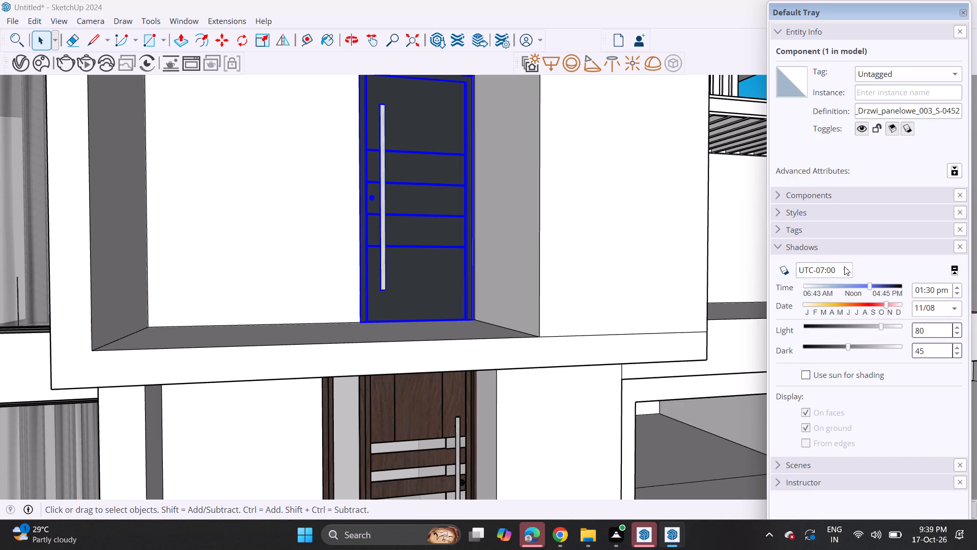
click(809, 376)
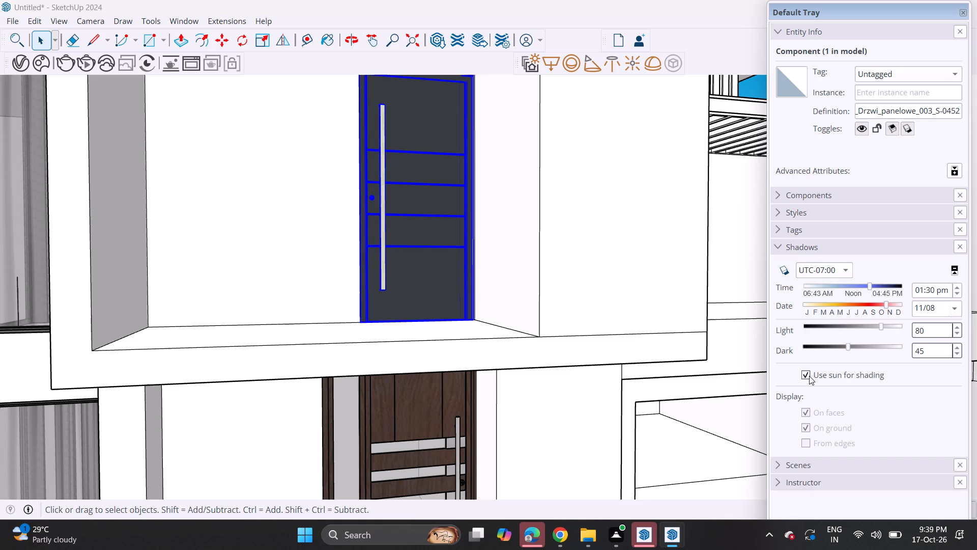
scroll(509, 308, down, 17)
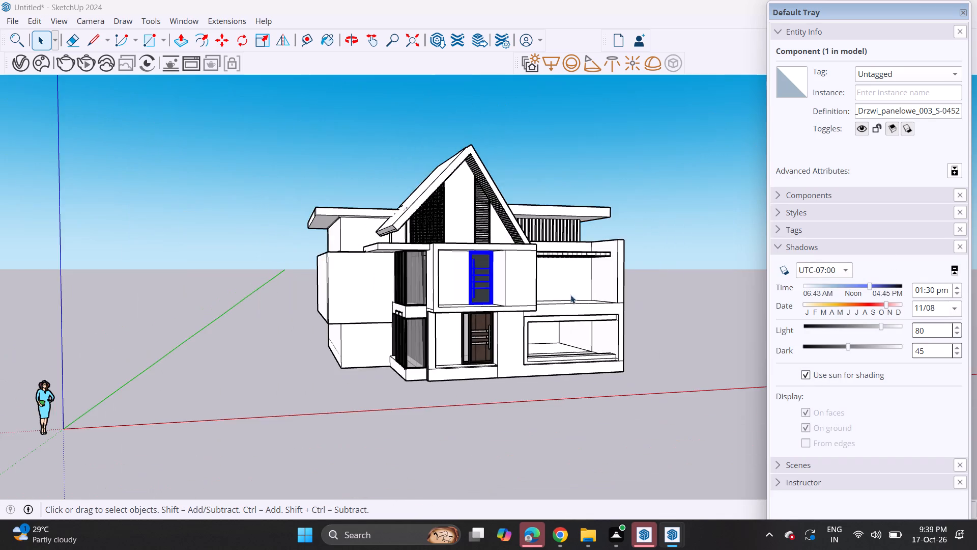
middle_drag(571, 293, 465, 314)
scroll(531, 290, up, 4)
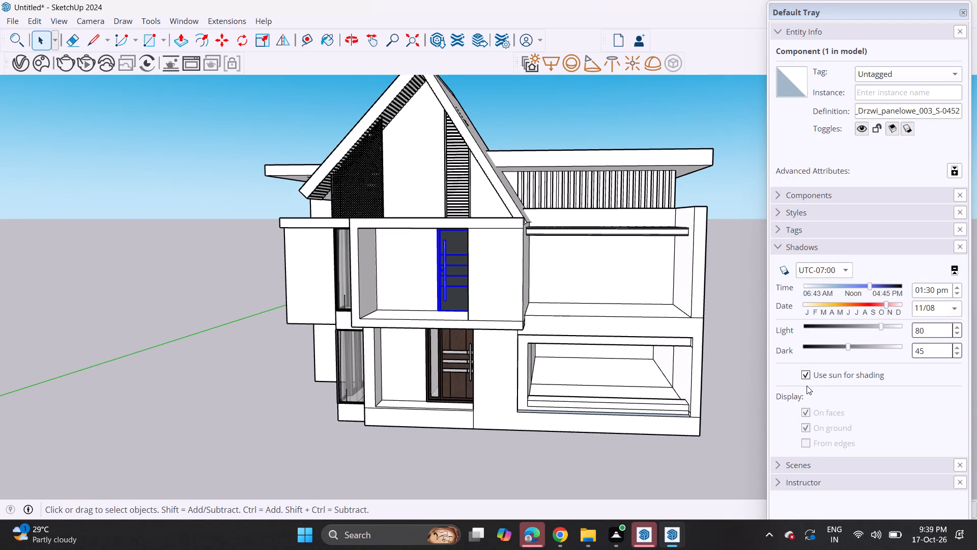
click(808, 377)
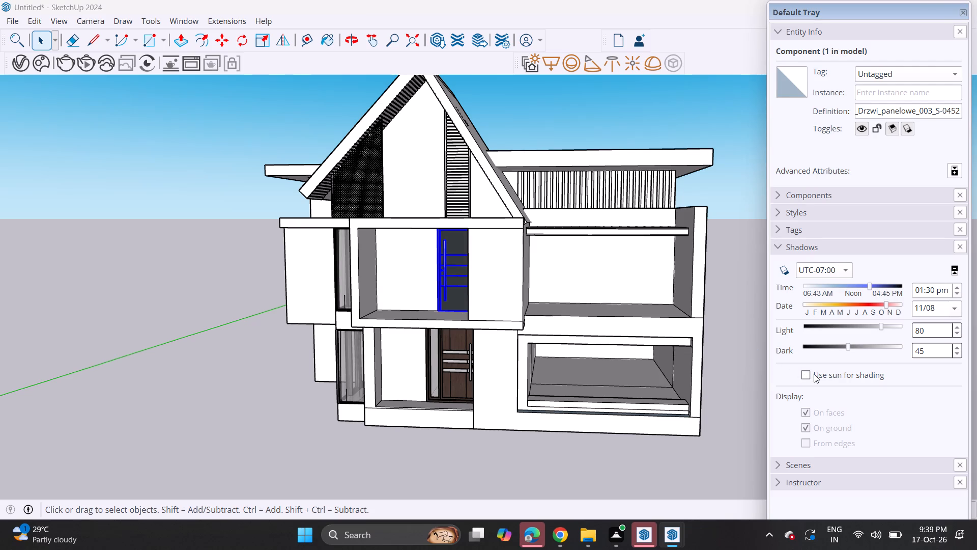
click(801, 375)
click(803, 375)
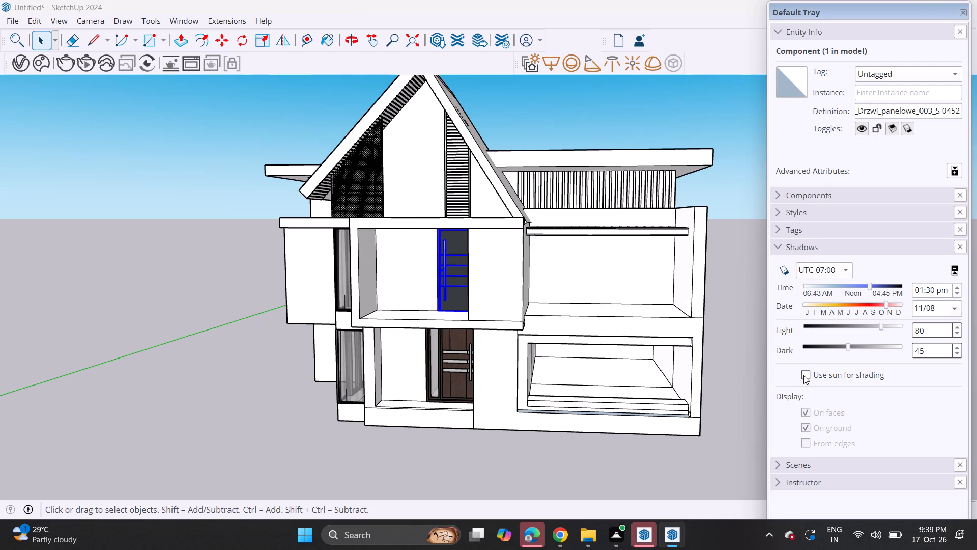
Look through the list of available toolbars for one that gives access to the materials.
middle_drag(570, 309, 678, 284)
scroll(799, 203, up, 3)
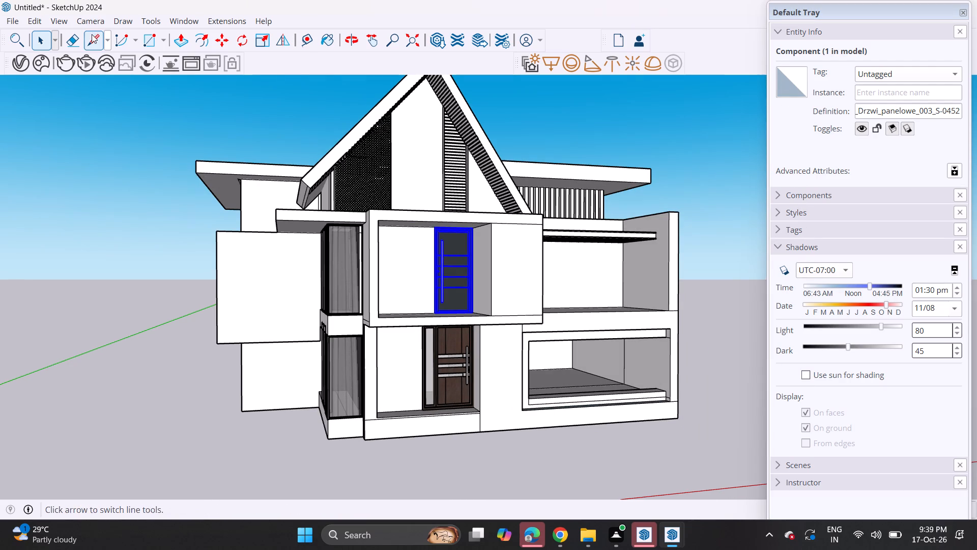
click(63, 19)
click(75, 39)
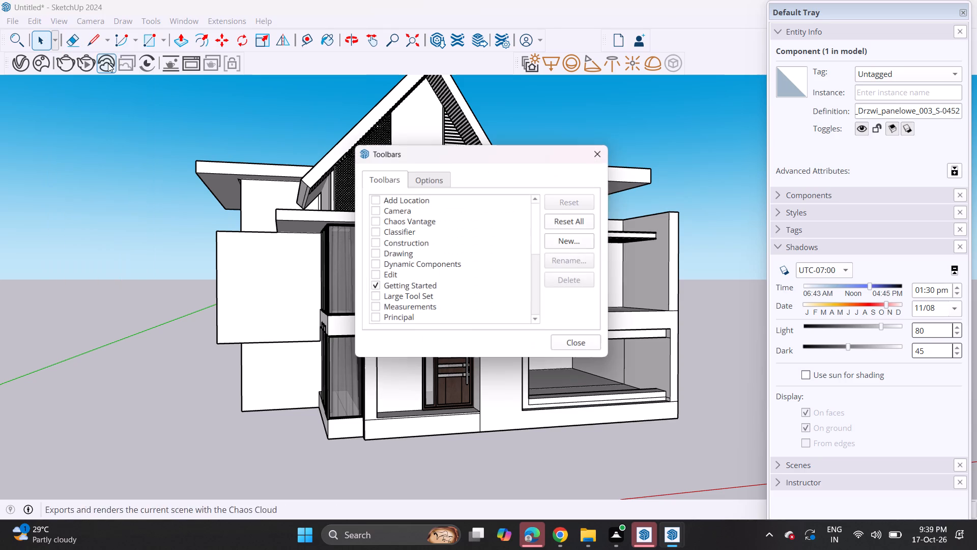
scroll(415, 258, down, 1)
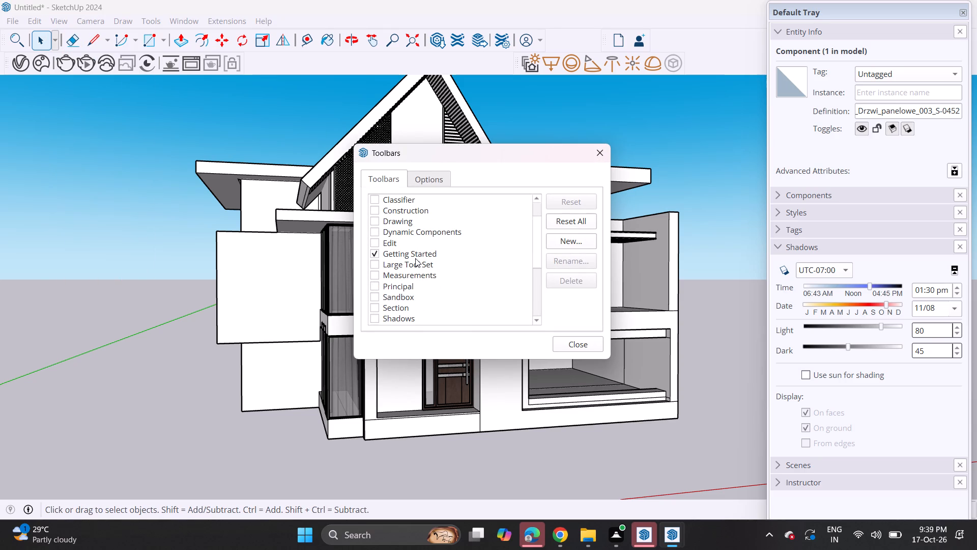
scroll(415, 258, up, 3)
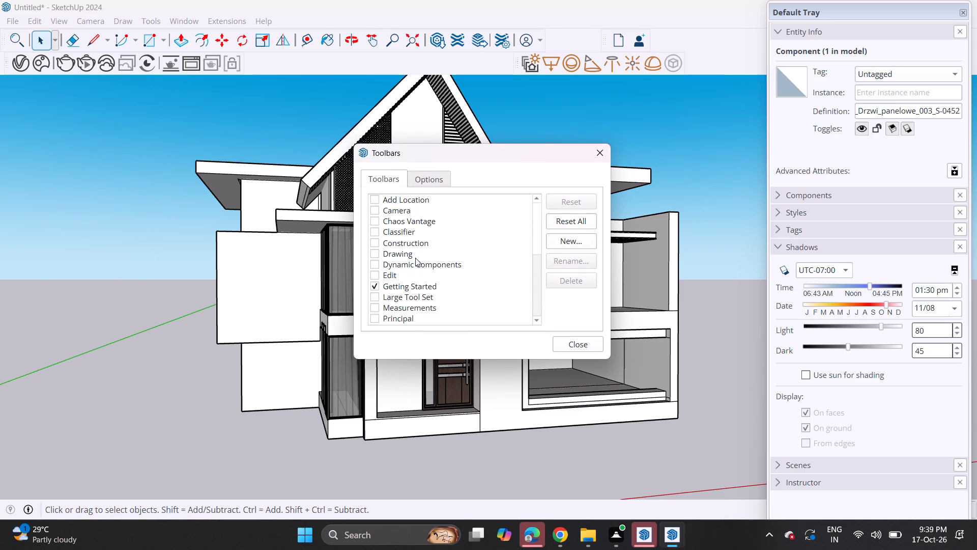
scroll(415, 258, down, 6)
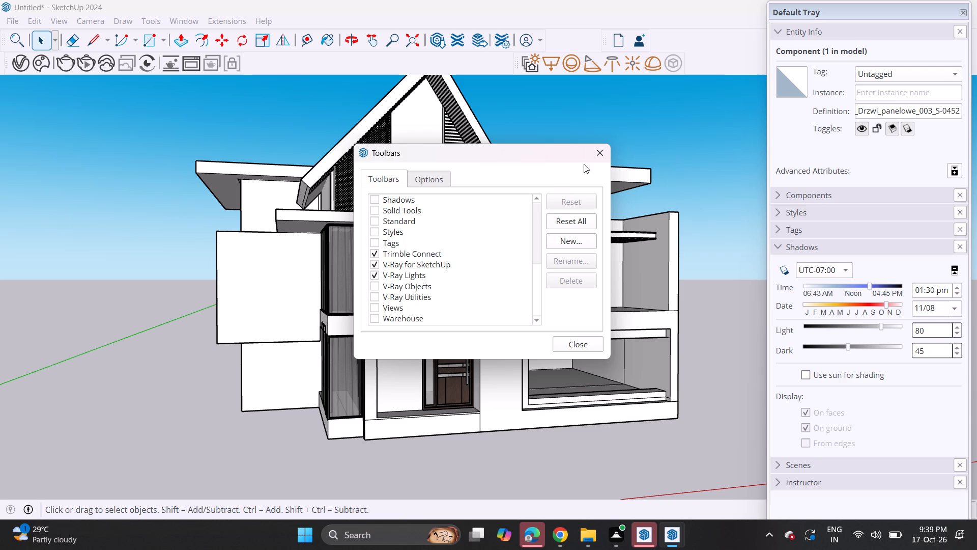
click(600, 149)
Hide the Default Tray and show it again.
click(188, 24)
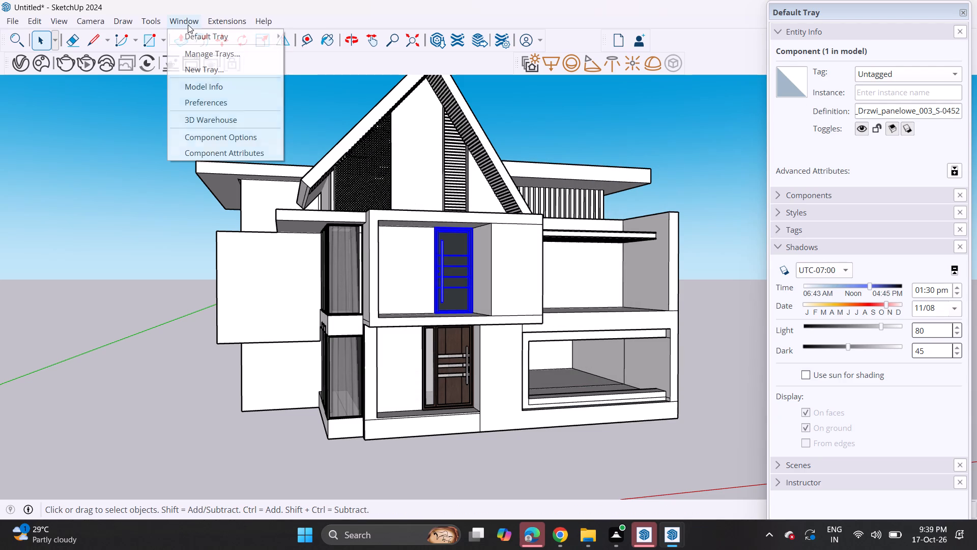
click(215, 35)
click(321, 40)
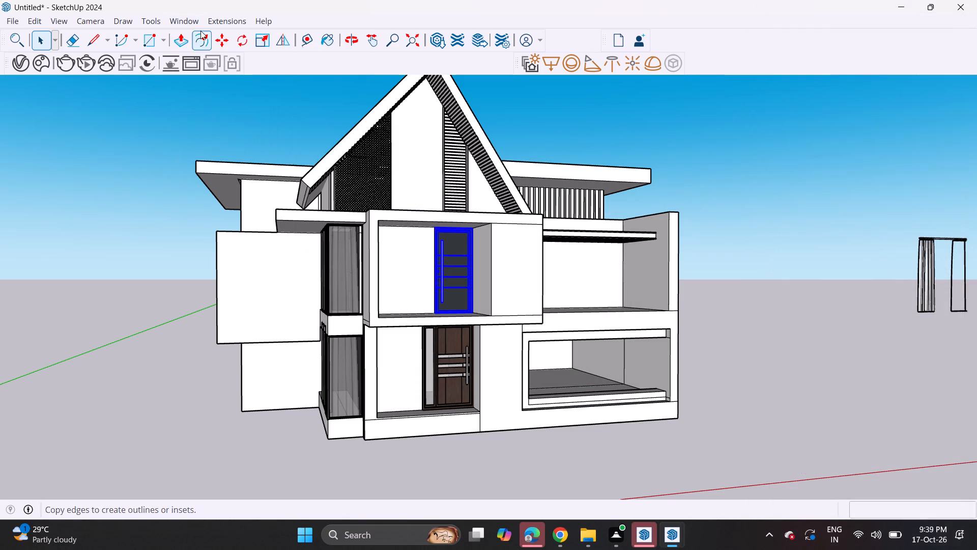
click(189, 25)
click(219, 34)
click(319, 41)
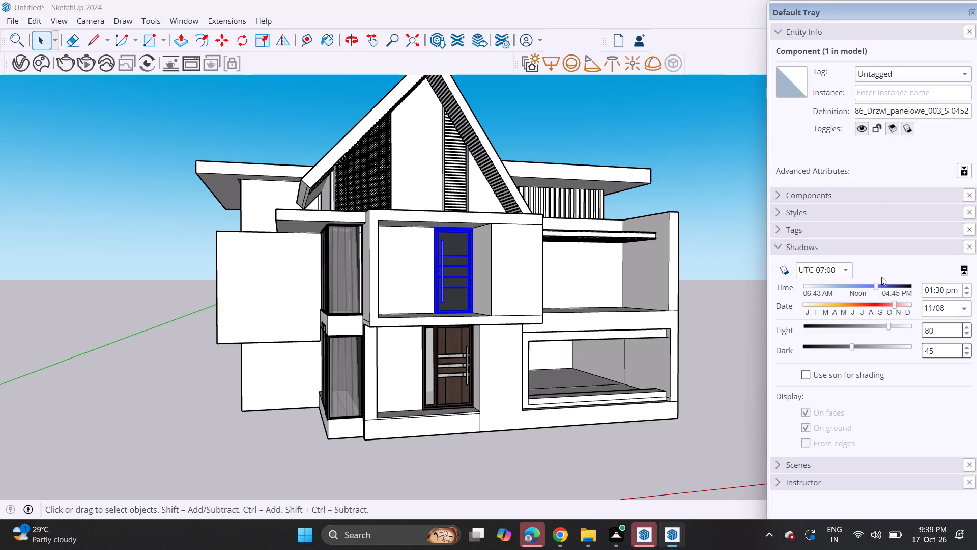
Look through the Styles and Components sections of the Default Tray for the materials.
scroll(883, 190, up, 4)
scroll(865, 213, down, 4)
click(799, 211)
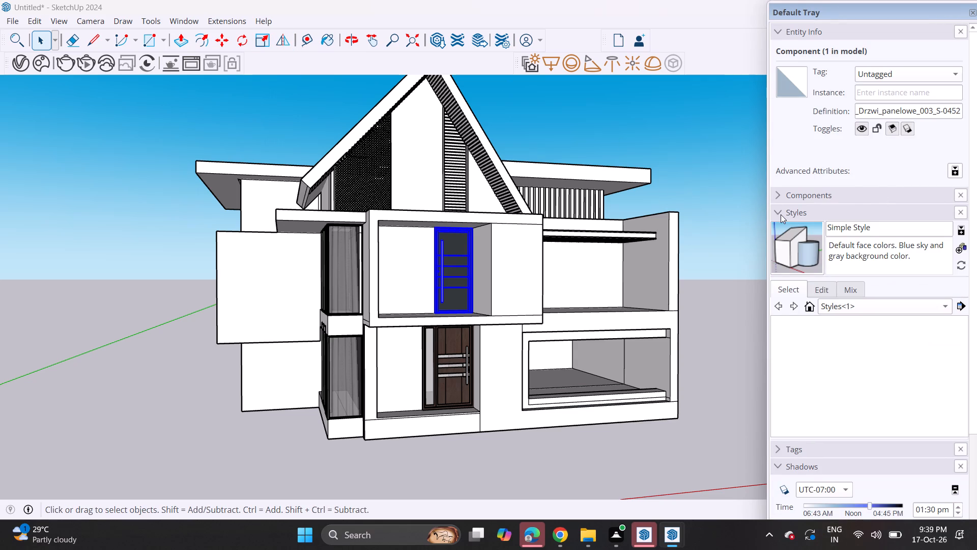
click(781, 210)
click(775, 197)
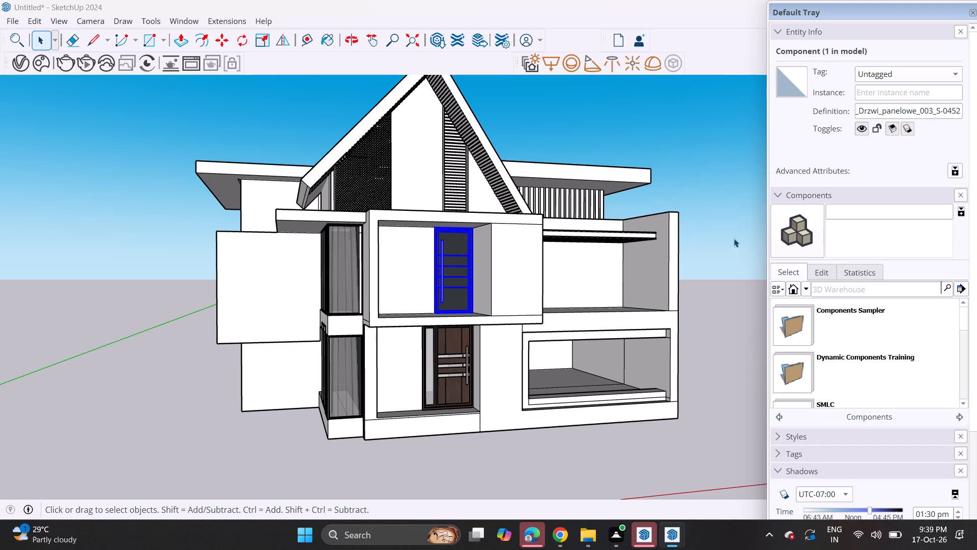
click(679, 276)
scroll(430, 327, up, 4)
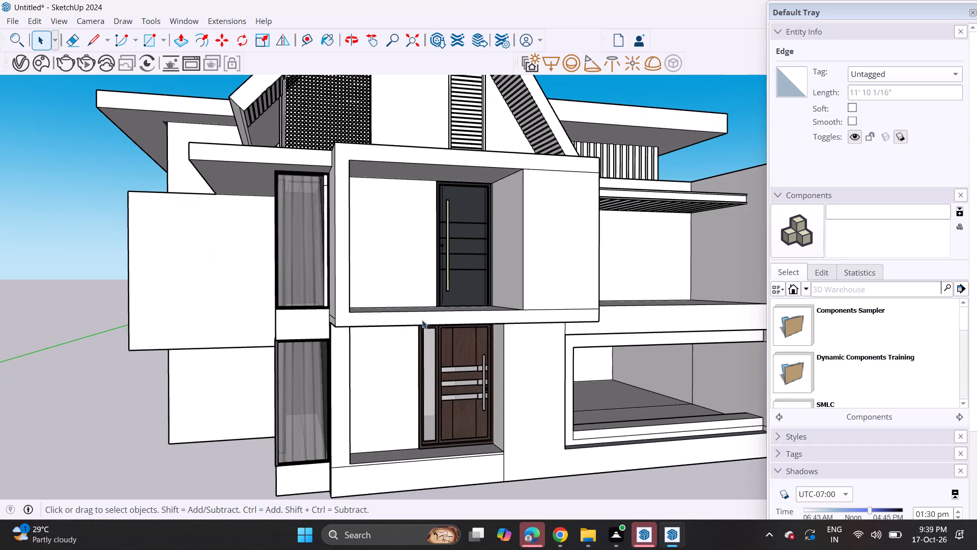
Activate the Paint Bucket with the balcony door selected, and look through the Colors collection in Materials.
click(455, 268)
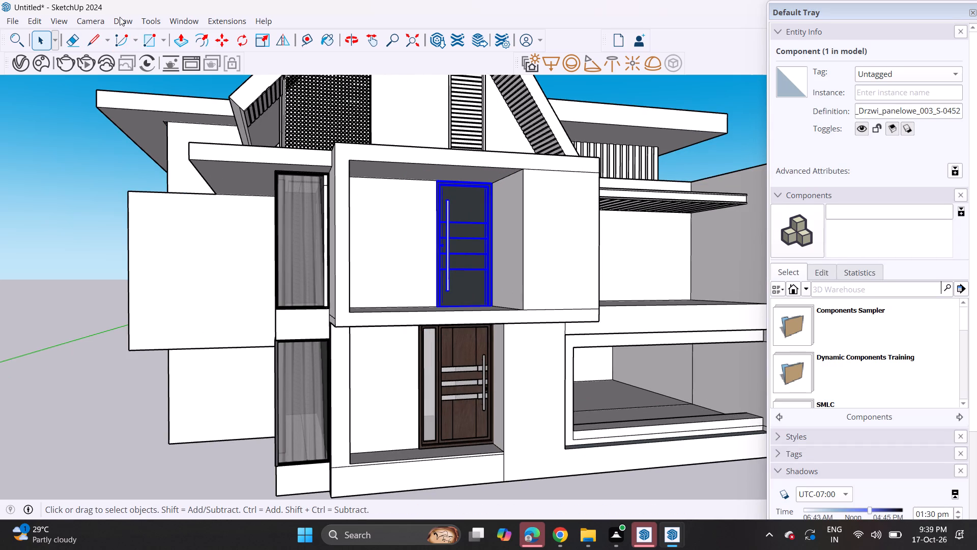
click(148, 22)
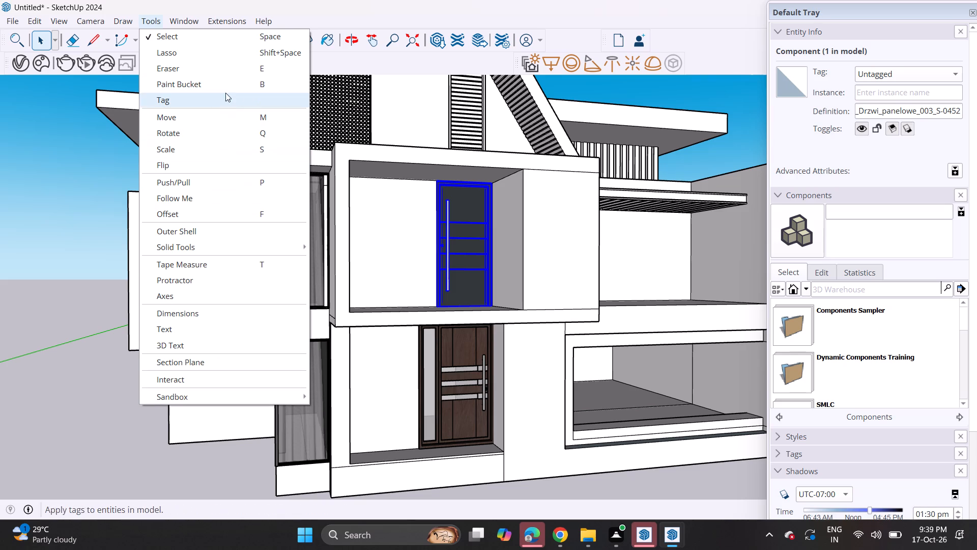
click(225, 78)
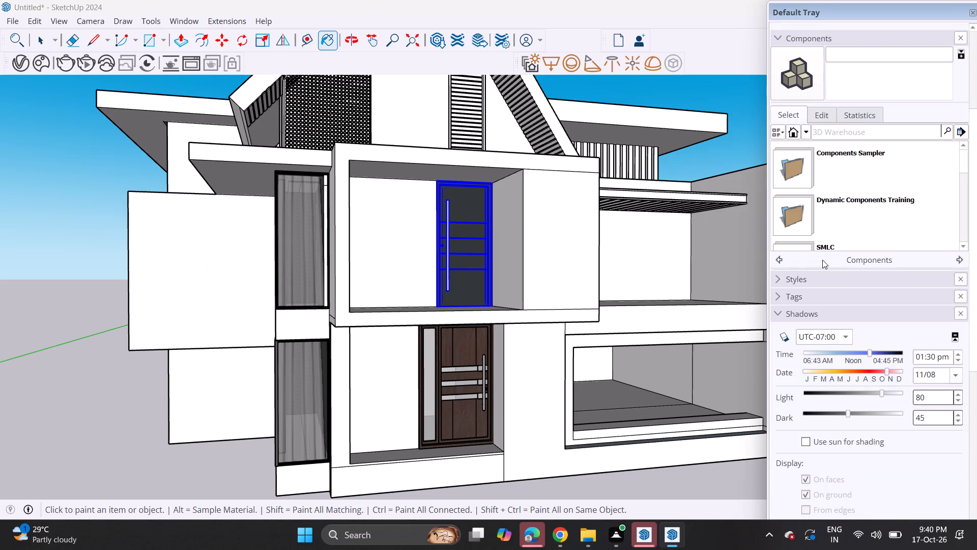
scroll(836, 209, up, 3)
scroll(836, 209, down, 8)
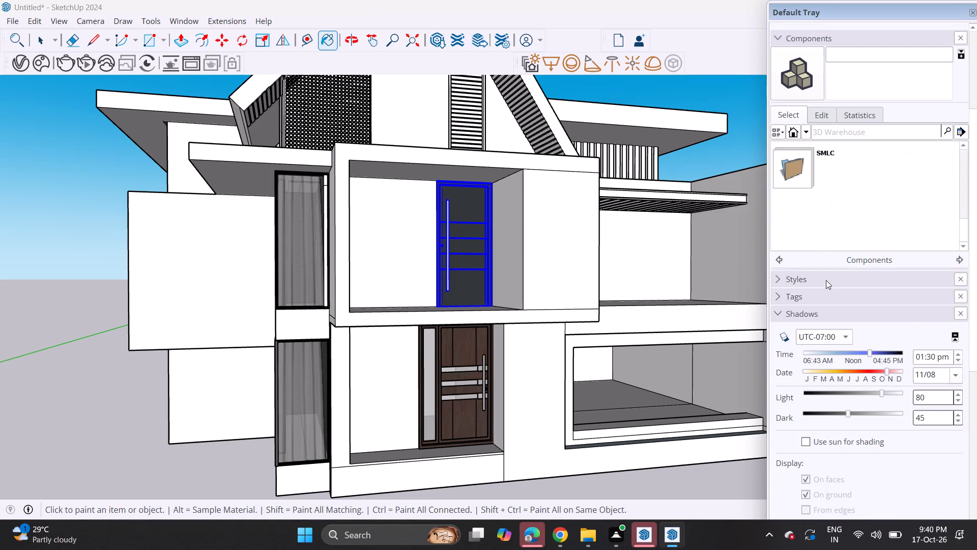
scroll(879, 397, down, 12)
scroll(850, 364, down, 7)
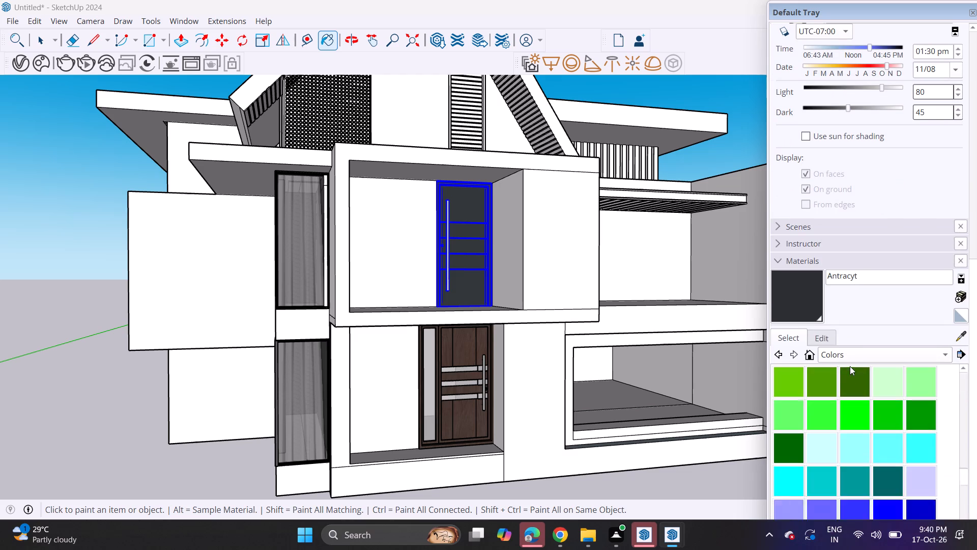
scroll(850, 366, down, 11)
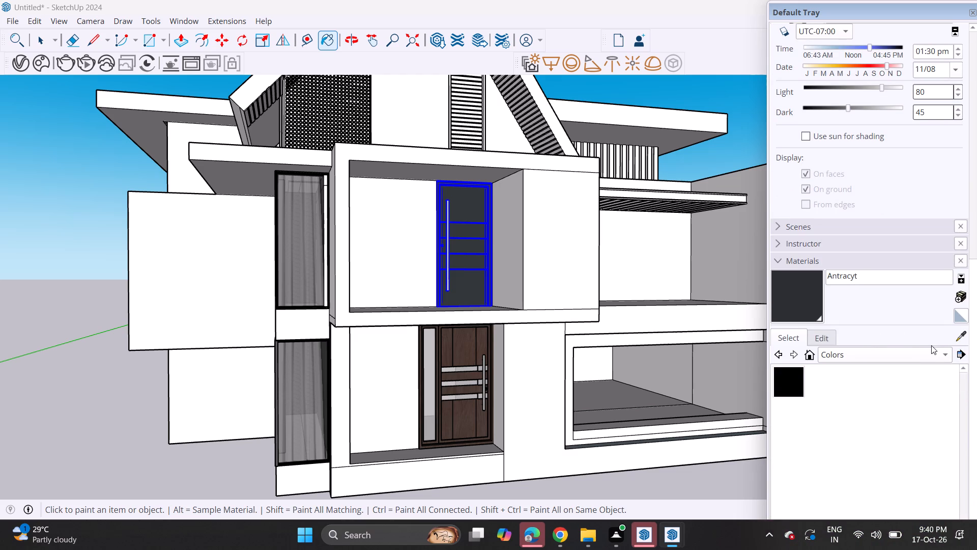
Sample the Antracyt material from the upper-floor balcony door.
click(959, 341)
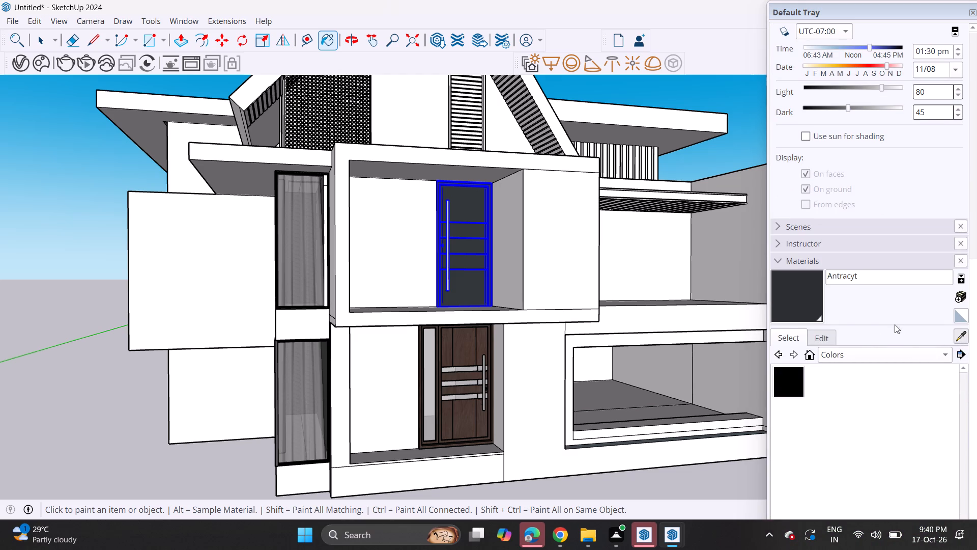
click(481, 209)
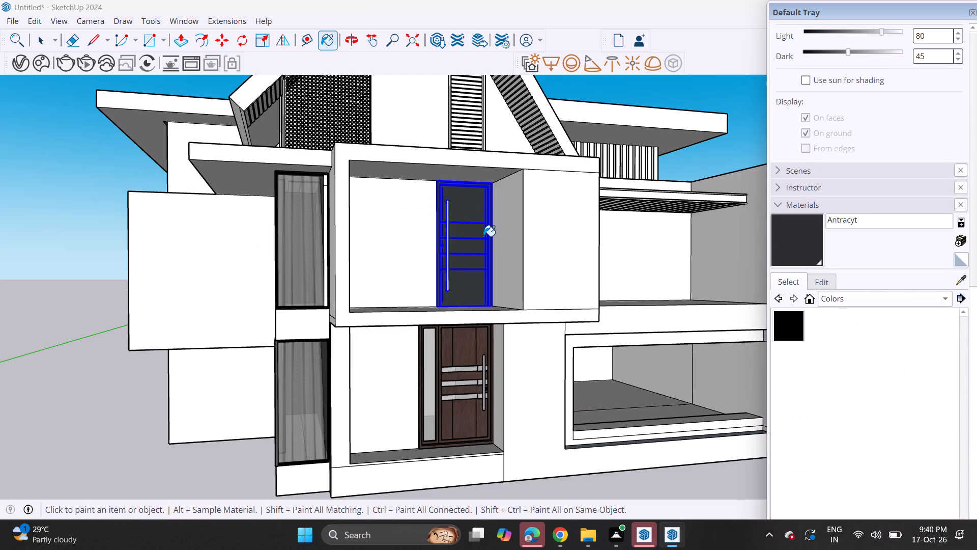
click(965, 285)
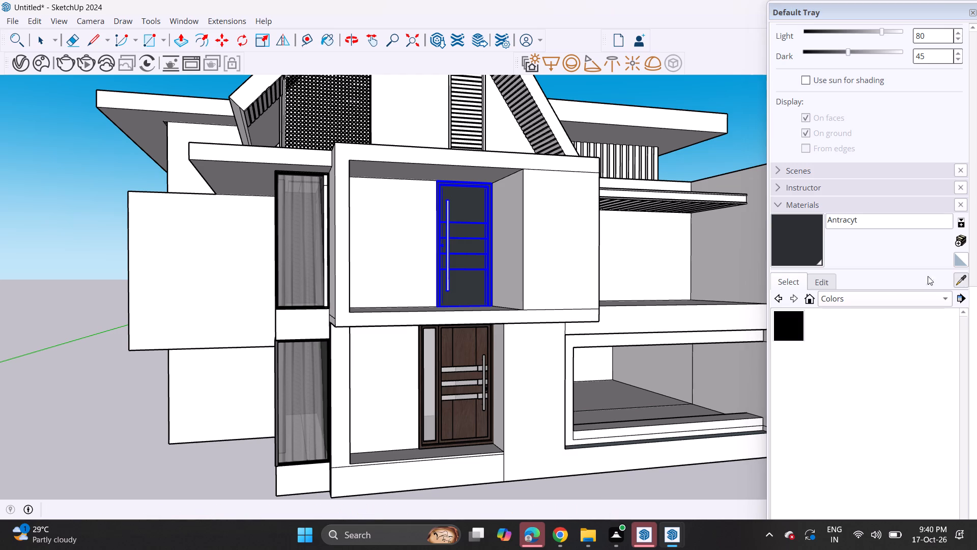
scroll(502, 185, up, 3)
scroll(476, 217, up, 5)
click(452, 208)
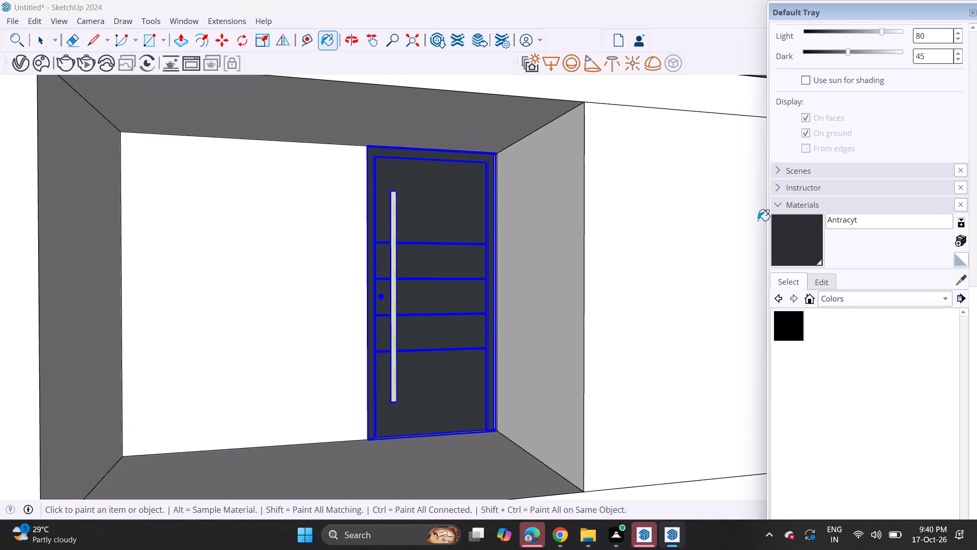
Open the ground-floor entrance door for editing.
scroll(767, 226, down, 4)
scroll(876, 257, up, 4)
scroll(867, 270, down, 5)
scroll(349, 333, down, 8)
shift+middle_drag(372, 363, 348, 180)
key(space)
click(365, 256)
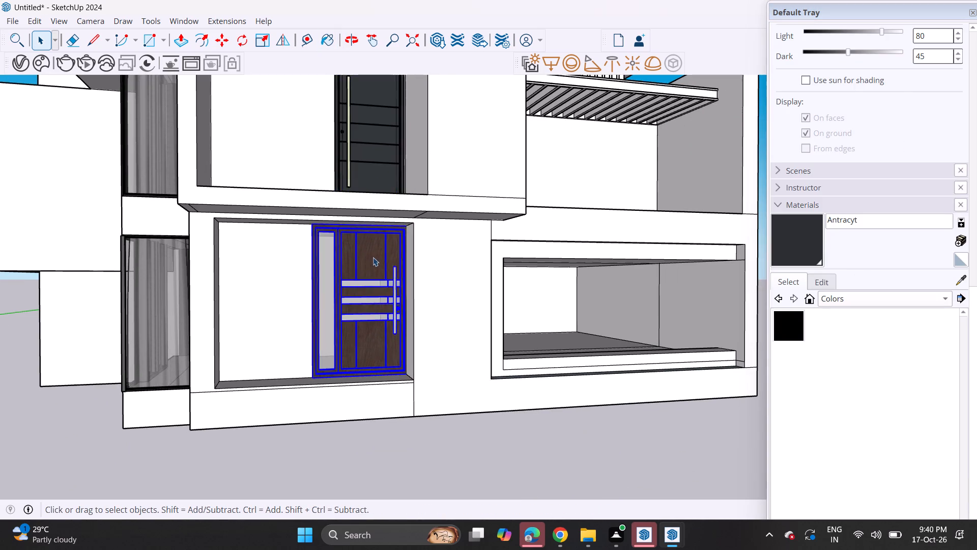
scroll(373, 257, up, 5)
right_click(373, 256)
click(426, 77)
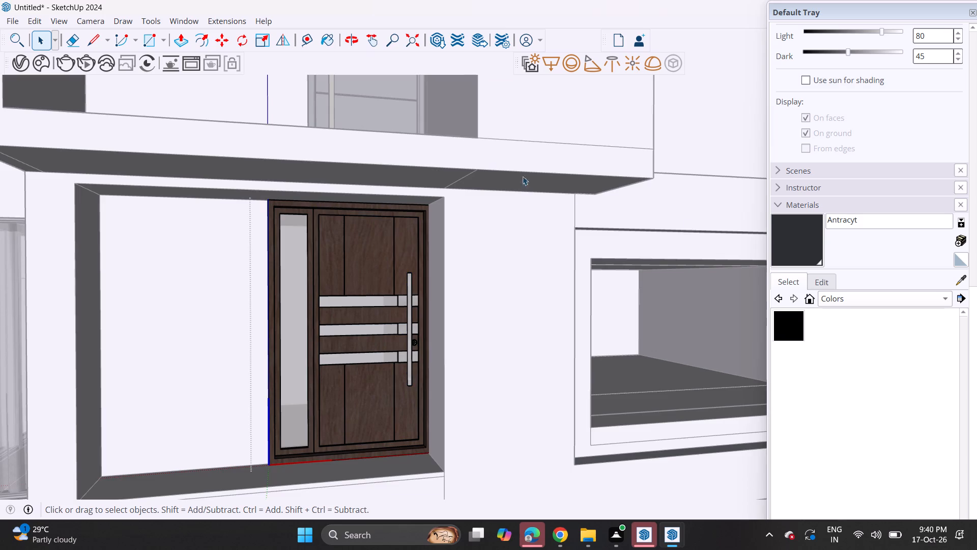
Convert the group inside the entrance door, holding its frame and leaf, into a component.
click(806, 247)
scroll(360, 253, up, 3)
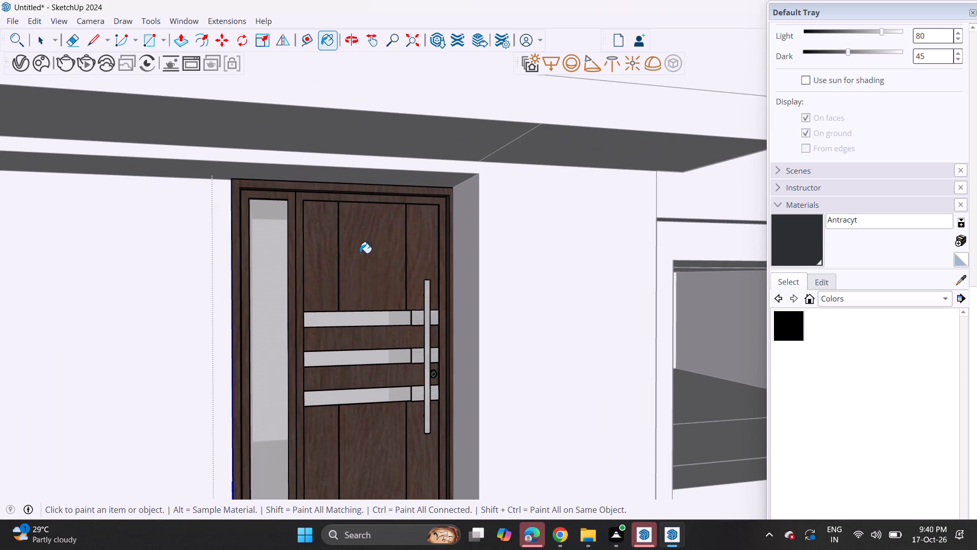
key(space)
click(360, 253)
right_click(360, 252)
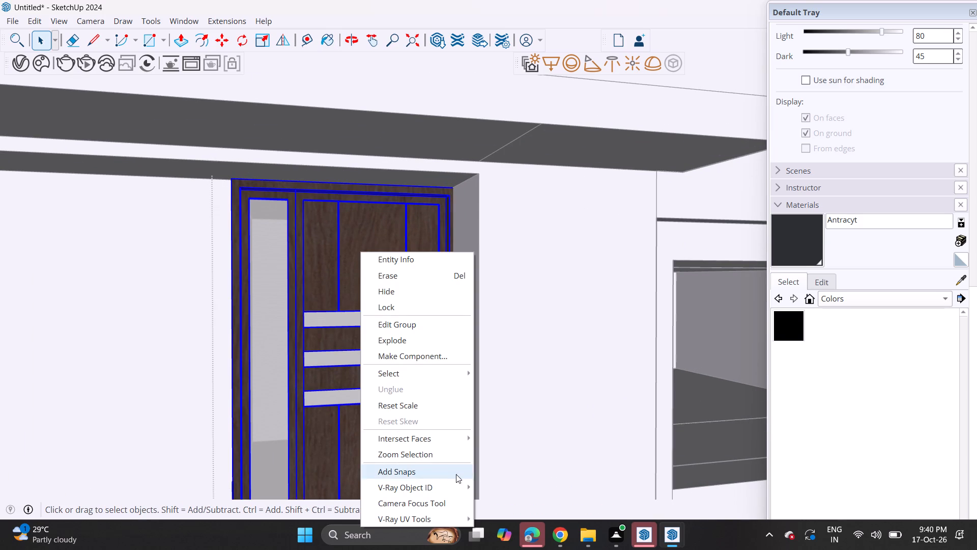
click(437, 362)
click(501, 423)
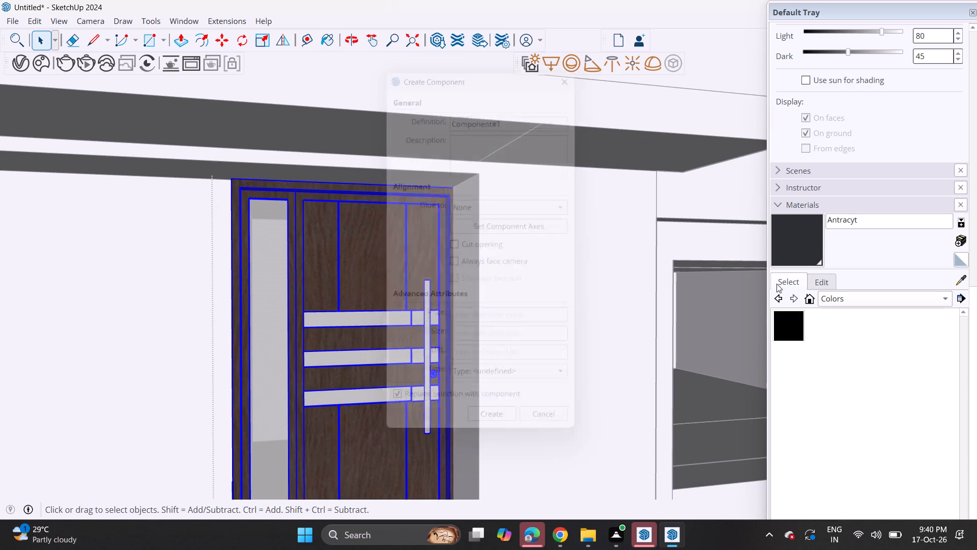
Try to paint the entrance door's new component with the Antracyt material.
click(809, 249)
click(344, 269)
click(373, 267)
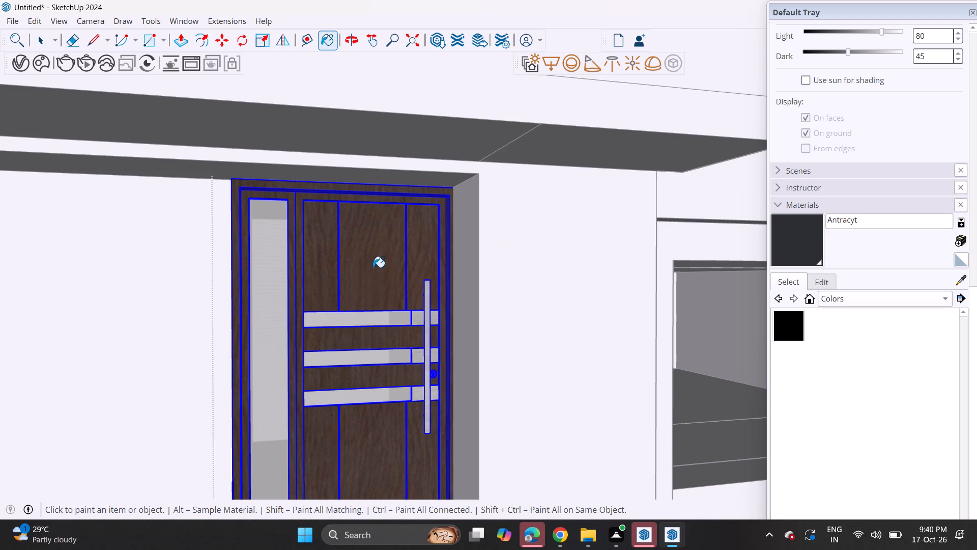
Open the component inside the entrance door for editing.
key(space)
click(368, 269)
right_click(367, 268)
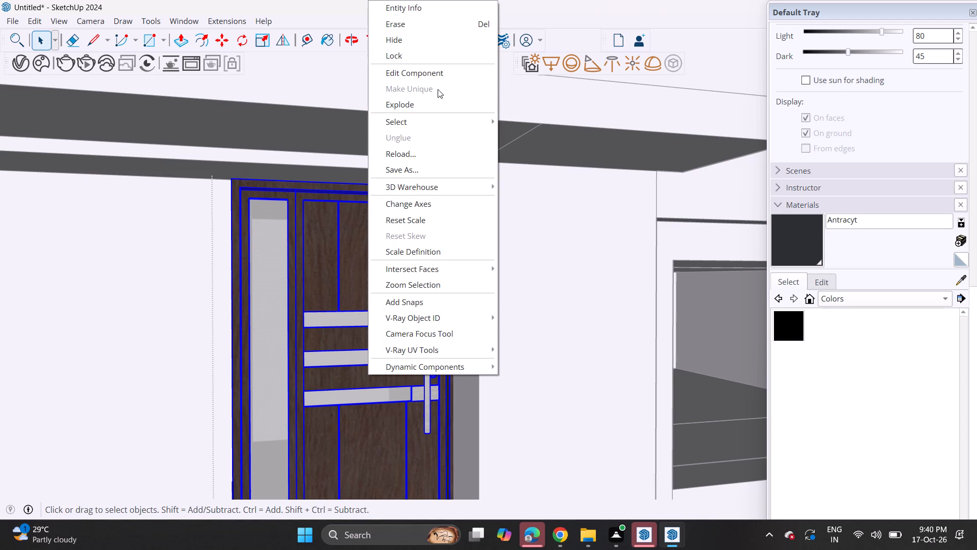
click(440, 79)
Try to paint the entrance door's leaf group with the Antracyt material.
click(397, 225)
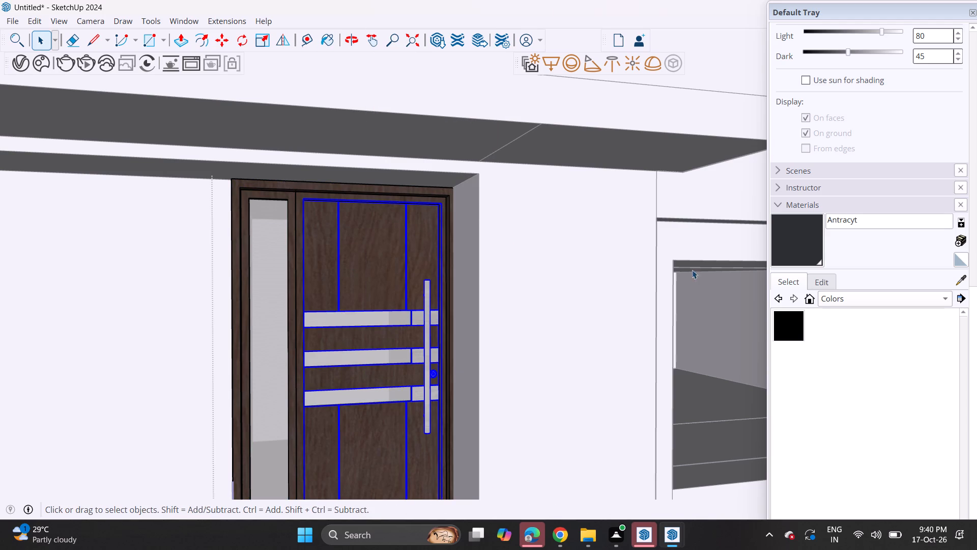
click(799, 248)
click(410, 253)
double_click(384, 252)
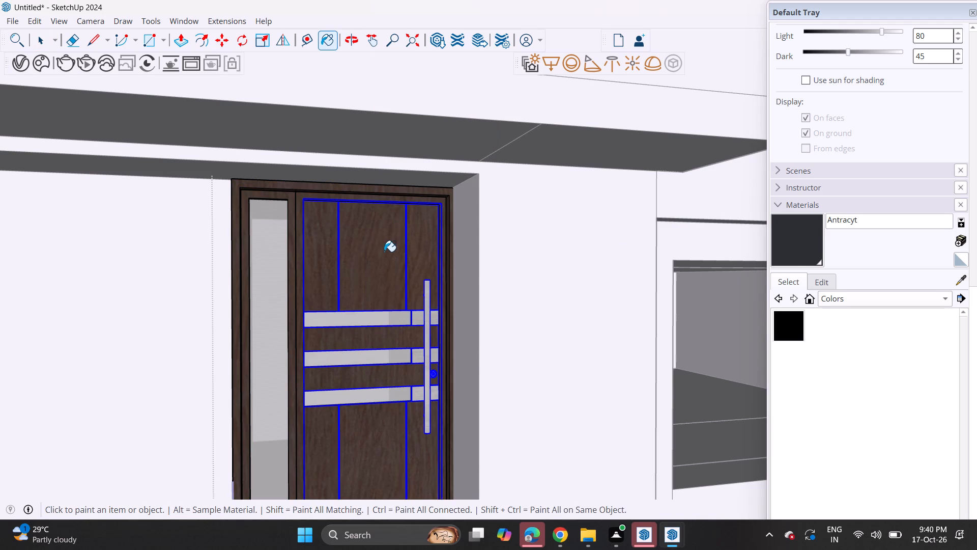
Convert the entrance door's leaf group into a component.
key(space)
click(346, 259)
right_click(346, 259)
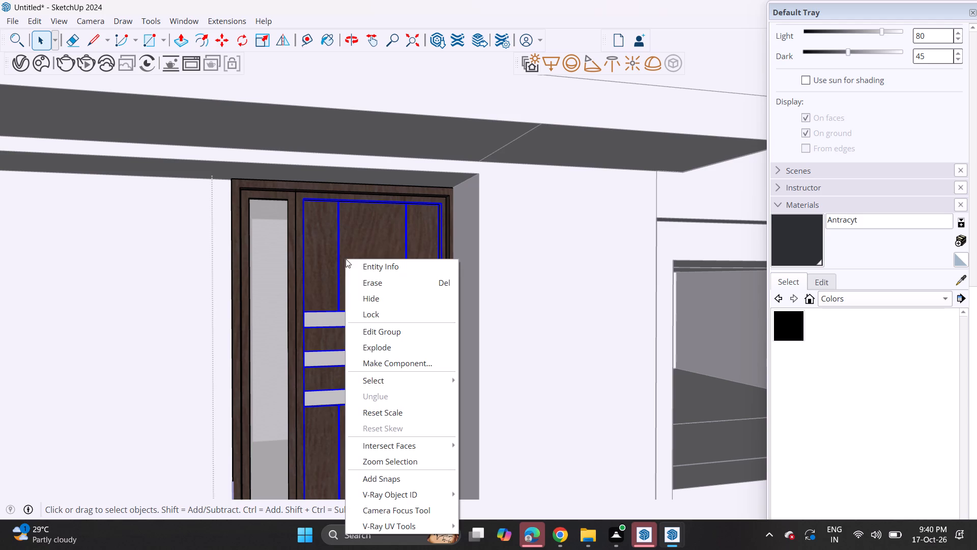
click(380, 364)
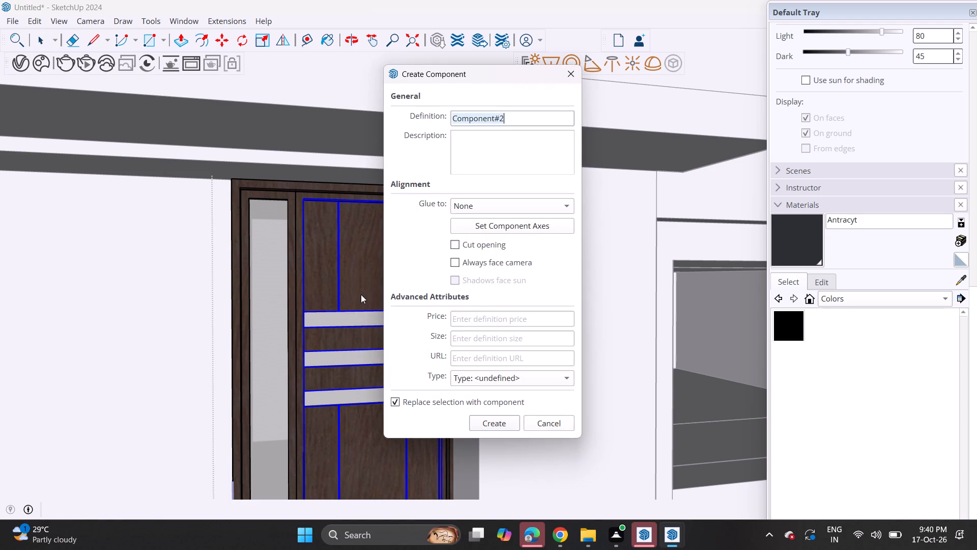
click(489, 418)
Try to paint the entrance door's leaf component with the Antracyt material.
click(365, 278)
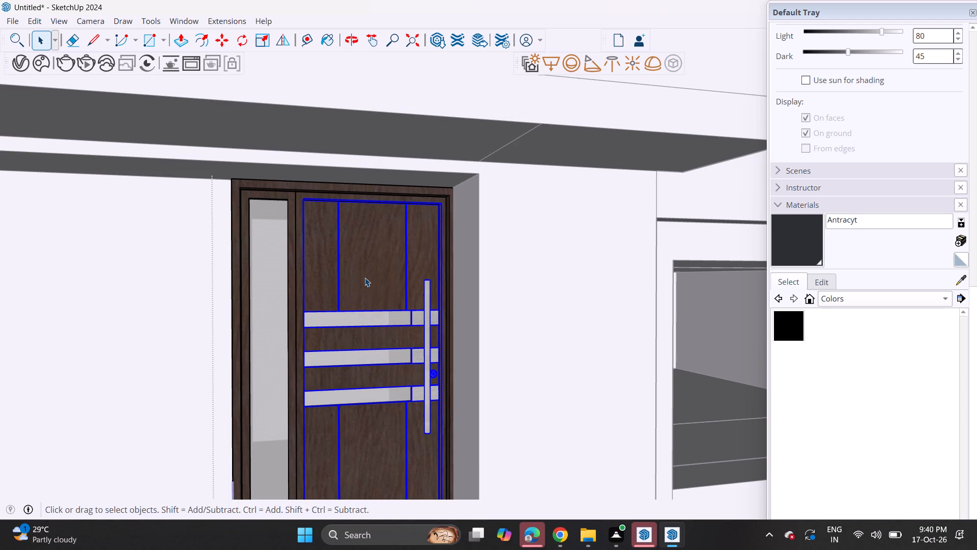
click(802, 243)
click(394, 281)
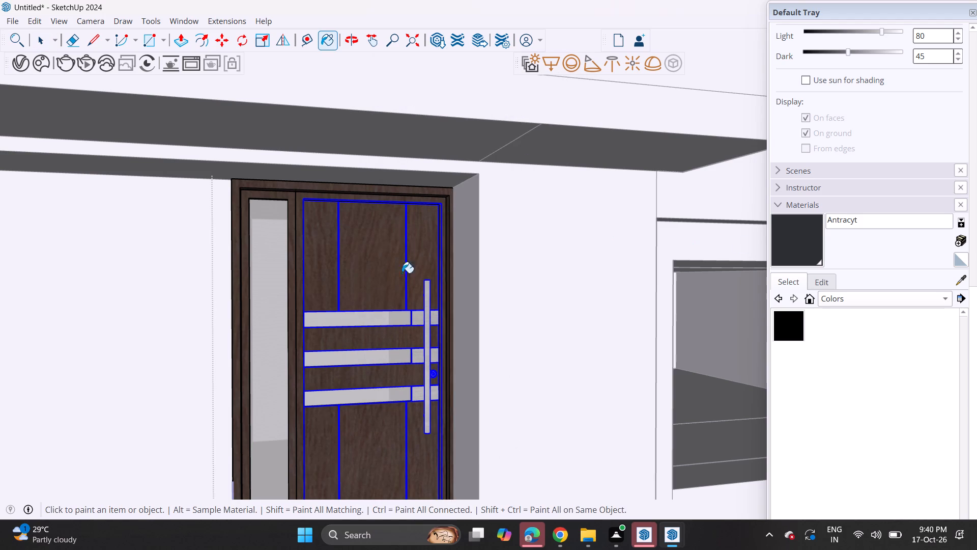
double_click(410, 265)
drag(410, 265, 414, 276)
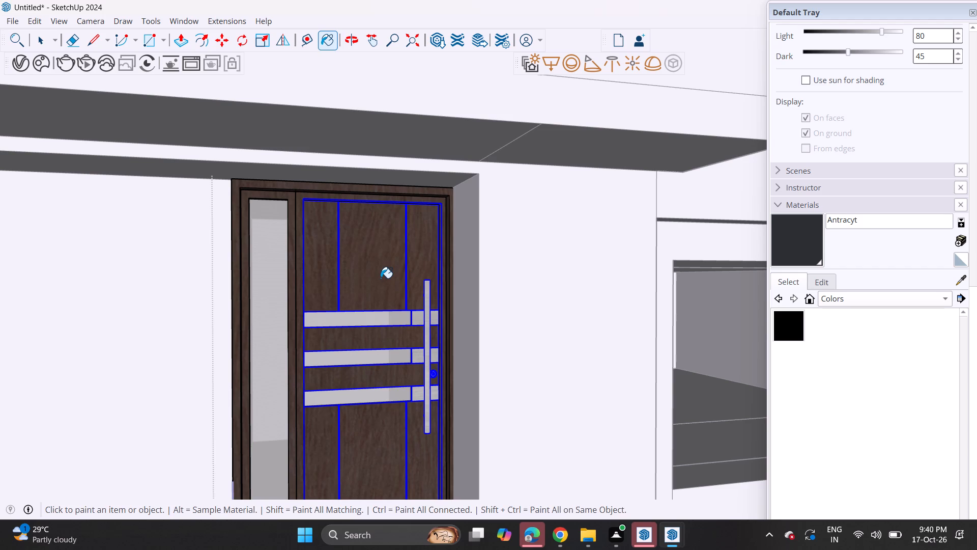
Open the entrance door's leaf component for editing.
key(space)
click(381, 278)
right_click(381, 278)
click(443, 65)
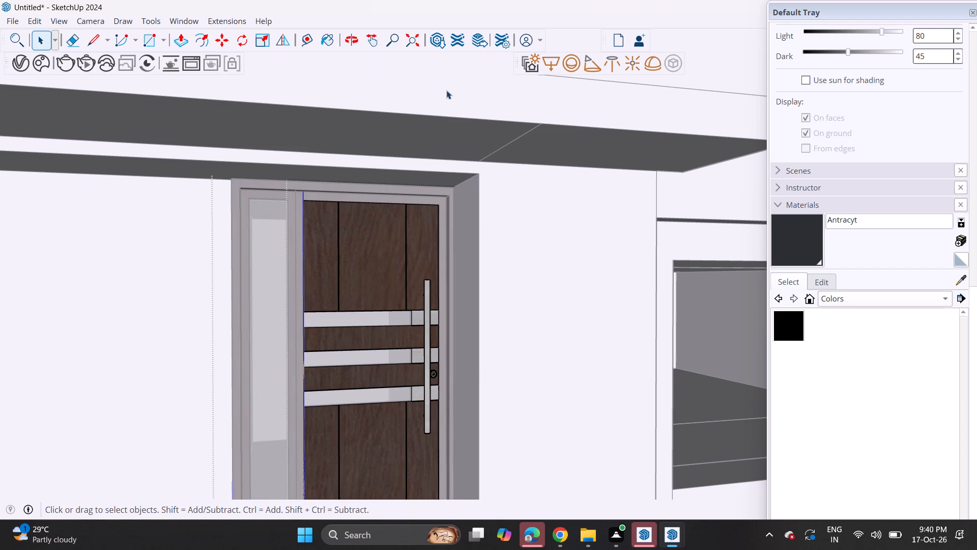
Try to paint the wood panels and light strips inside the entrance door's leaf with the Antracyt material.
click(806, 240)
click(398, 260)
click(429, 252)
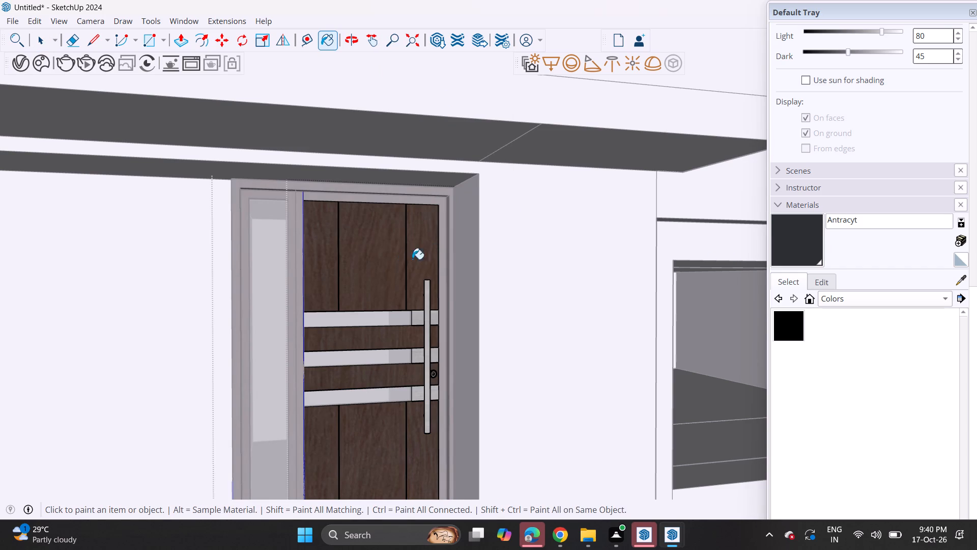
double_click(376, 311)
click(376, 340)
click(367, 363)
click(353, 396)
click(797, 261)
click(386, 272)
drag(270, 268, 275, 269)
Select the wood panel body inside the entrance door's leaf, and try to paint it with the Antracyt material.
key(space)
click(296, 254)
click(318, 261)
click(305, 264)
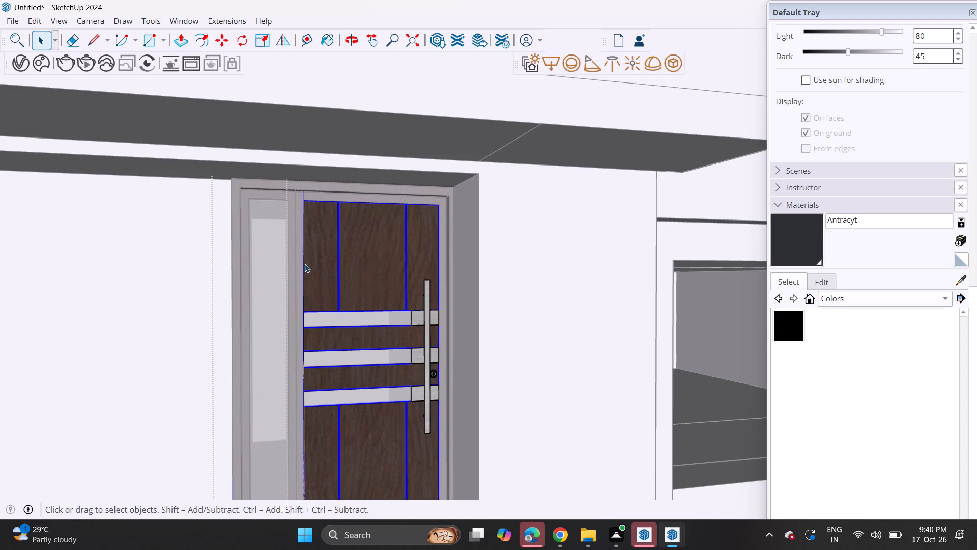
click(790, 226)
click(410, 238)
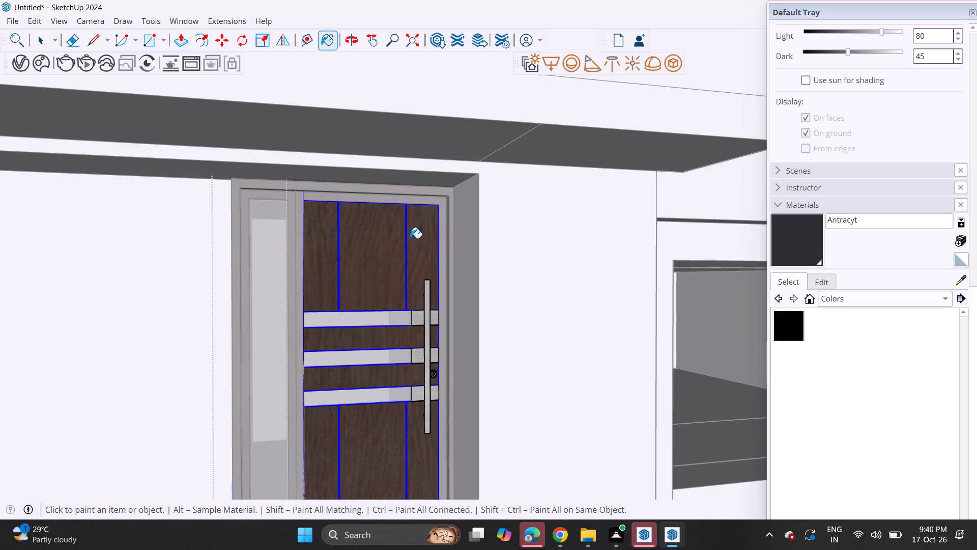
Leave all nested editing levels of the entrance door and return to the whole villa model.
scroll(328, 229, down, 17)
key(space)
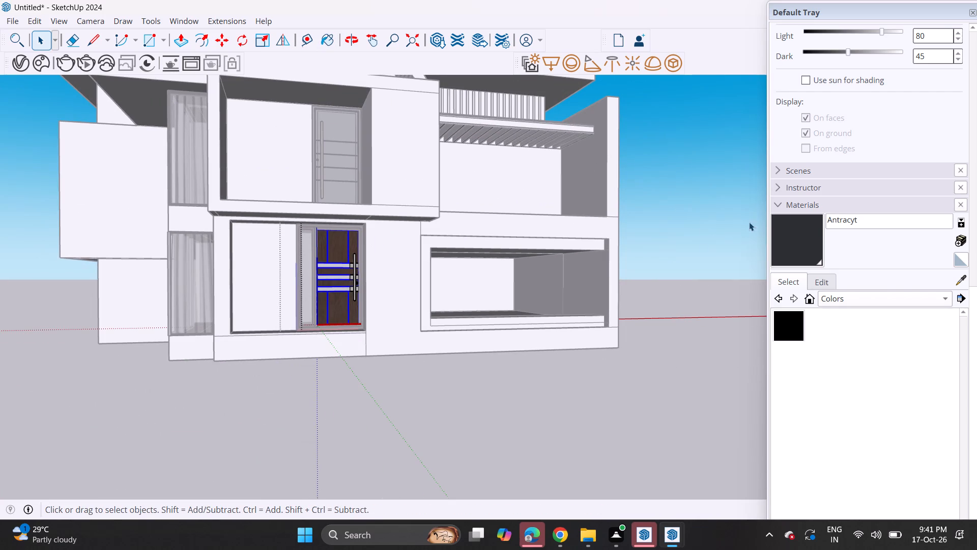
click(692, 231)
middle_drag(557, 246, 480, 268)
middle_drag(298, 225, 391, 229)
scroll(390, 219, down, 2)
middle_drag(390, 219, 489, 250)
middle_drag(463, 254, 399, 250)
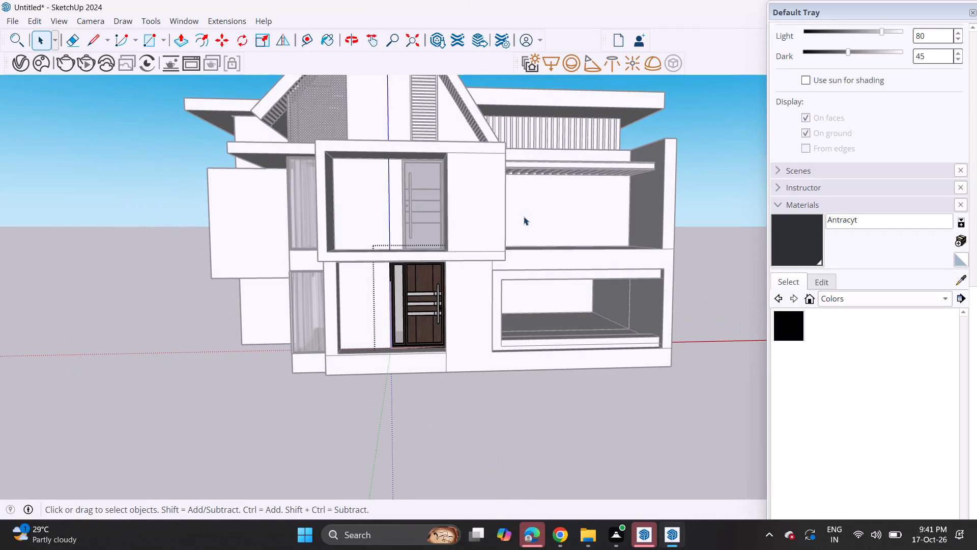
key(space)
click(67, 266)
click(57, 291)
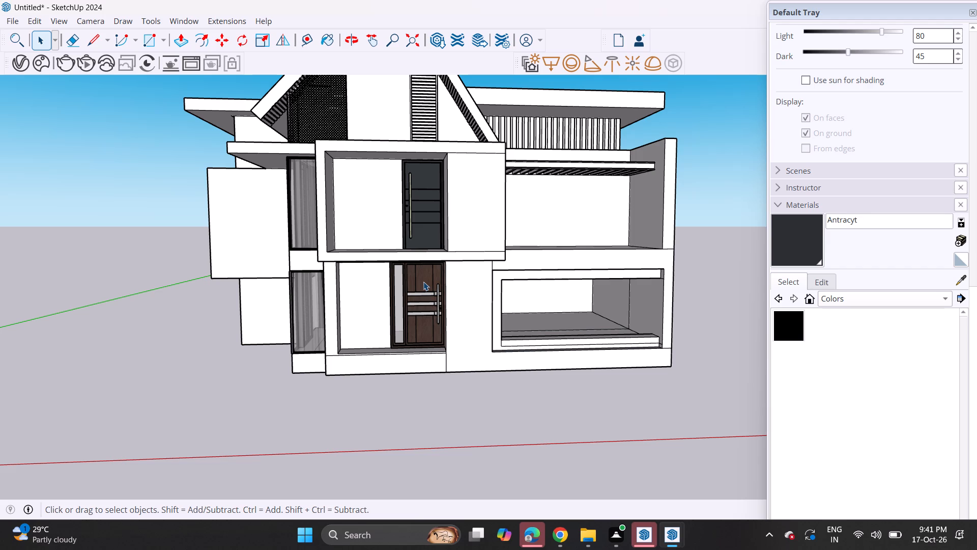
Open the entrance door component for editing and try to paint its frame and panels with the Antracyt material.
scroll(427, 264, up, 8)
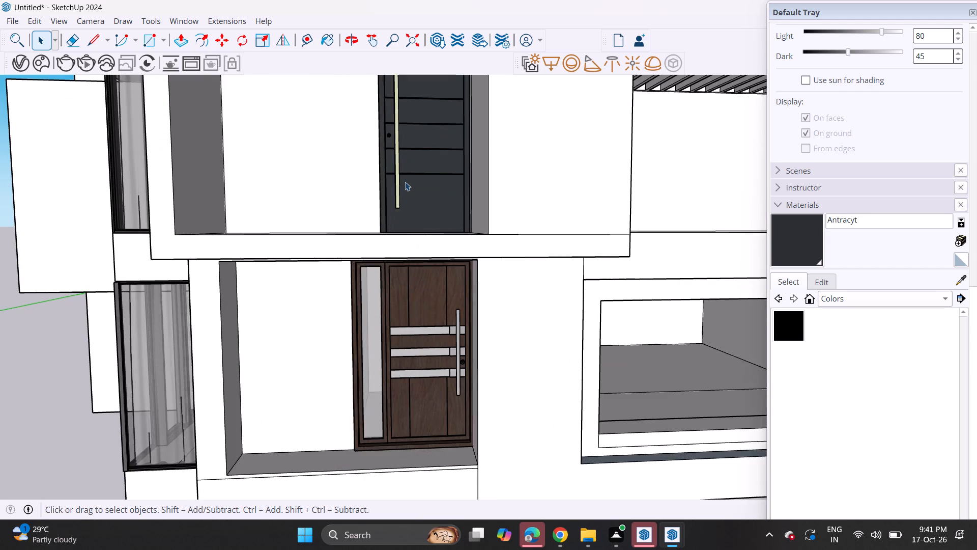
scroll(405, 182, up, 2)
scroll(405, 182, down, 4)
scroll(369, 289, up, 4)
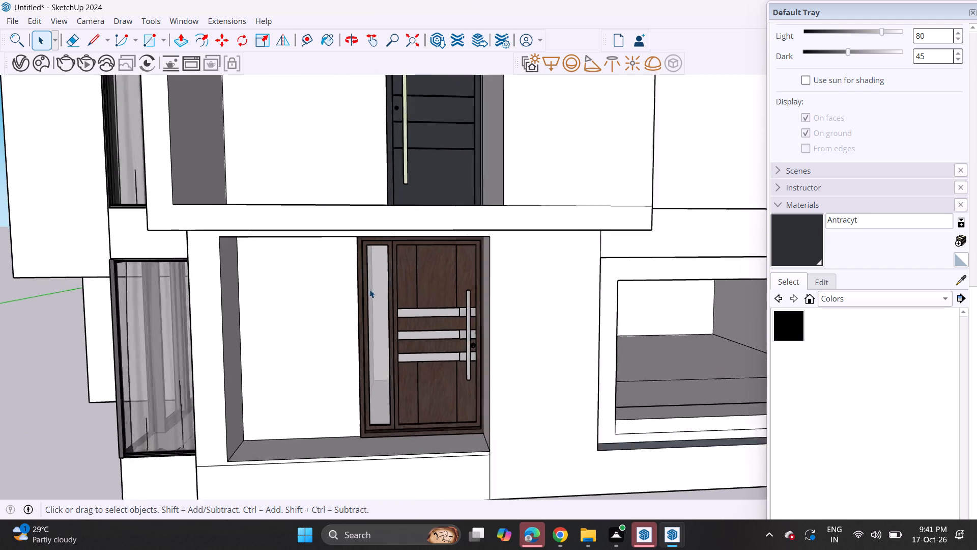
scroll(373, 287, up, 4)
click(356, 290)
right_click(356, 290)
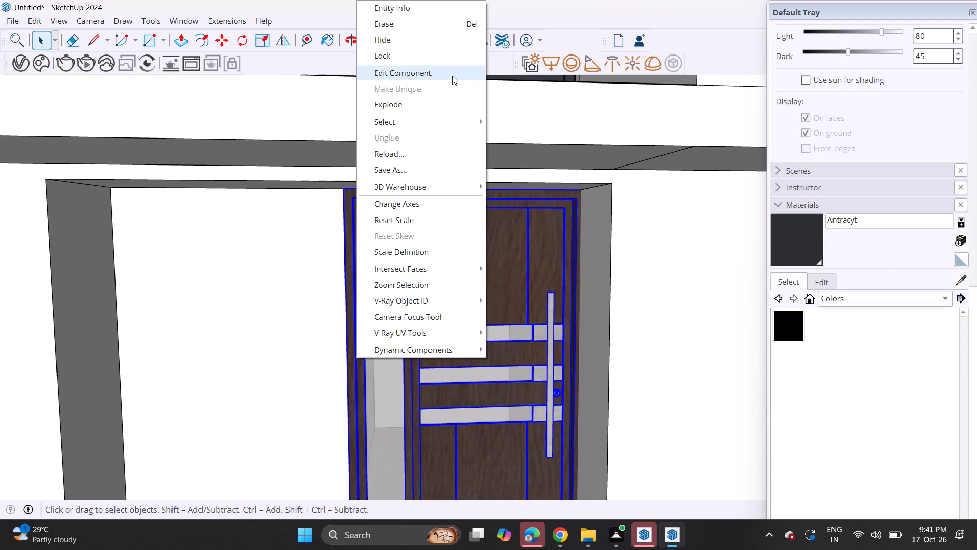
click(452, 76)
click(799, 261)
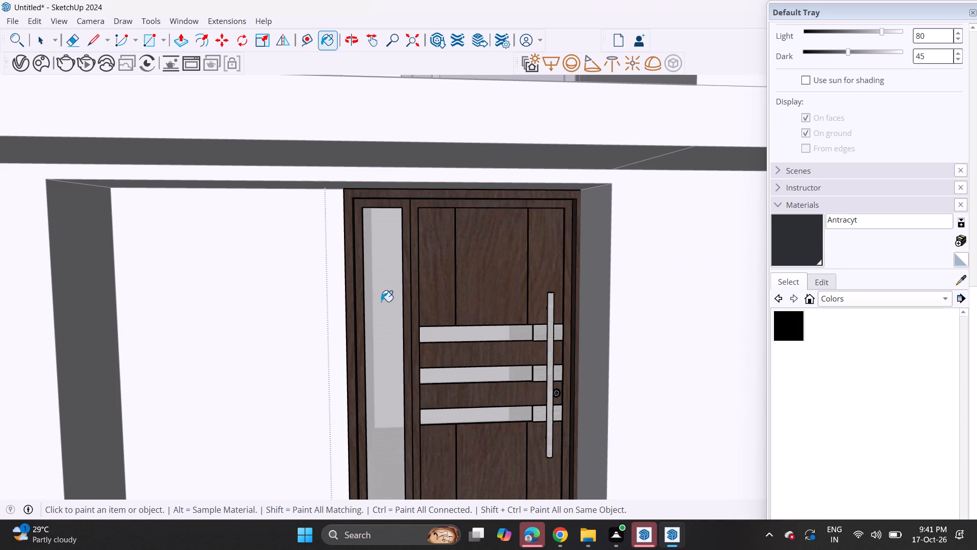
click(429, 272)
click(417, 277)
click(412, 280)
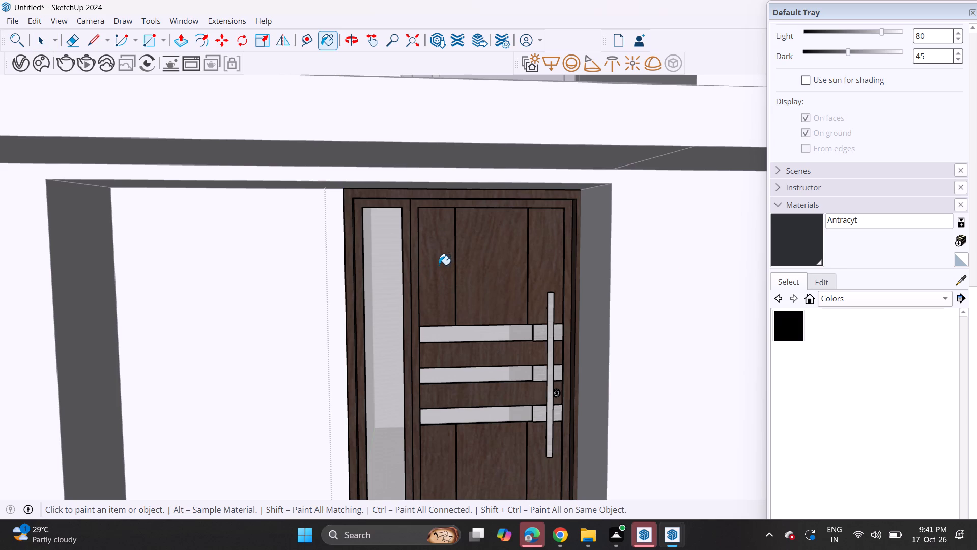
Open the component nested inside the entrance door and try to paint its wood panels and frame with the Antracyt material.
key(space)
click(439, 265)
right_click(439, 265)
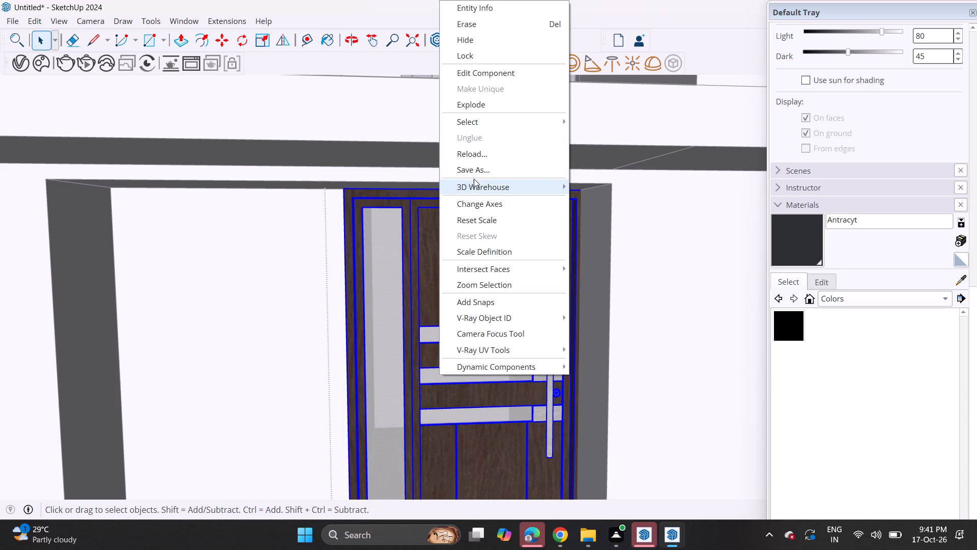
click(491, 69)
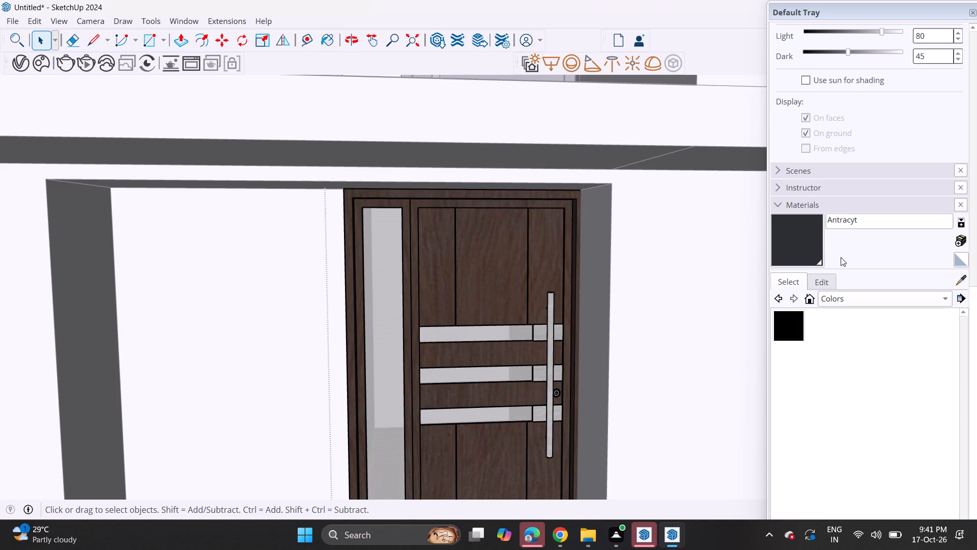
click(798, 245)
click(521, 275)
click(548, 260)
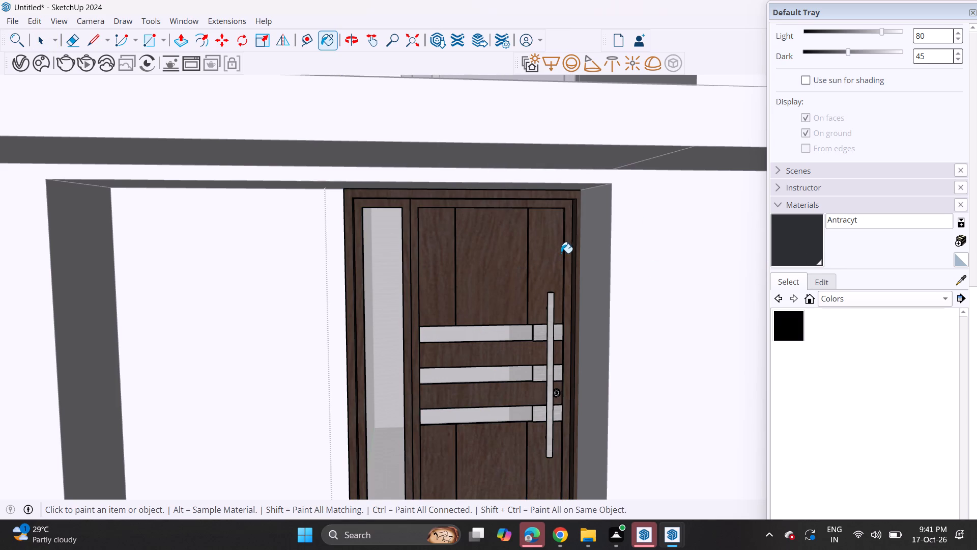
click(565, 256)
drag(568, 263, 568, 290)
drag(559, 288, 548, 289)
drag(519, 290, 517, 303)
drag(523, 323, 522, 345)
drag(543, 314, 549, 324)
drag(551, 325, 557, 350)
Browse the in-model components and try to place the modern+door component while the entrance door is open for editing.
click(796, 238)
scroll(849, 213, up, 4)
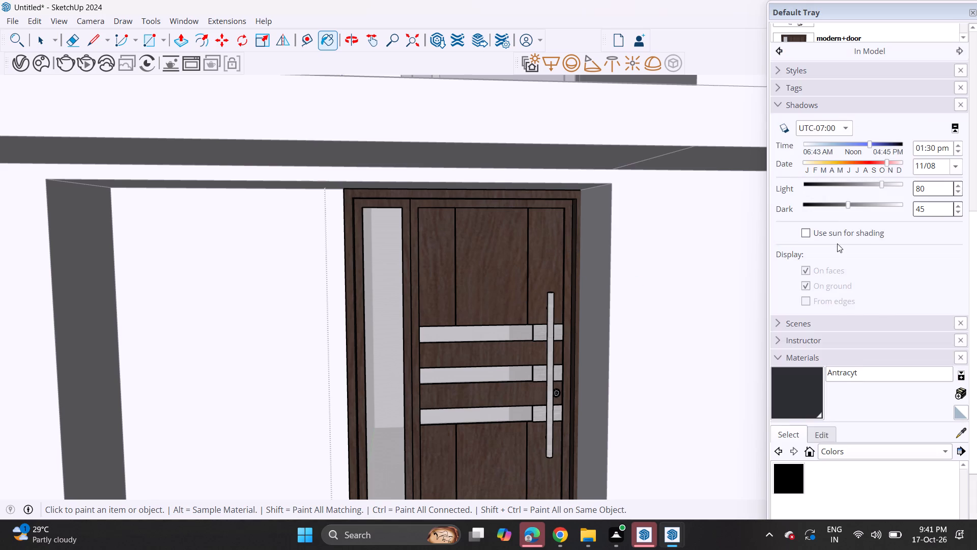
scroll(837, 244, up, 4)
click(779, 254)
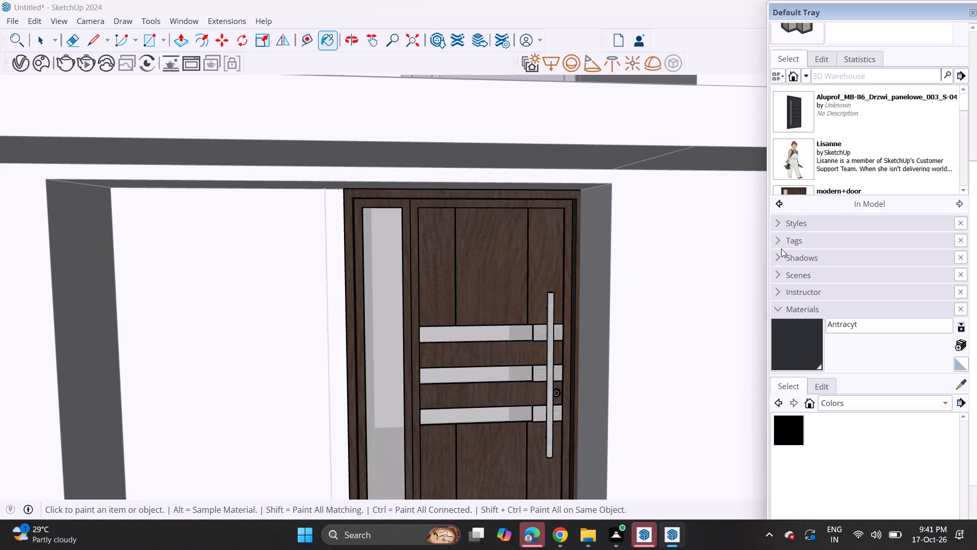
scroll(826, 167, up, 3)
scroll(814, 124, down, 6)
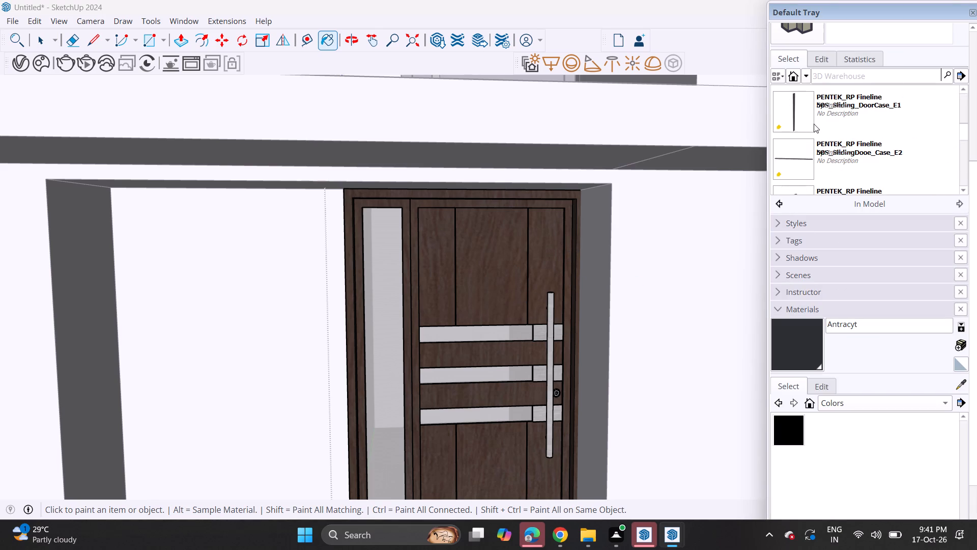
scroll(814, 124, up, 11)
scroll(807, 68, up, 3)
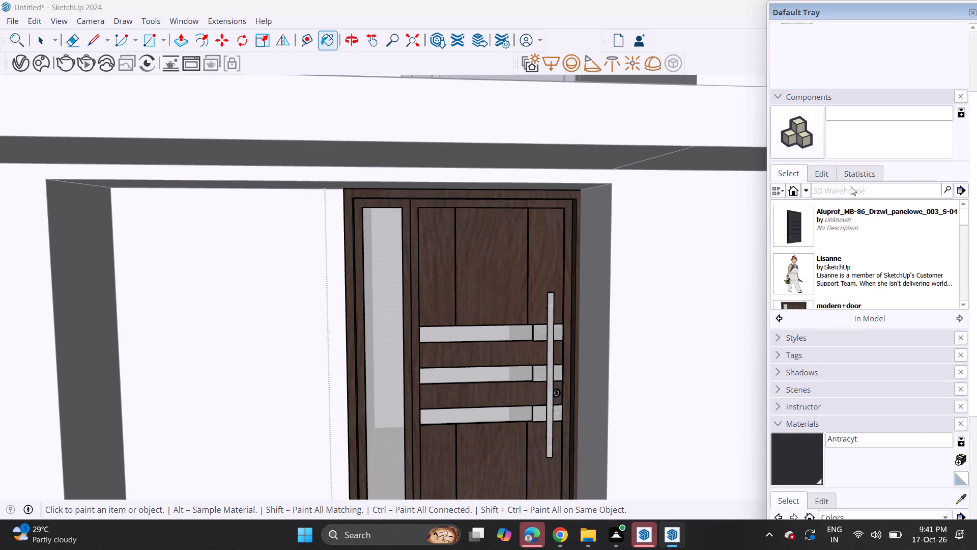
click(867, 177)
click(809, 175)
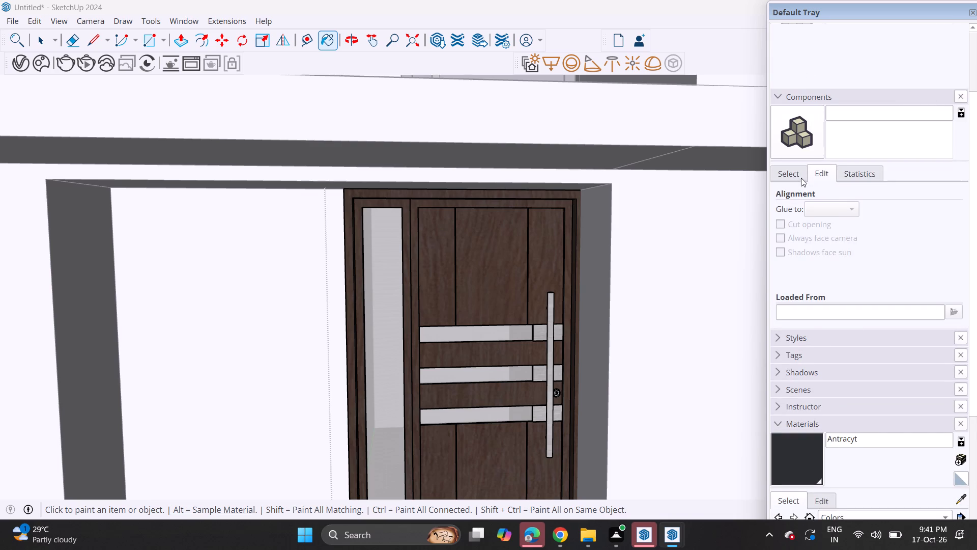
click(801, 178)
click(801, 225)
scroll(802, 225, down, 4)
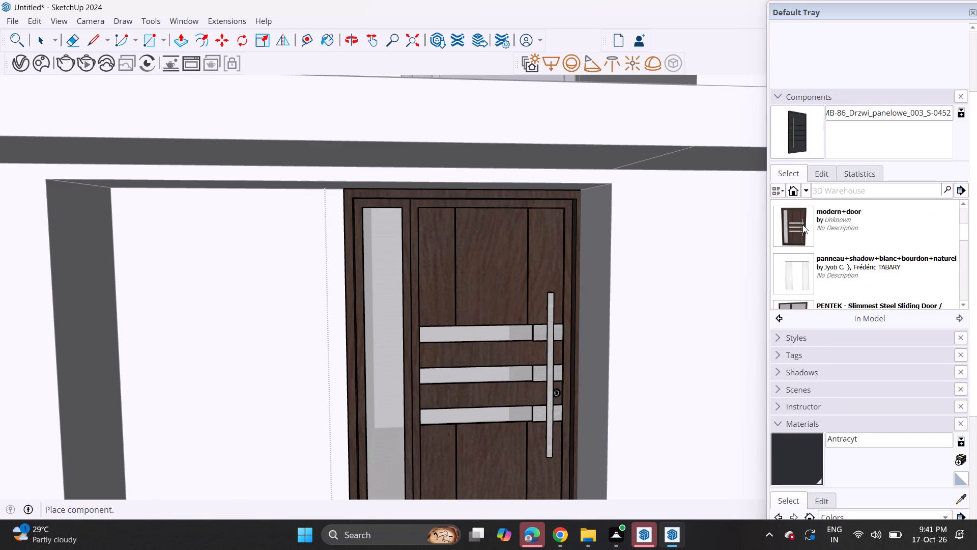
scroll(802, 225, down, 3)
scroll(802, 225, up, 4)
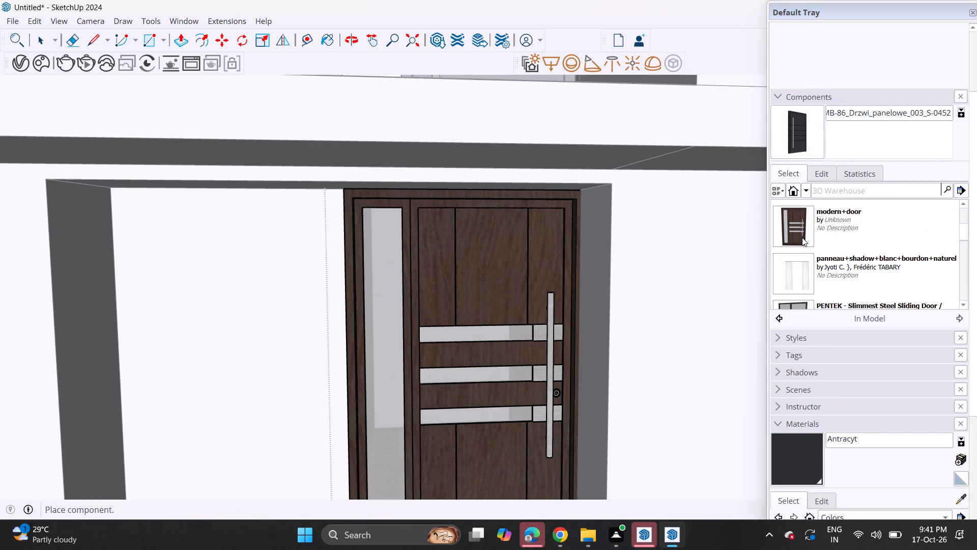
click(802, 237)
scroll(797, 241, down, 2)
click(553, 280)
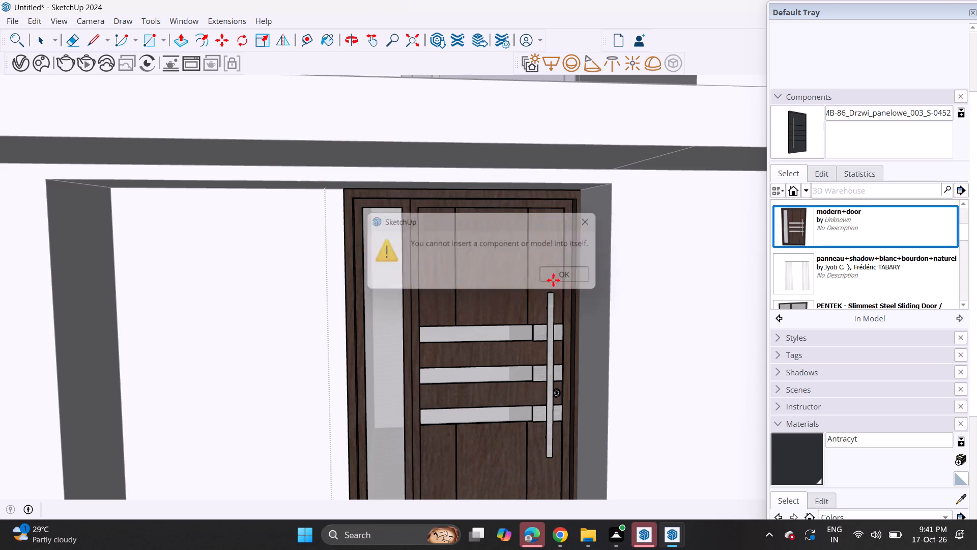
Sample the wood material Material12 from the entrance door's upper panel.
scroll(808, 237, down, 5)
scroll(807, 300, down, 3)
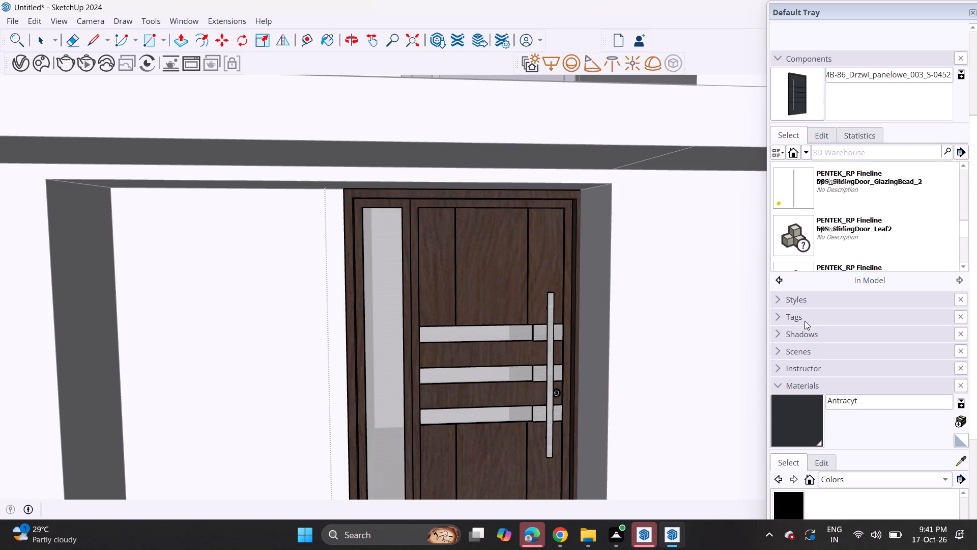
scroll(780, 352, down, 4)
scroll(825, 365, up, 3)
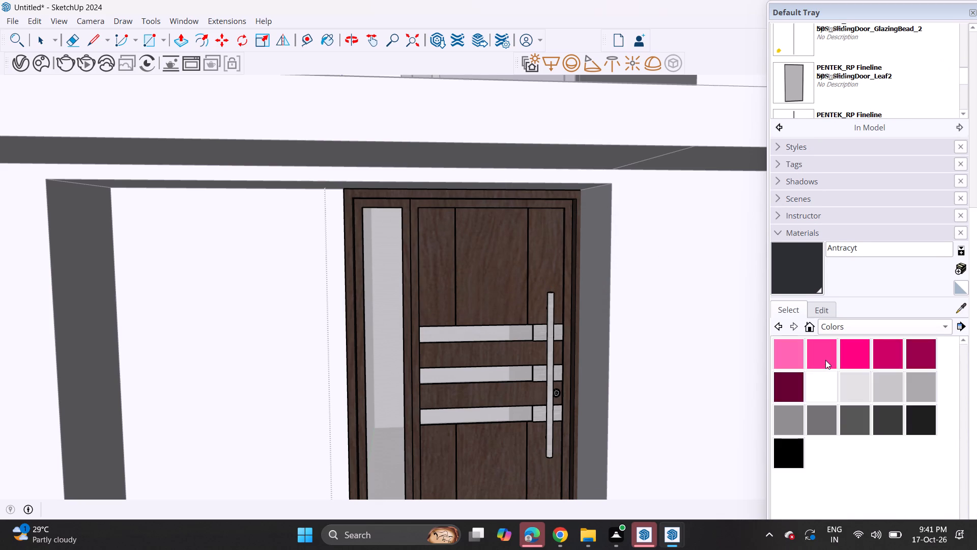
scroll(825, 359, up, 1)
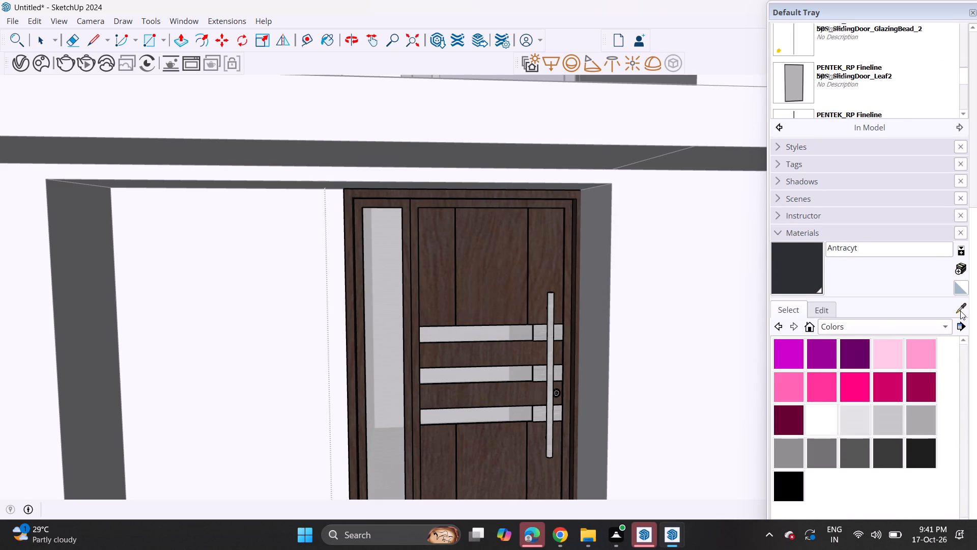
click(960, 311)
click(519, 274)
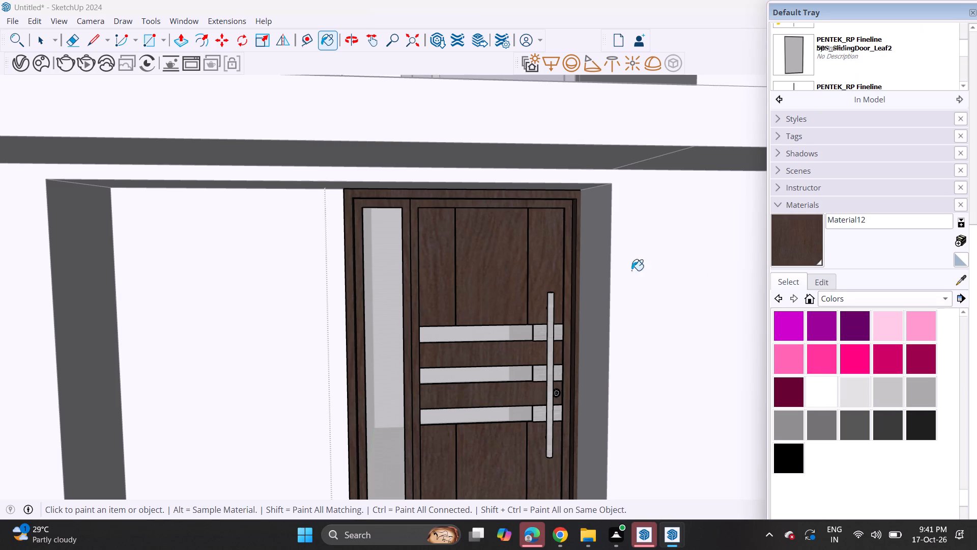
Try to paint the wall beside the entrance door with the sampled wood, and leave the door component's editing.
click(283, 281)
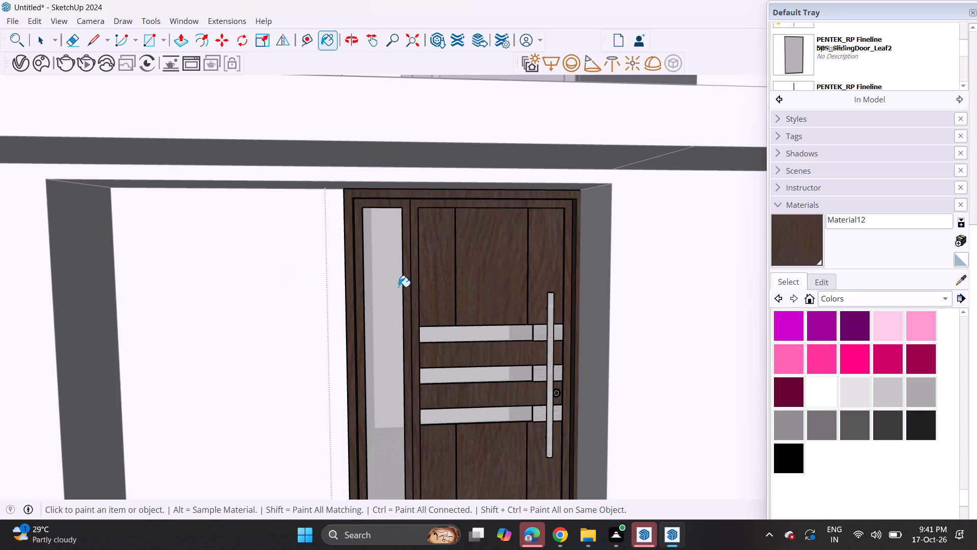
scroll(393, 284, down, 13)
key(space)
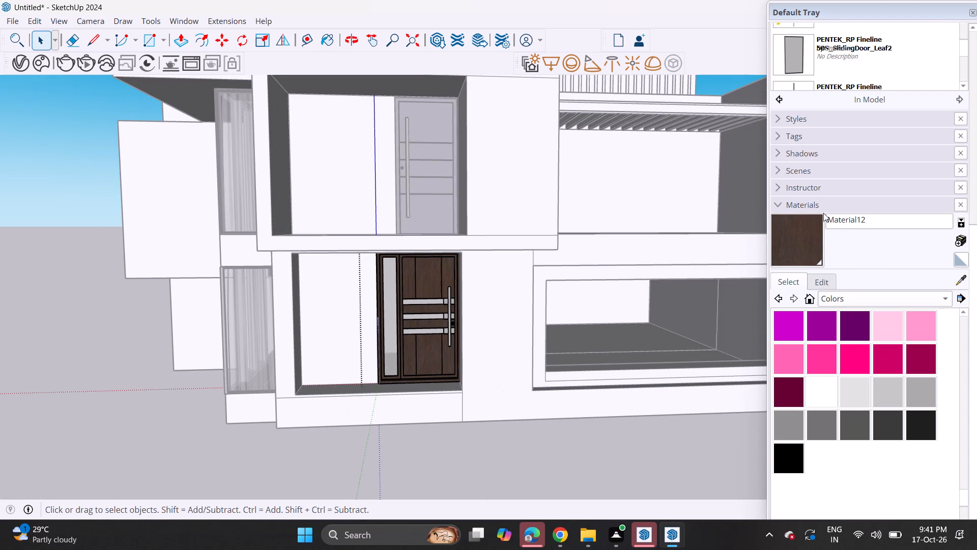
click(794, 237)
click(349, 312)
key(space)
click(200, 295)
click(97, 327)
Paint the walls beside the entrance and balcony doors, the balcony recess's side wall and both recess ceilings with Material12.
drag(800, 240, 798, 250)
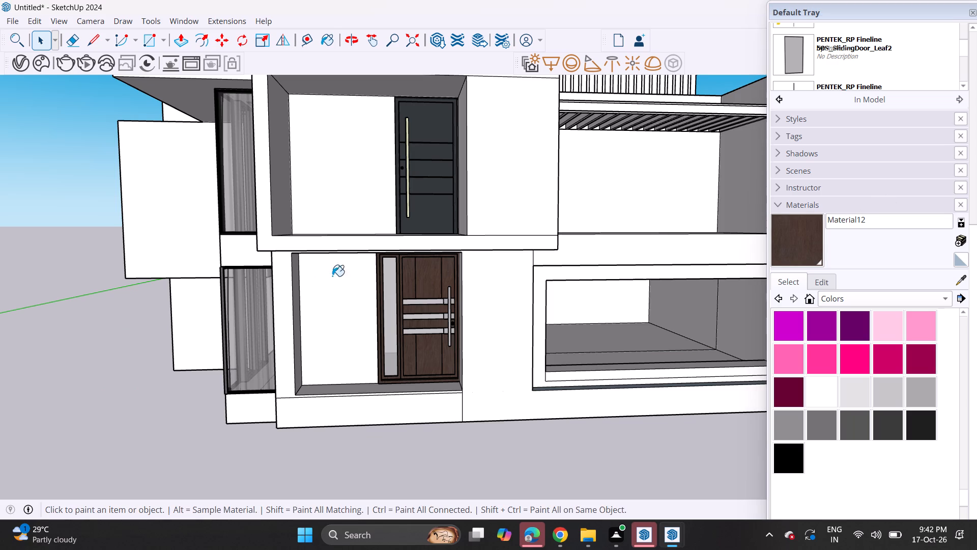
click(328, 291)
click(336, 204)
click(280, 170)
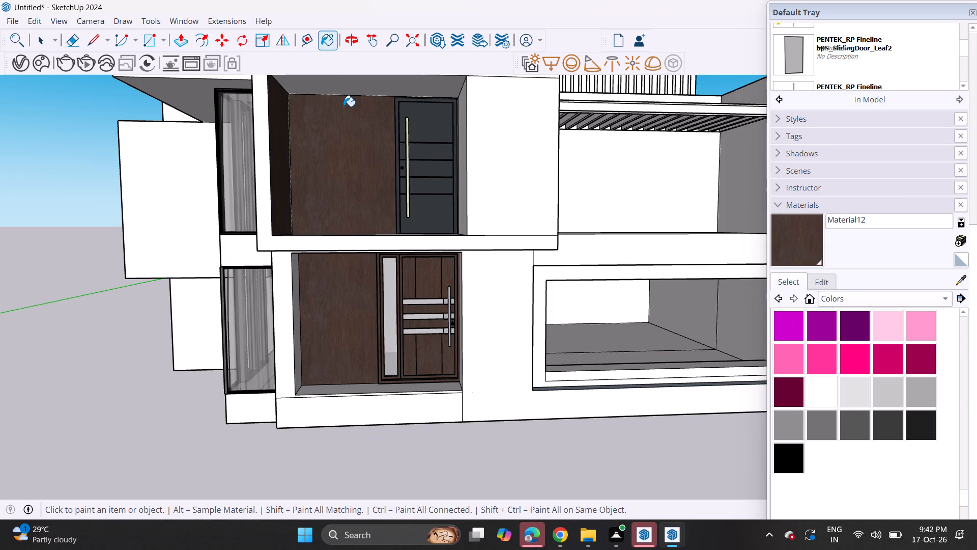
click(355, 91)
middle_drag(332, 278, 320, 150)
click(336, 207)
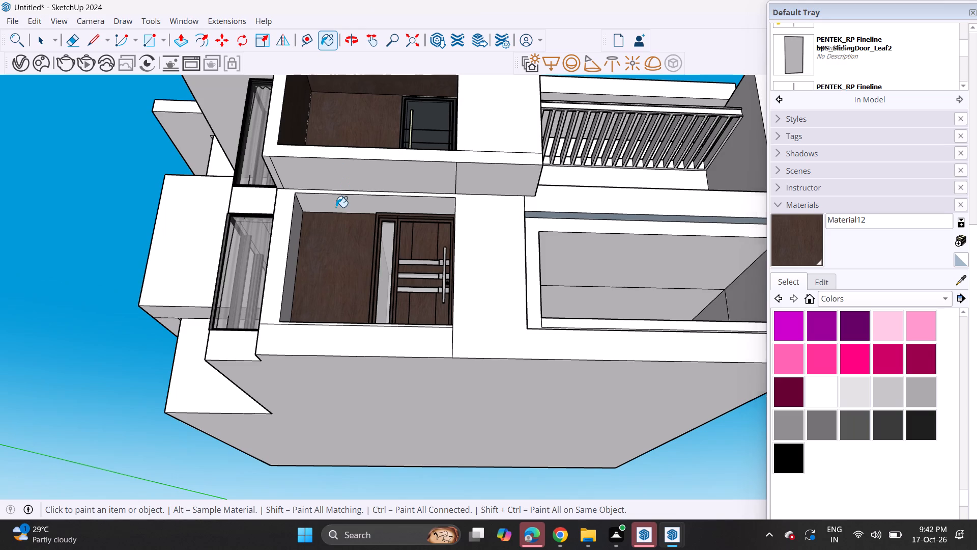
Darken the color of the wood material Material12 using the Color Wheel picker's brightness.
middle_drag(344, 202, 369, 289)
scroll(367, 281, up, 1)
click(824, 282)
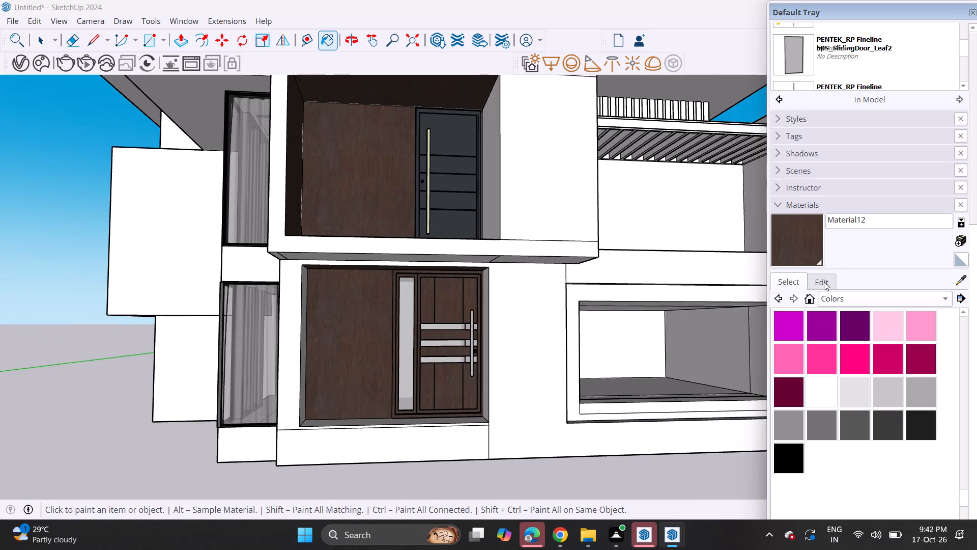
click(841, 381)
click(841, 387)
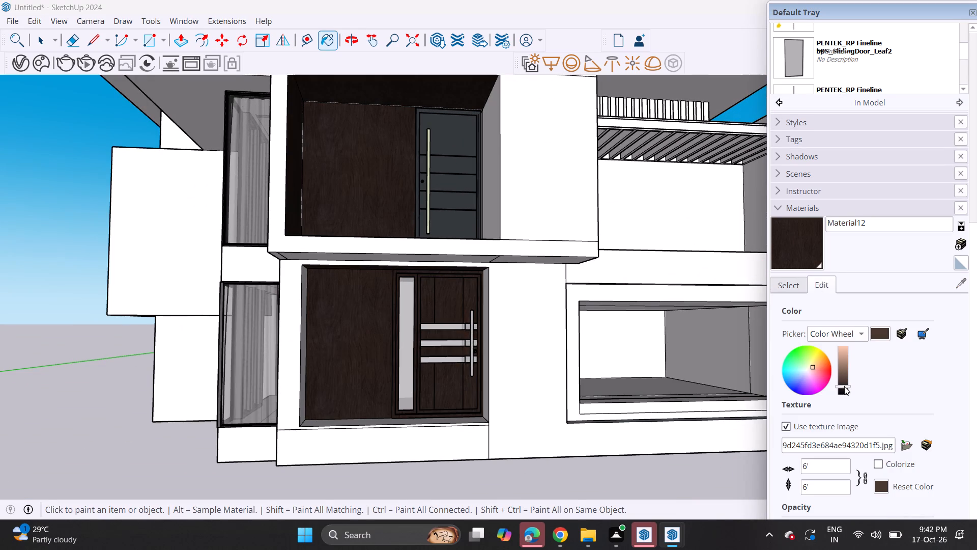
Examine the wood finish on the balcony recess walls up close and across the front elevation.
middle_drag(401, 198, 382, 226)
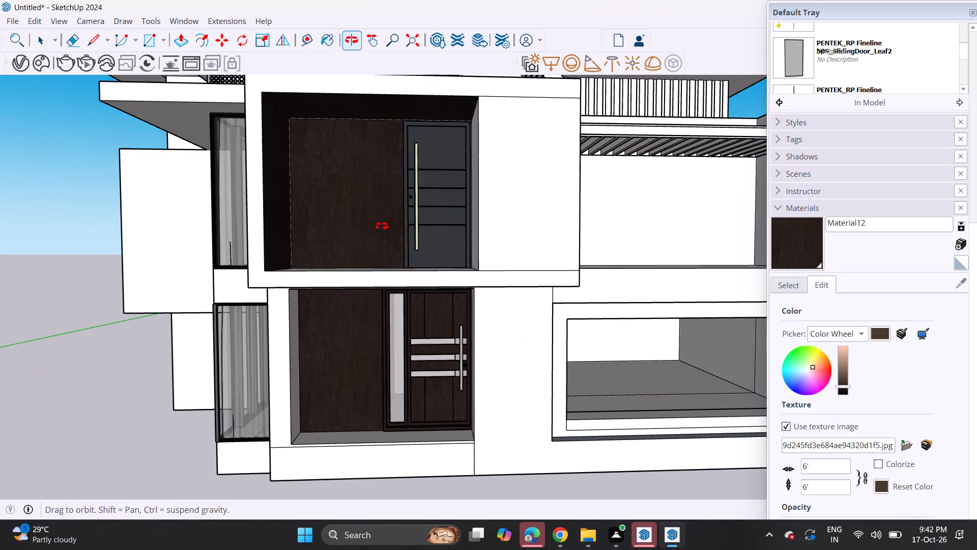
middle_drag(382, 226, 383, 233)
scroll(307, 216, up, 7)
scroll(299, 216, up, 14)
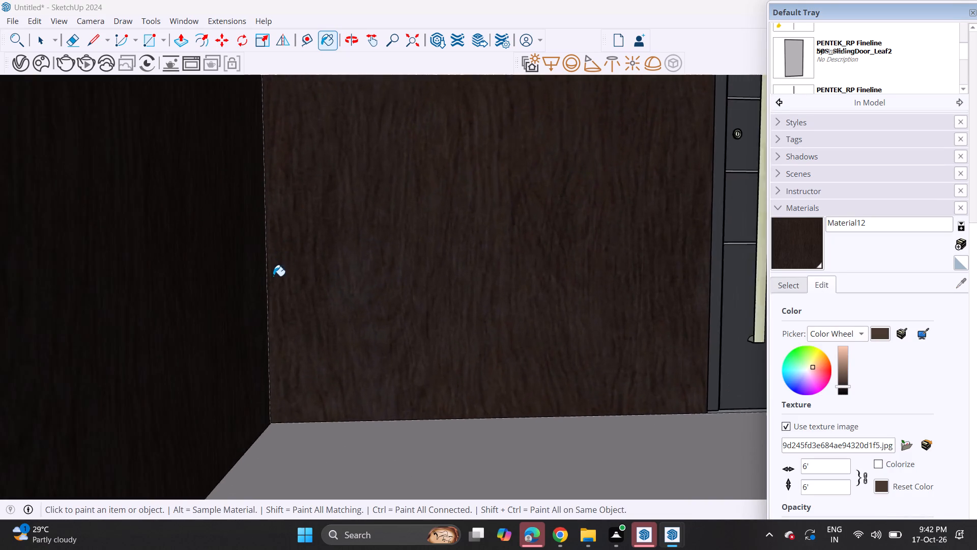
scroll(273, 276, up, 13)
scroll(265, 296, down, 17)
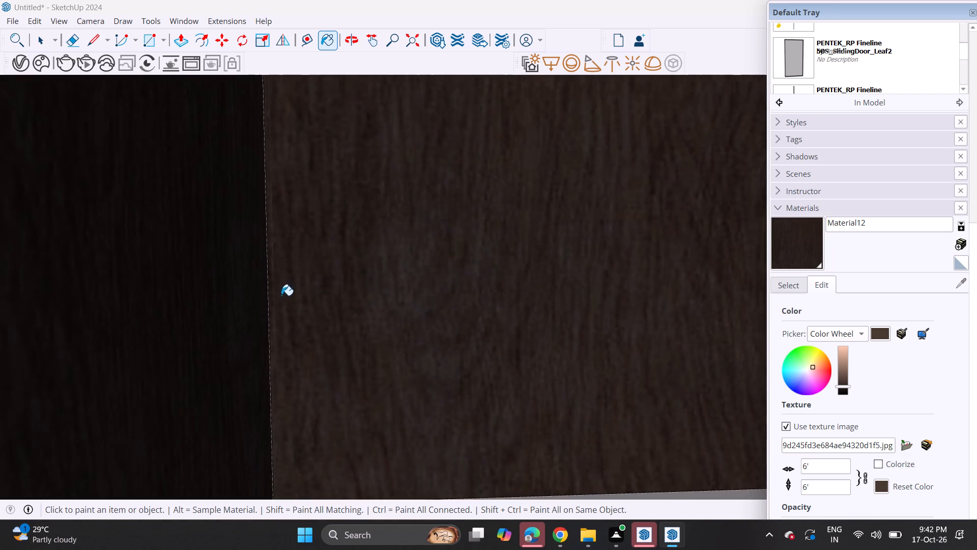
scroll(281, 295, down, 20)
scroll(281, 295, down, 20)
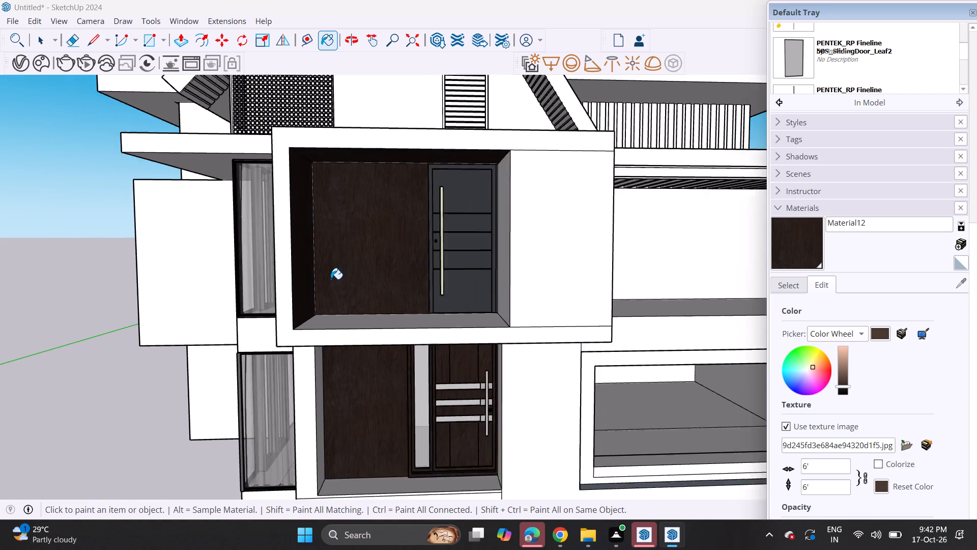
Pull the wood-finished wall beside the balcony door slightly forward with Push/Pull.
scroll(331, 279, down, 1)
key(p)
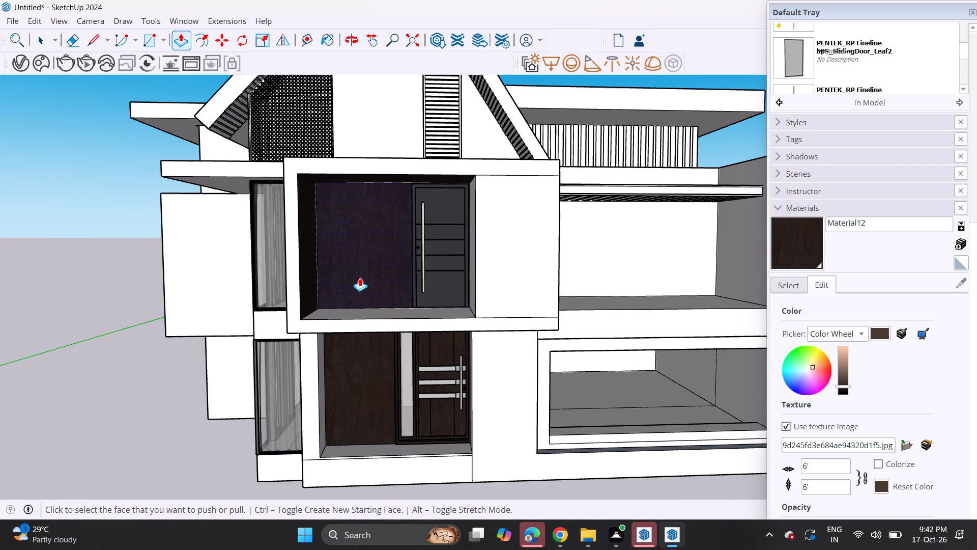
click(359, 278)
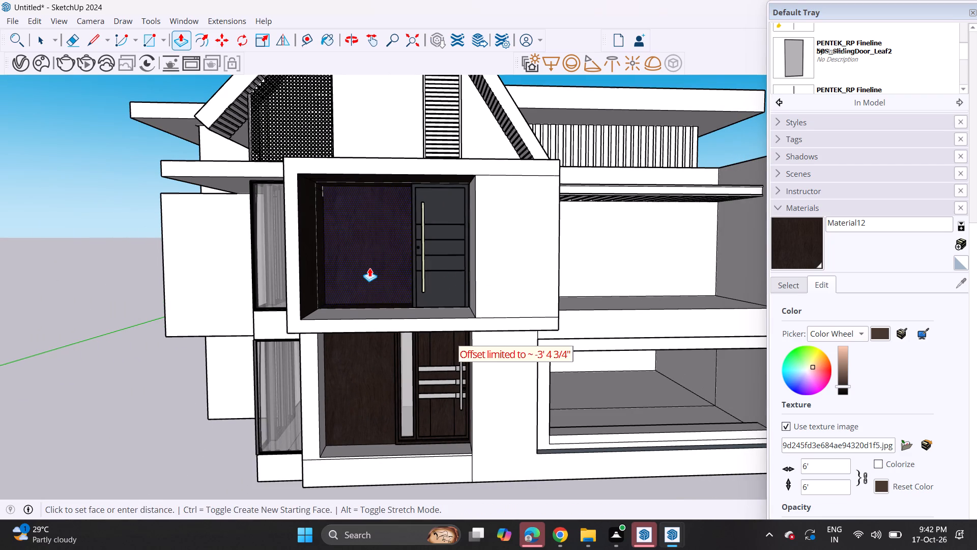
scroll(349, 272, up, 1)
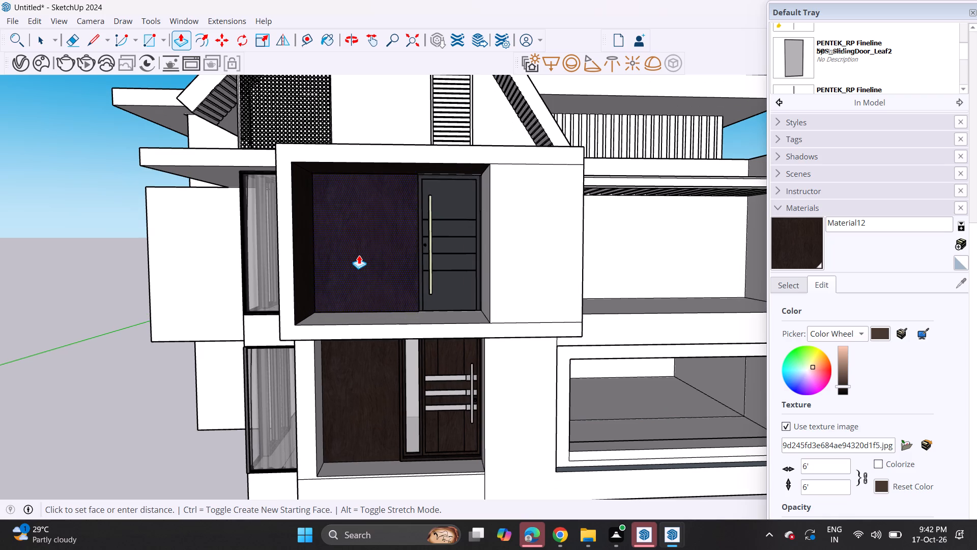
click(353, 258)
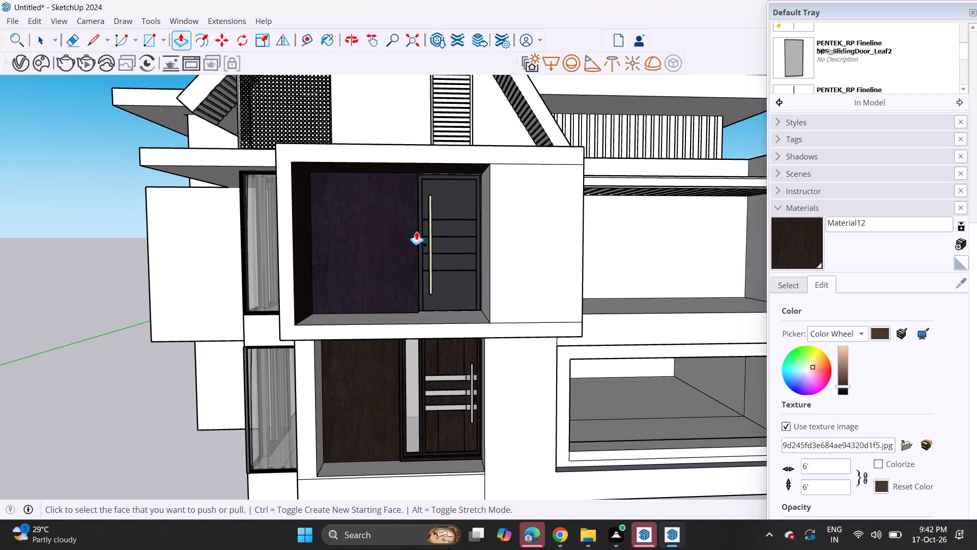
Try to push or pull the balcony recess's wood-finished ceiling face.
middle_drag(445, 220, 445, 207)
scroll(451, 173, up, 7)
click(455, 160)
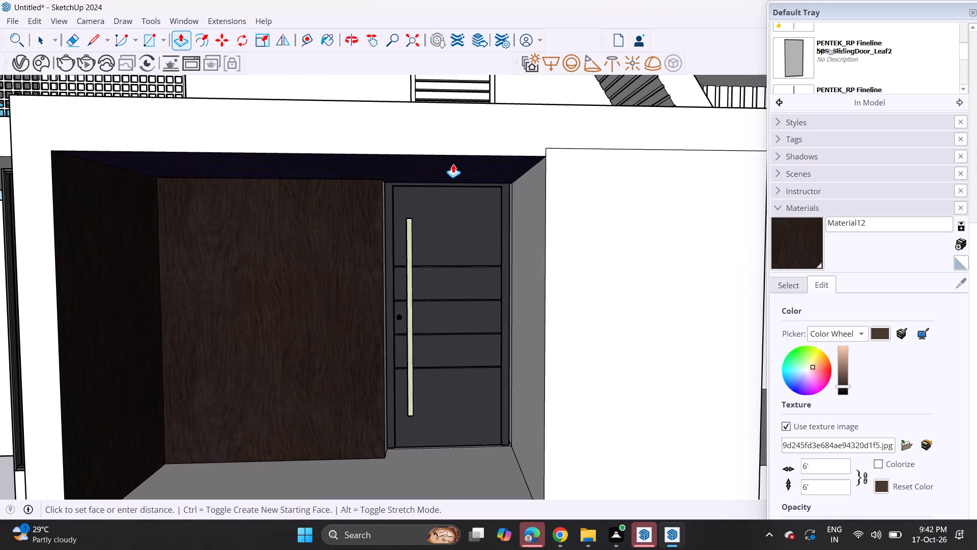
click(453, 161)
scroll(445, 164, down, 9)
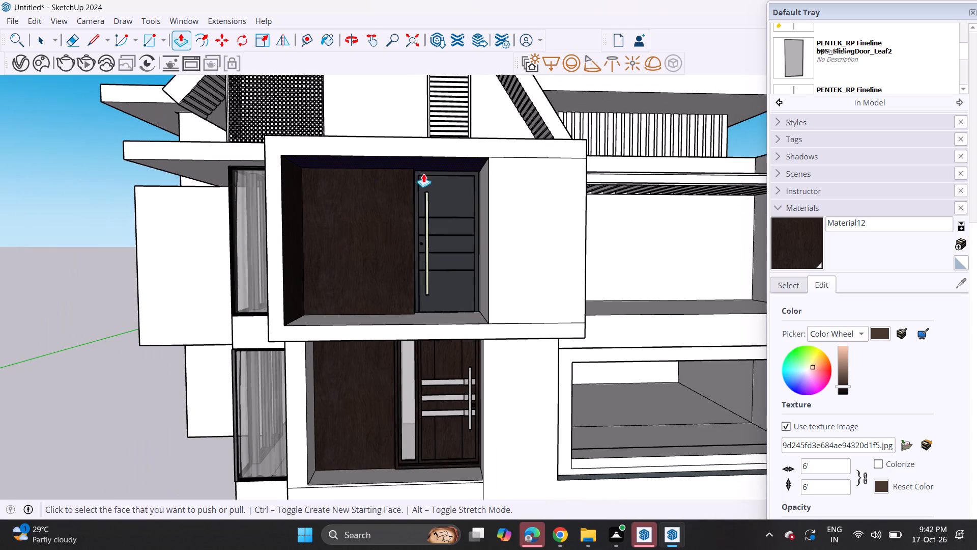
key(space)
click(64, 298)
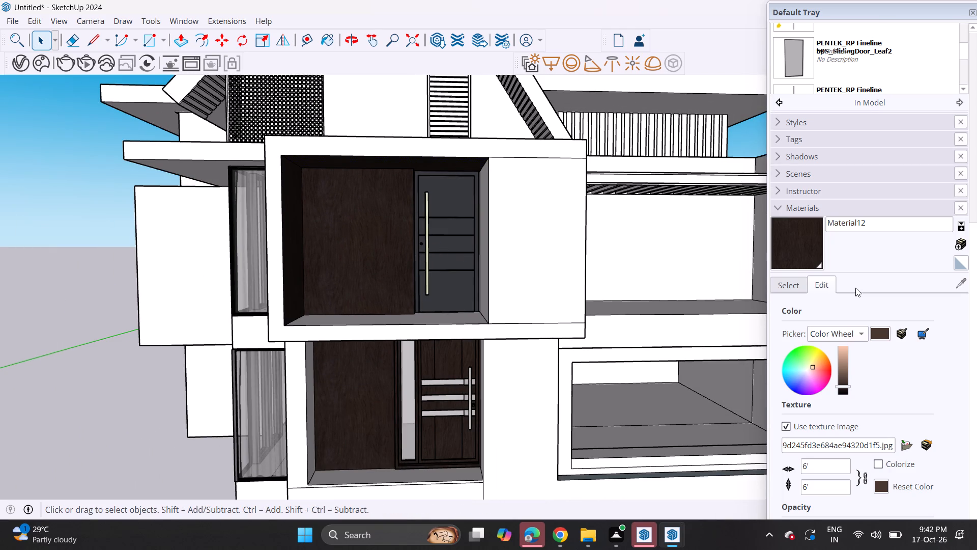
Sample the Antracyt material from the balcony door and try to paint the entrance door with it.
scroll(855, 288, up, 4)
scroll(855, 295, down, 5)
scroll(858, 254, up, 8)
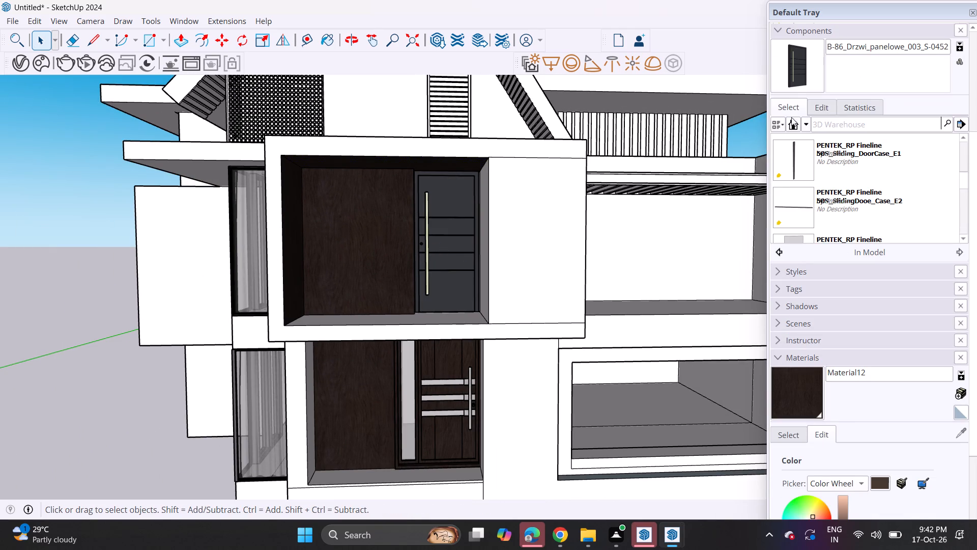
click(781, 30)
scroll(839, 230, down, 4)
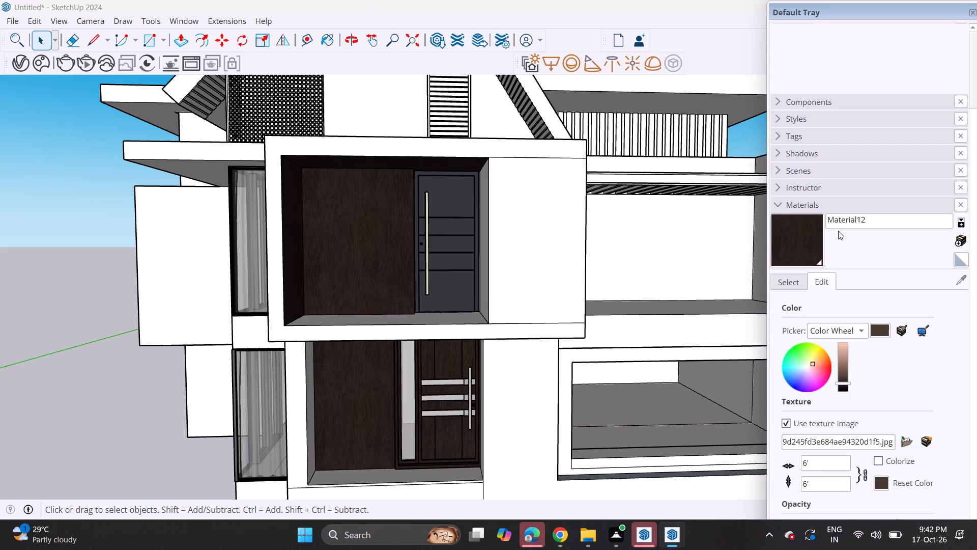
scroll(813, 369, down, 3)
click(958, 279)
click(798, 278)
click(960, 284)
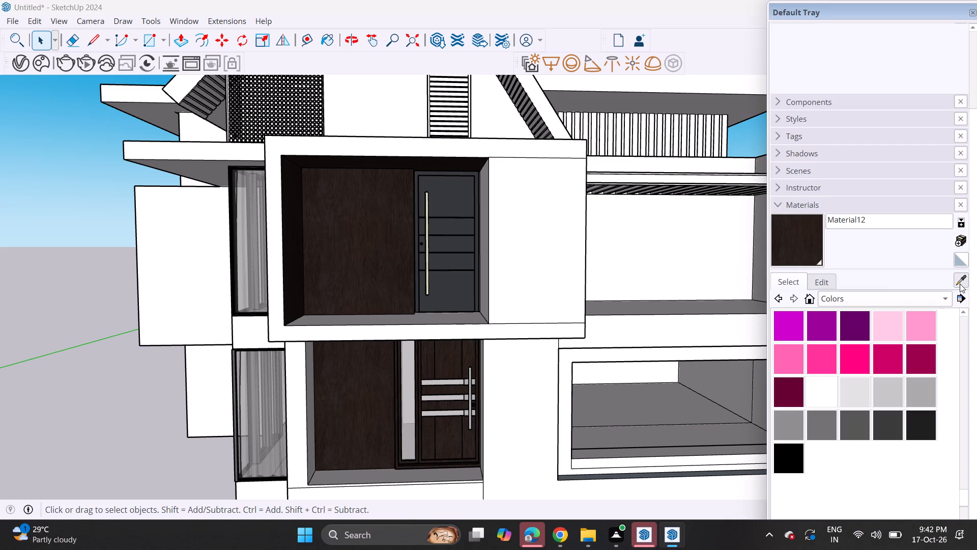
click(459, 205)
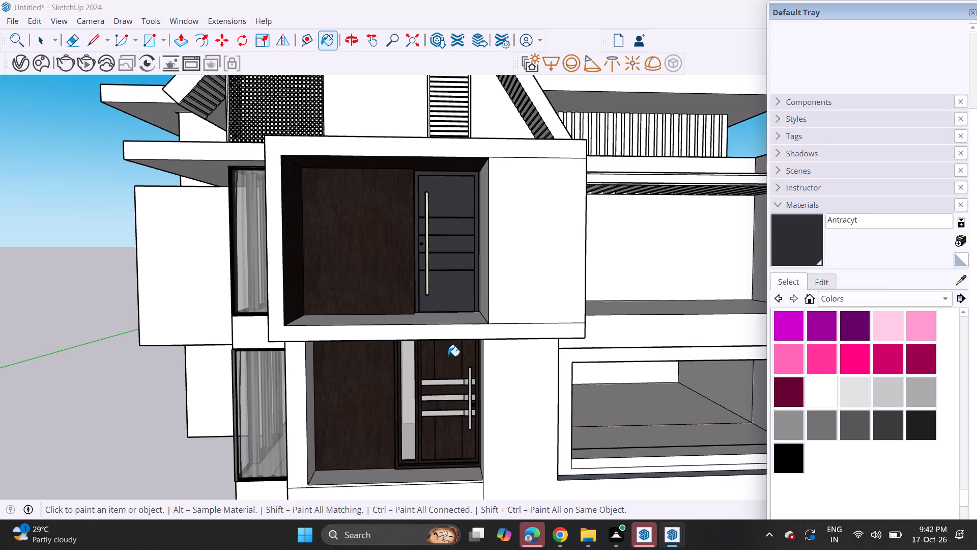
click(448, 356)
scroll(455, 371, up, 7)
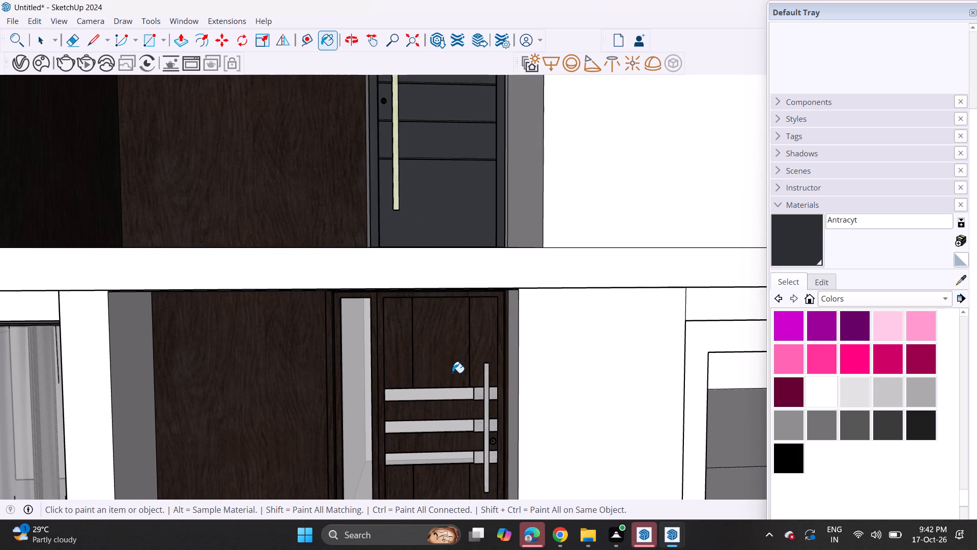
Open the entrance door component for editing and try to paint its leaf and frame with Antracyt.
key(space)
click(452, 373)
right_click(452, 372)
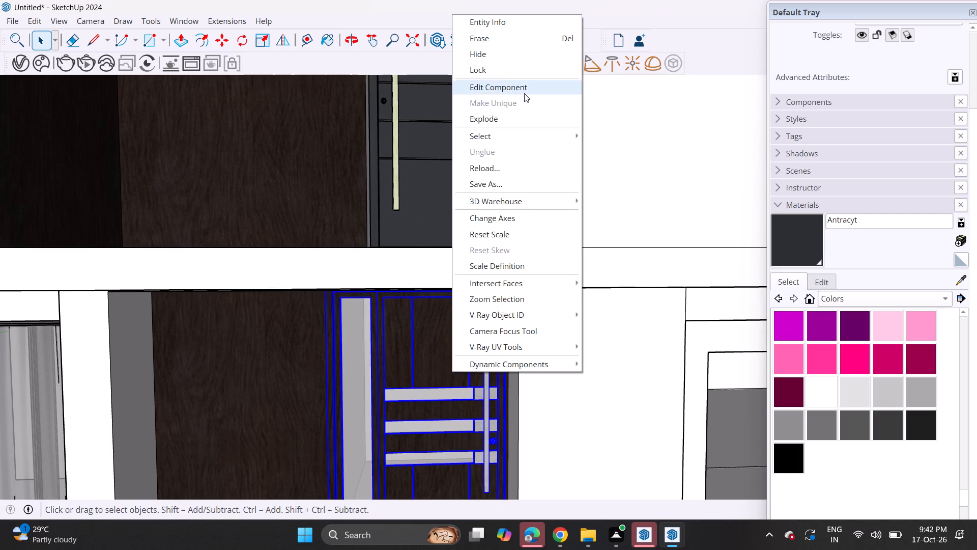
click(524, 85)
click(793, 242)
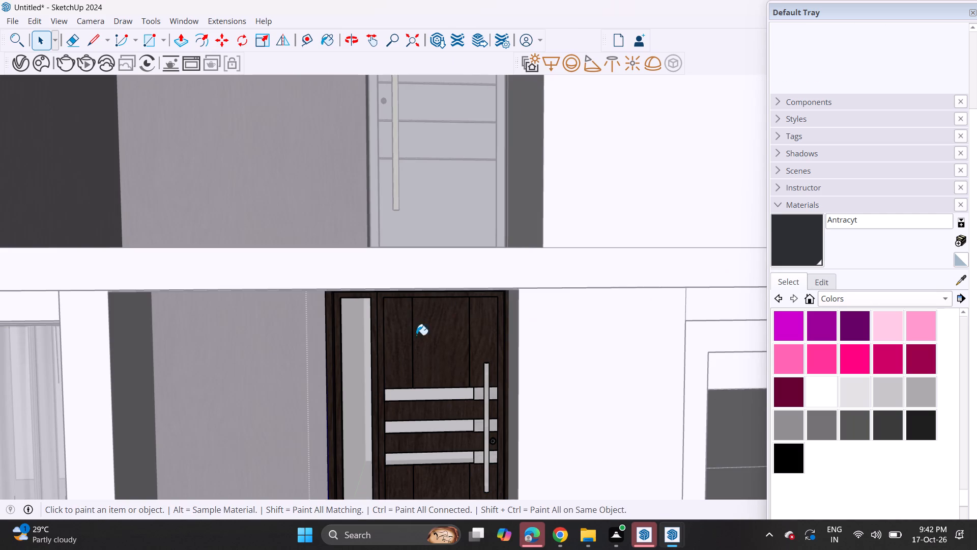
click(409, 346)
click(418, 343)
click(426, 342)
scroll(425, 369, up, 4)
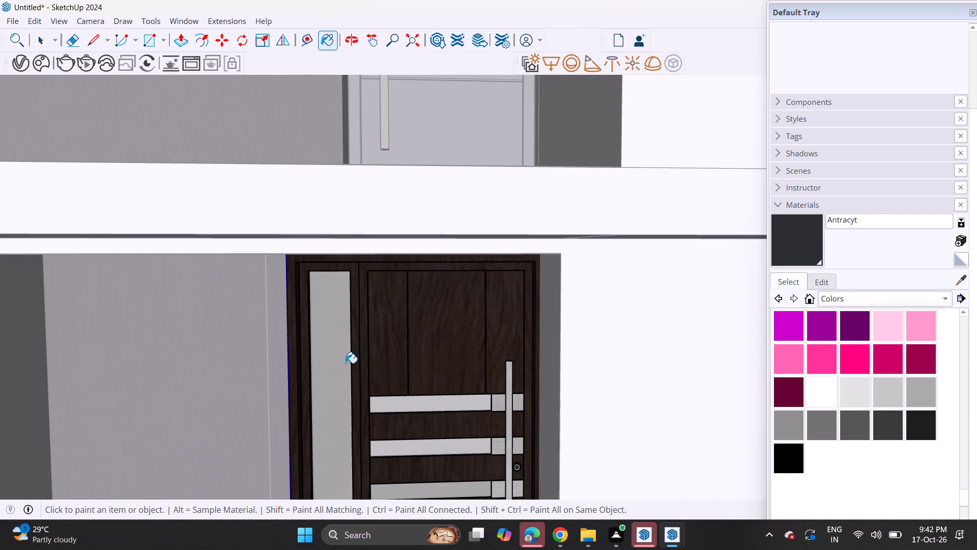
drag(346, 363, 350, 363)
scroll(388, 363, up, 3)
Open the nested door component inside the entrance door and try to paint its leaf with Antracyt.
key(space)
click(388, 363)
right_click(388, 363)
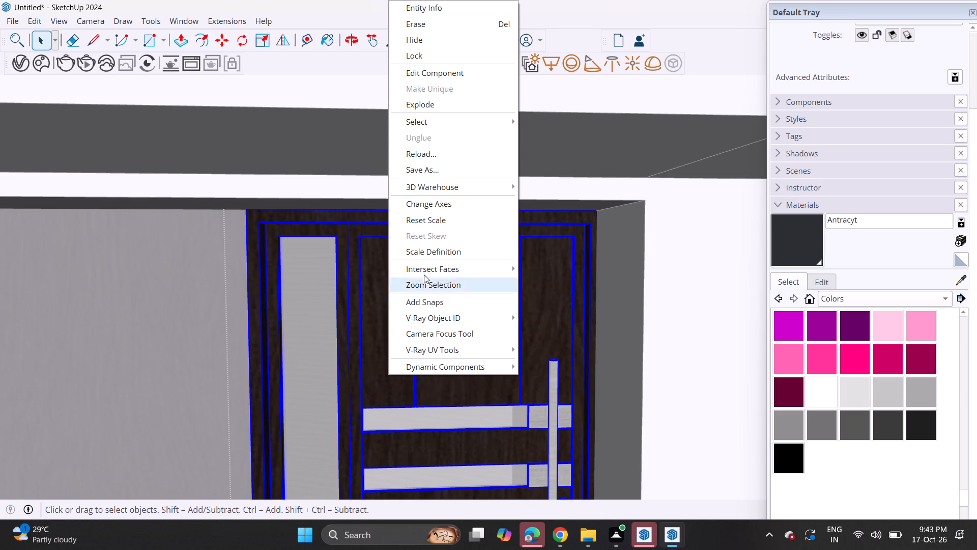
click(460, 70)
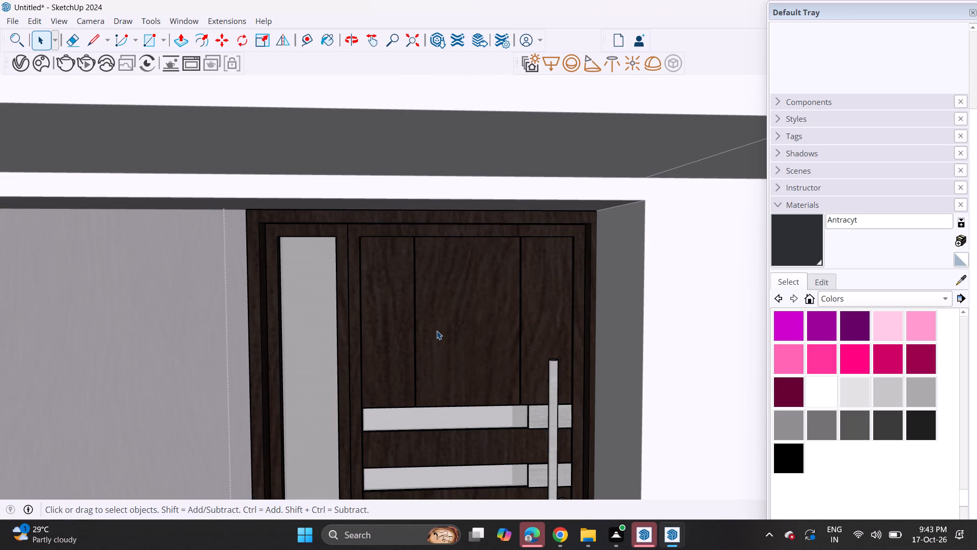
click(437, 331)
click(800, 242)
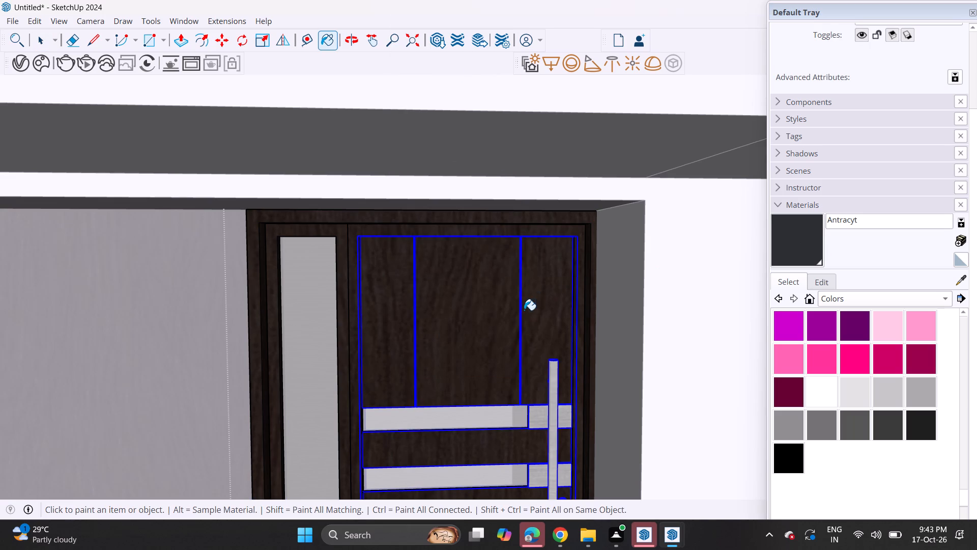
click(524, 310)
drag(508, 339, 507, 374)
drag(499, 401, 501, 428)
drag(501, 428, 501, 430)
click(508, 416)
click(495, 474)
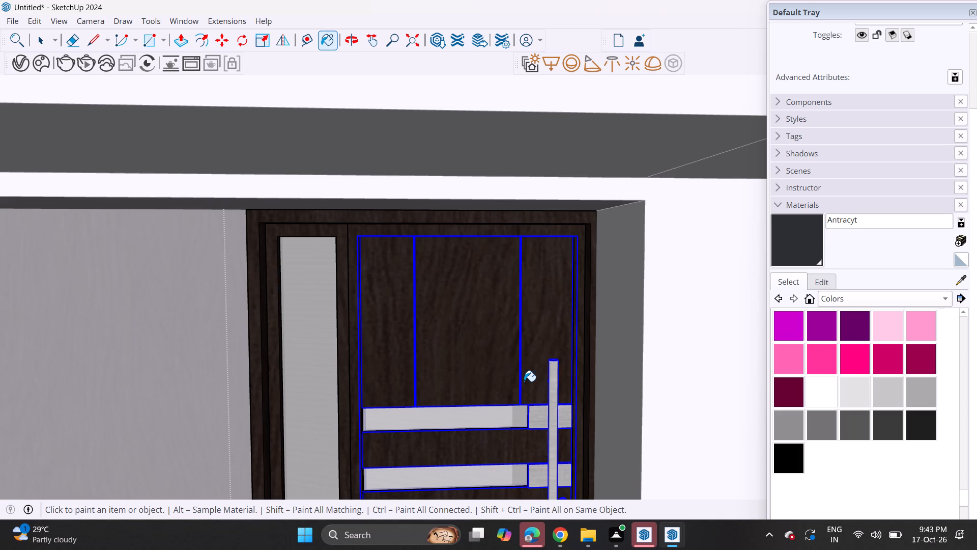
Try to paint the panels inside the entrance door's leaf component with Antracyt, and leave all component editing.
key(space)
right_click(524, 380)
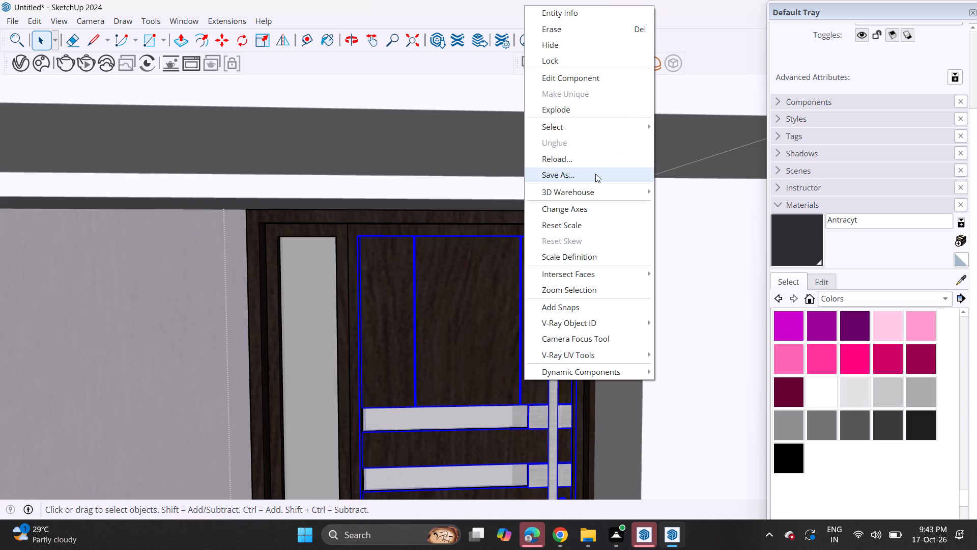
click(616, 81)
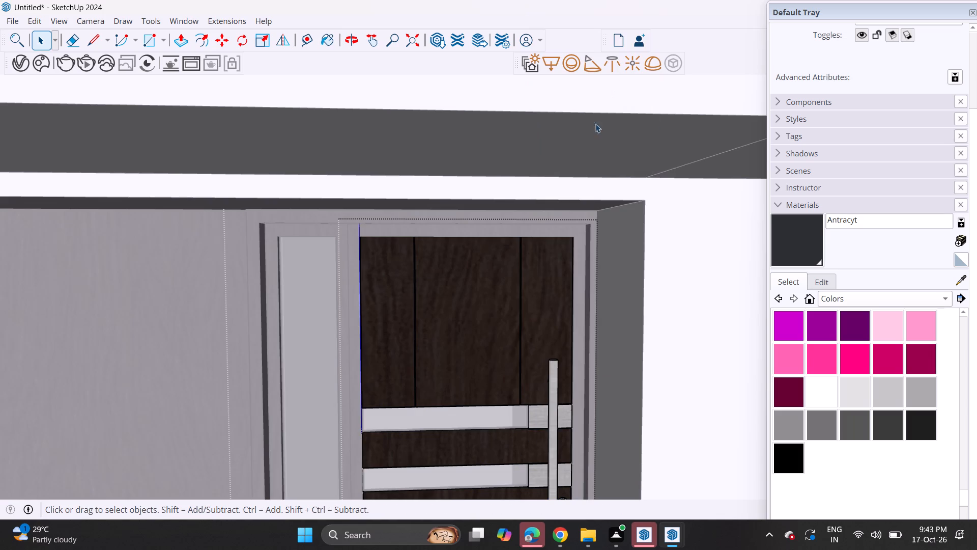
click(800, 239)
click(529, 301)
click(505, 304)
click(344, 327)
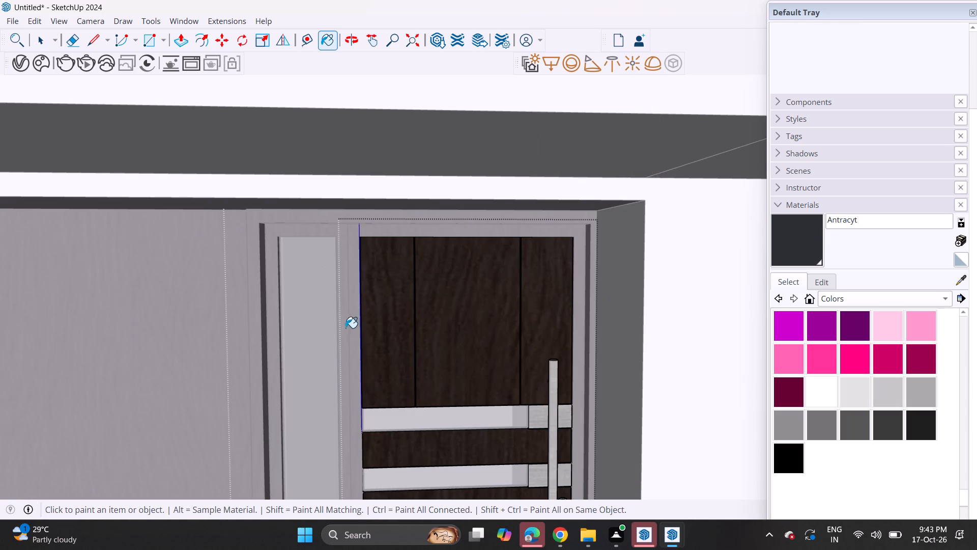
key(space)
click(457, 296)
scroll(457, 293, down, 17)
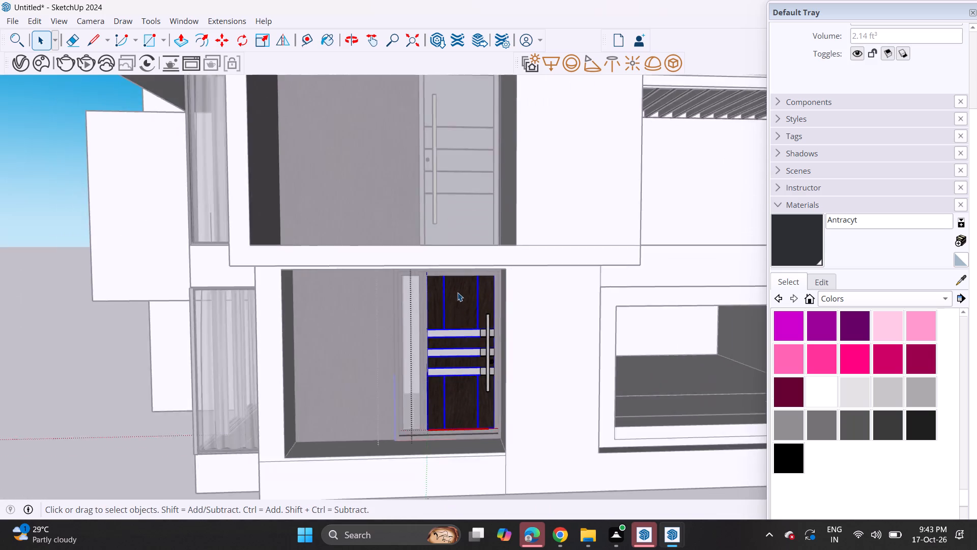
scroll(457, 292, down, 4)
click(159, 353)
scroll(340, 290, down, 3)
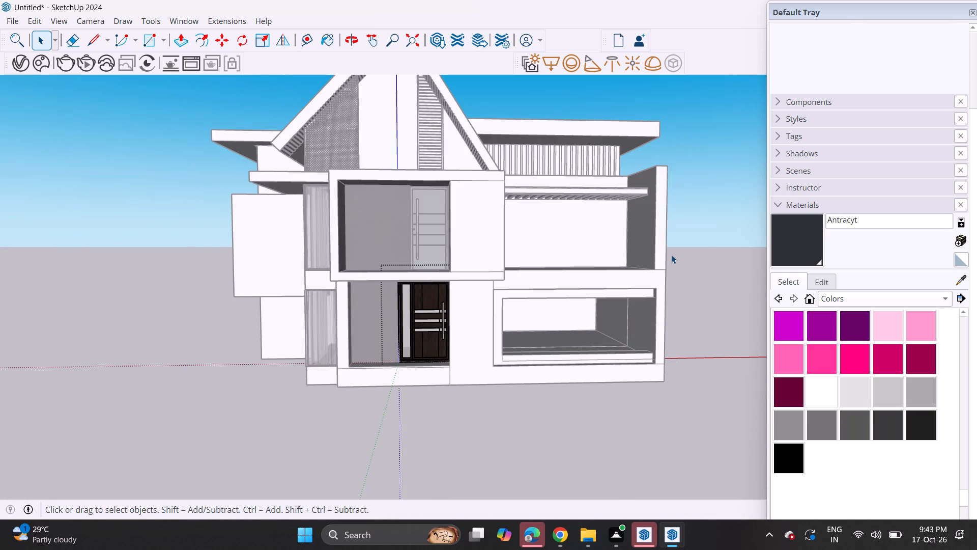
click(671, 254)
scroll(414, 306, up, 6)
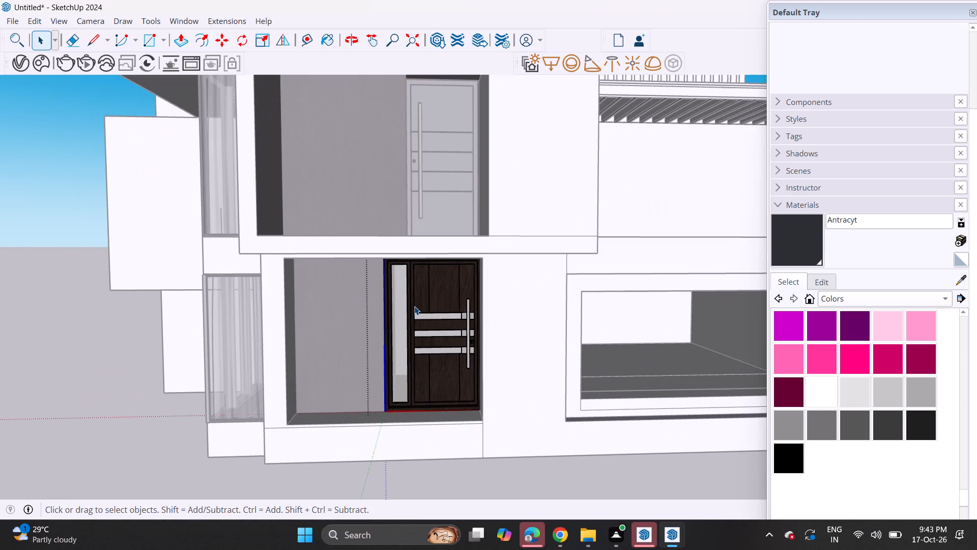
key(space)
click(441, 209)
Copy the balcony door straight down to the front of the entrance opening on the ground floor.
click(450, 198)
middle_drag(449, 198, 455, 215)
key(m)
click(481, 249)
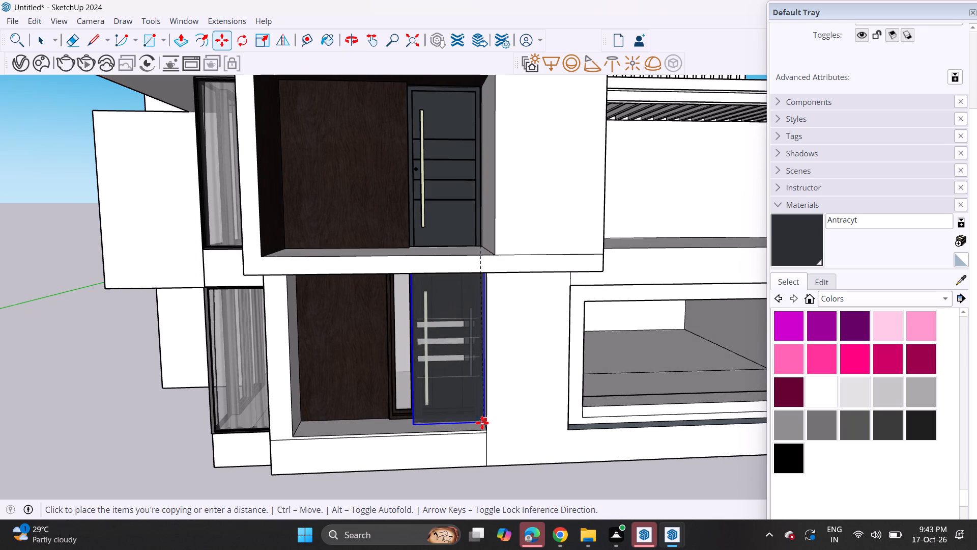
click(484, 418)
key(space)
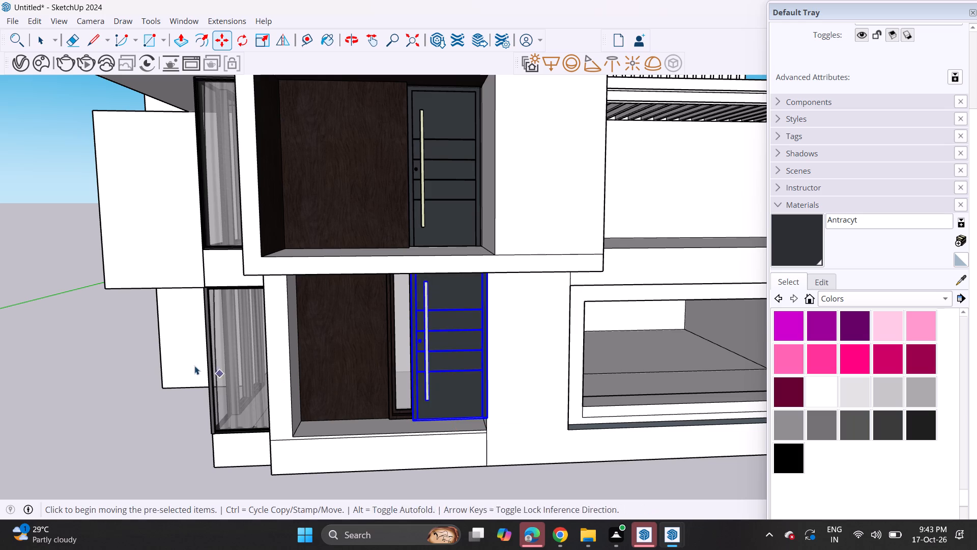
click(114, 360)
Move the copied door back into the entrance recess, matching its lower corner to the existing entrance door frame's corner.
middle_drag(277, 374, 267, 350)
scroll(453, 336, up, 3)
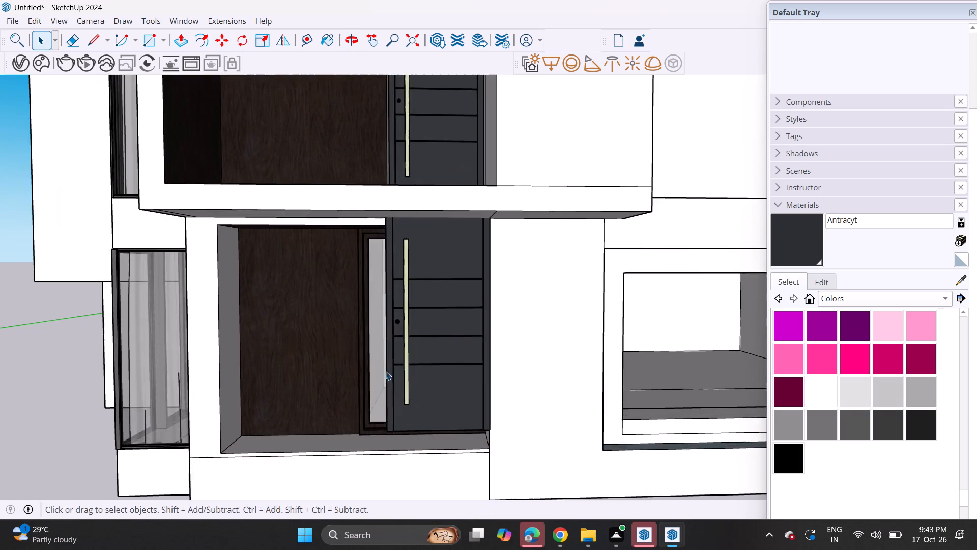
middle_drag(386, 371, 617, 361)
scroll(675, 384, up, 3)
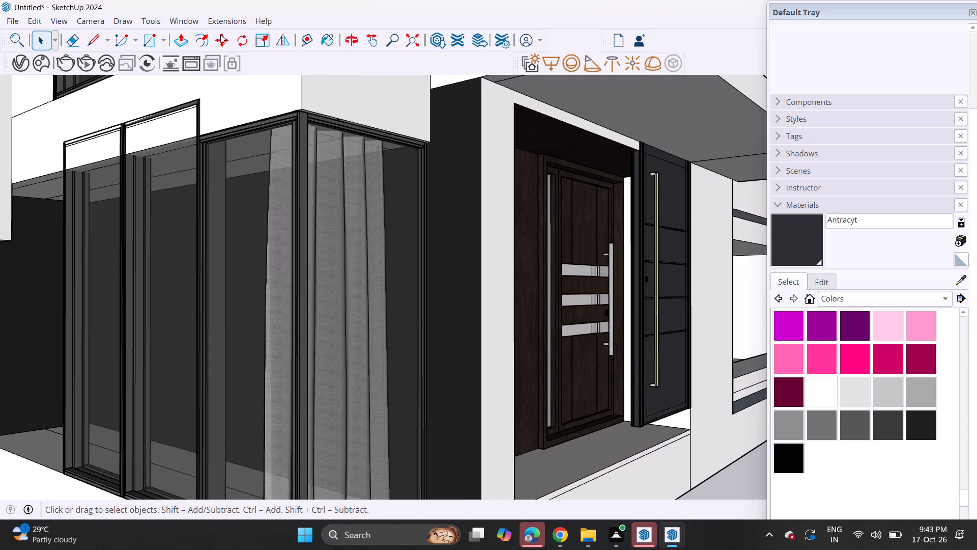
click(223, 30)
click(652, 325)
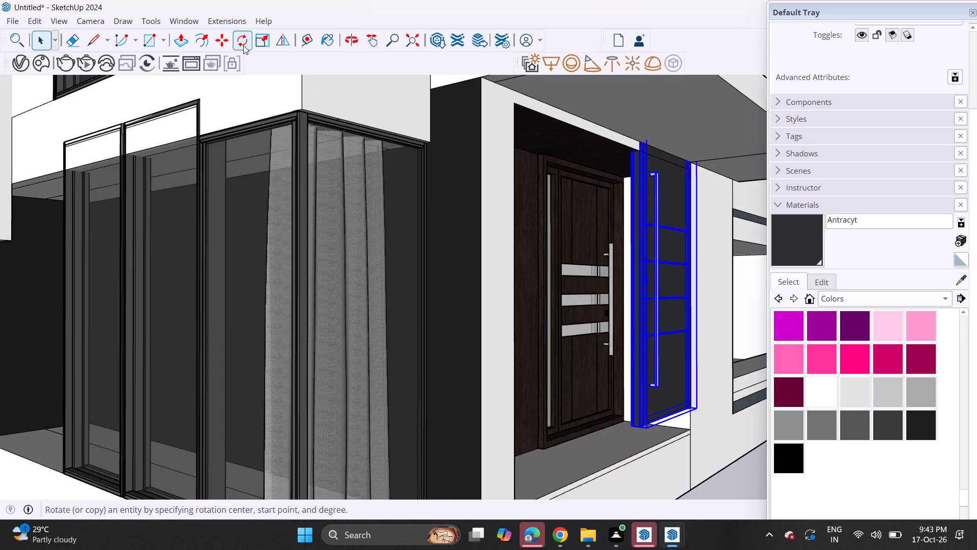
drag(219, 39, 224, 39)
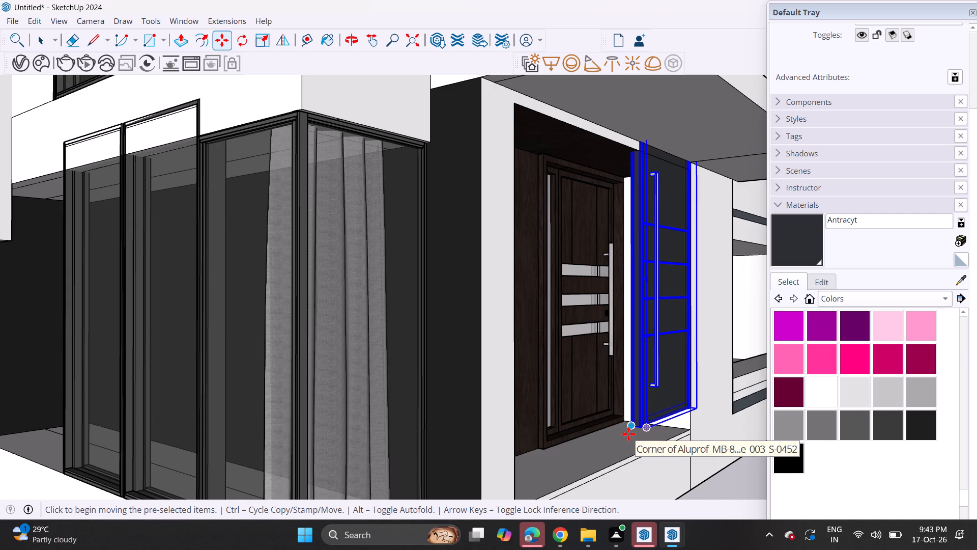
click(628, 434)
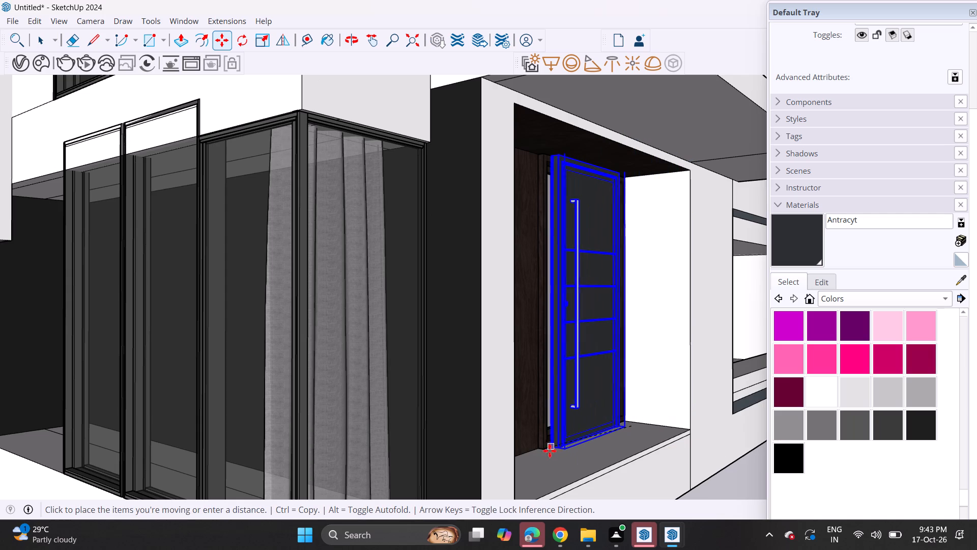
click(545, 451)
middle_drag(596, 381, 329, 418)
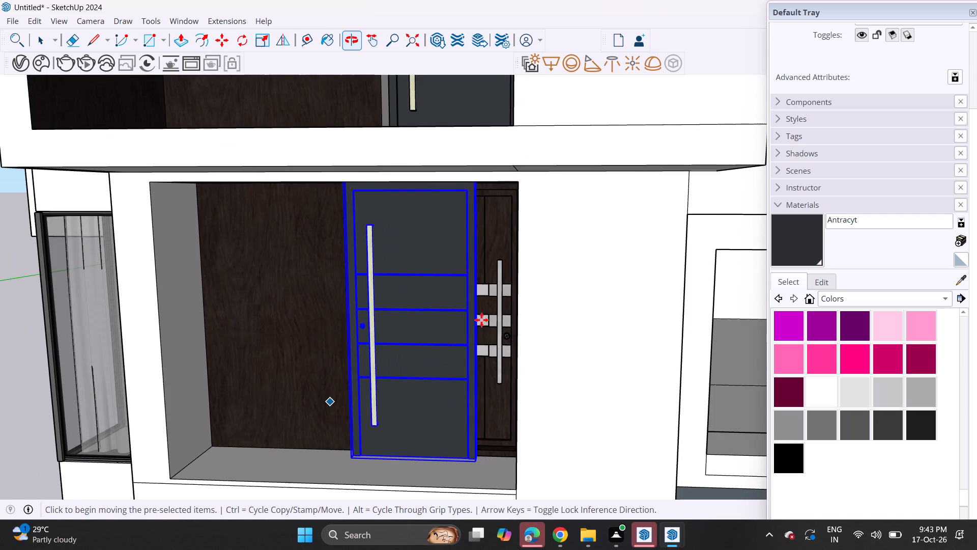
Move the copied grey door sideways over the old entrance door, against the side wall of the entrance recess.
scroll(493, 318, up, 1)
click(475, 479)
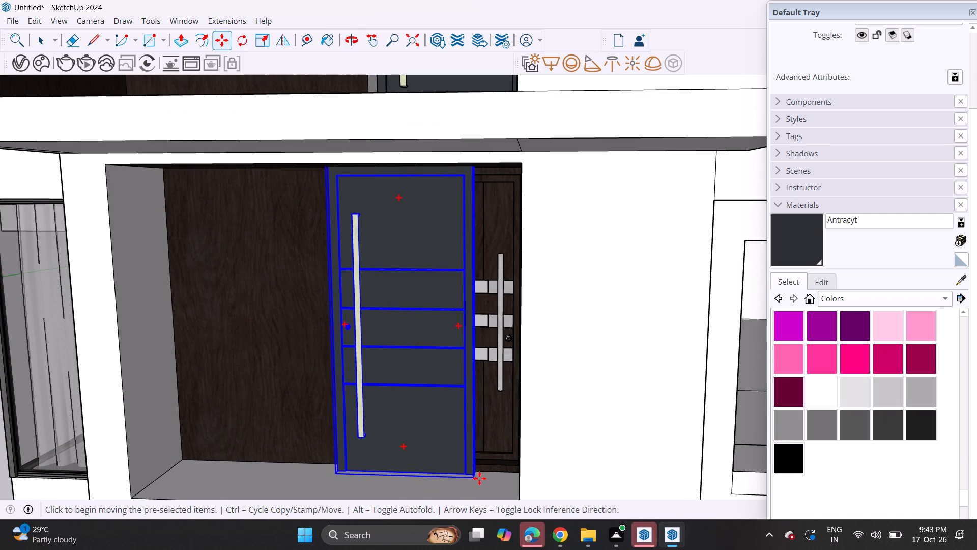
click(520, 478)
middle_drag(474, 445, 703, 361)
scroll(669, 410, up, 3)
click(634, 434)
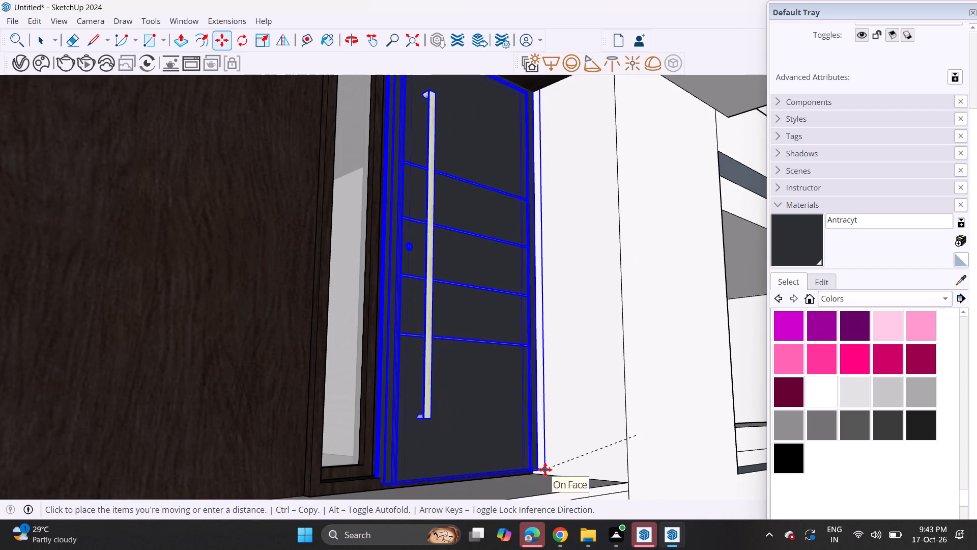
click(545, 470)
Shift the copied door slightly at its lower outer corner to line it up with the entrance recess's floor and side-wall edge.
middle_drag(573, 465, 497, 492)
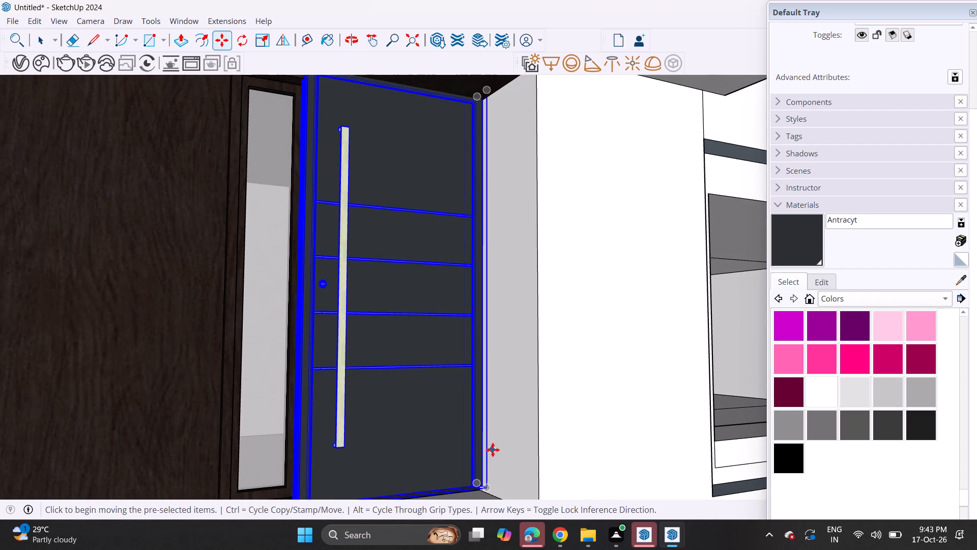
middle_drag(493, 441, 519, 286)
middle_drag(519, 285, 493, 375)
scroll(519, 285, up, 1)
shift+middle_drag(476, 381, 502, 299)
middle_drag(500, 303, 485, 388)
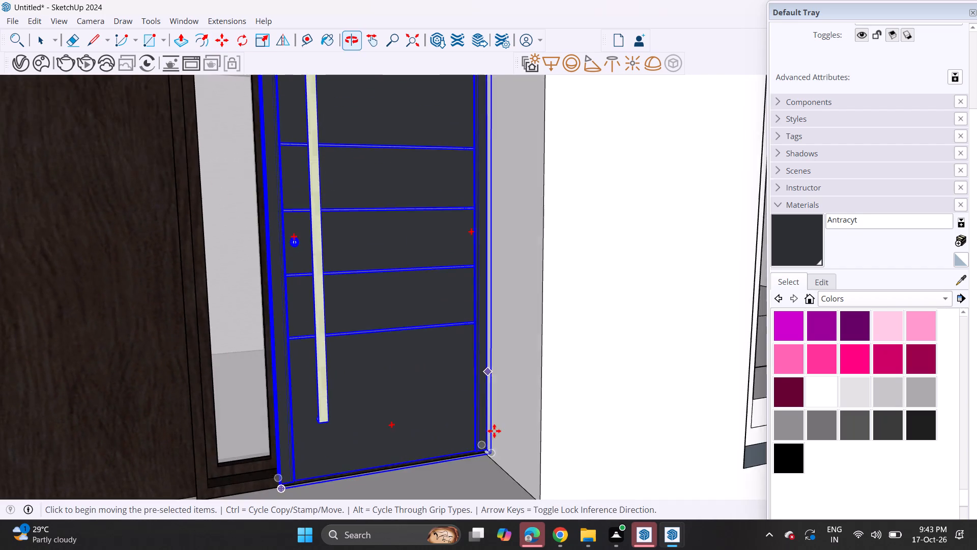
scroll(496, 432, up, 4)
click(487, 461)
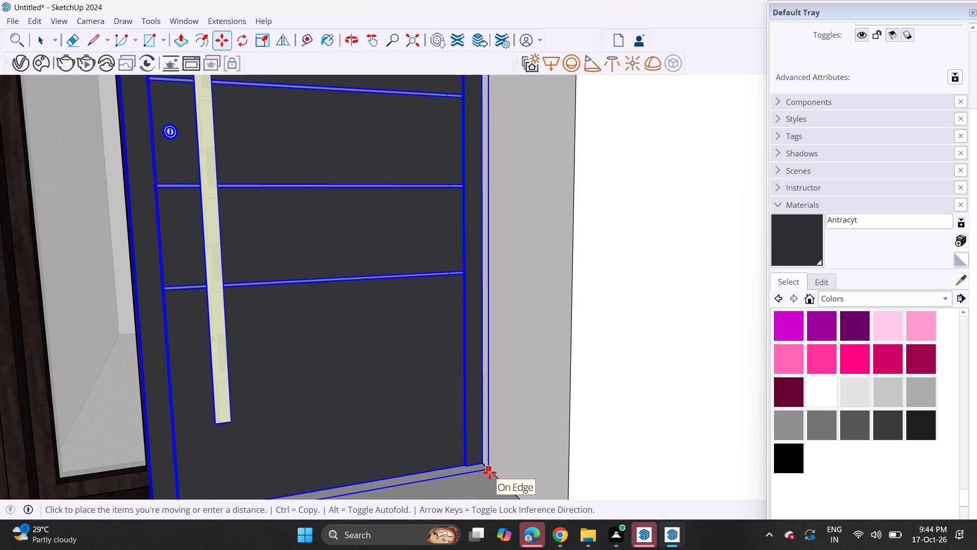
click(490, 473)
scroll(469, 323, down, 9)
middle_drag(466, 310, 433, 309)
scroll(364, 281, down, 4)
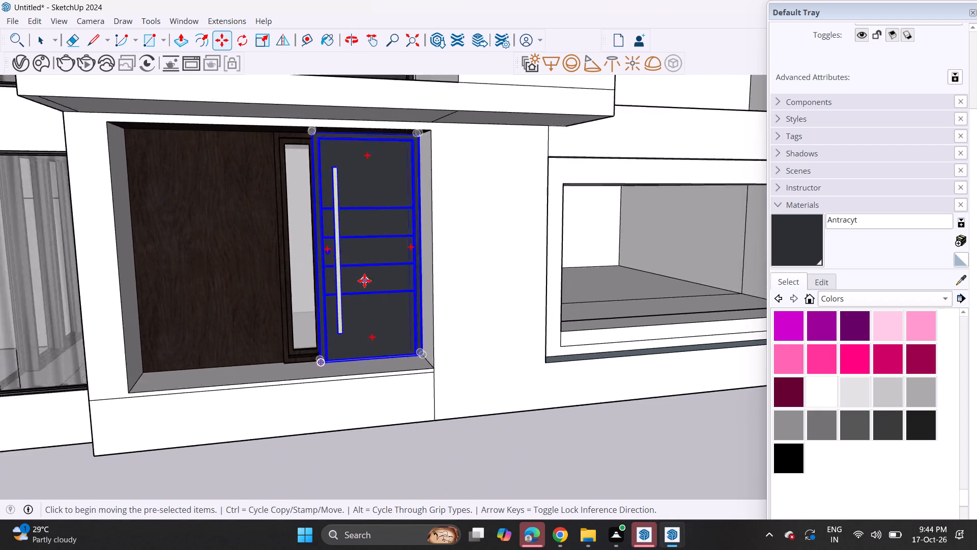
scroll(364, 281, down, 3)
shift+middle_drag(385, 314, 404, 342)
middle_drag(401, 340, 336, 310)
key(space)
click(33, 275)
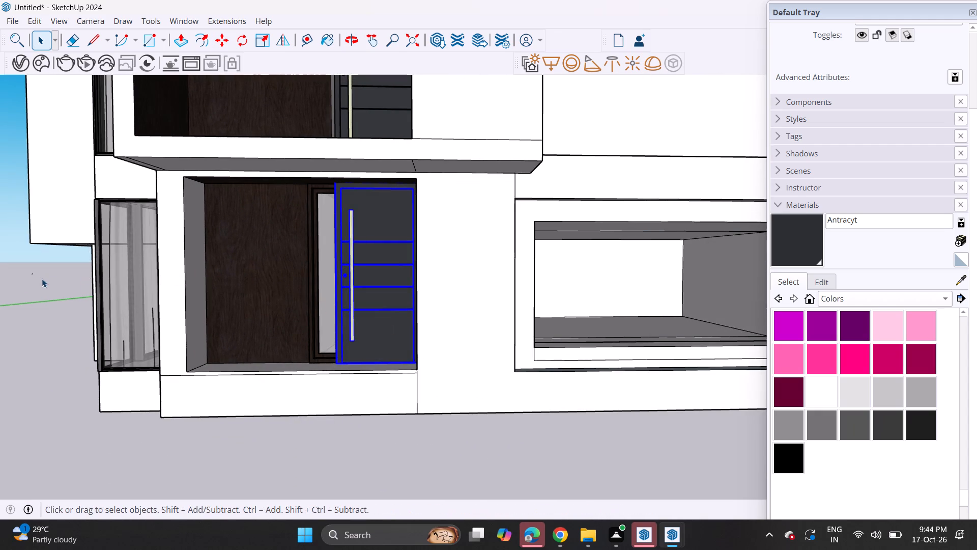
Turn on Always face camera and Shadows face sun for the Aluprof_MB-86_Drzwi_panelowe_003 door component, without placing another instance.
scroll(106, 286, down, 3)
middle_drag(254, 306, 377, 359)
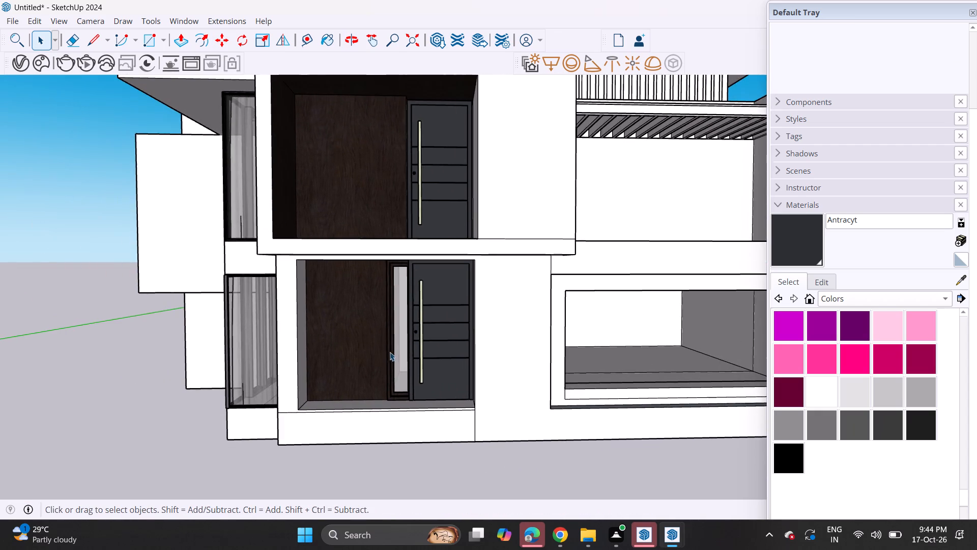
scroll(390, 347, down, 3)
shift+middle_drag(385, 340, 378, 392)
middle_drag(399, 386, 407, 357)
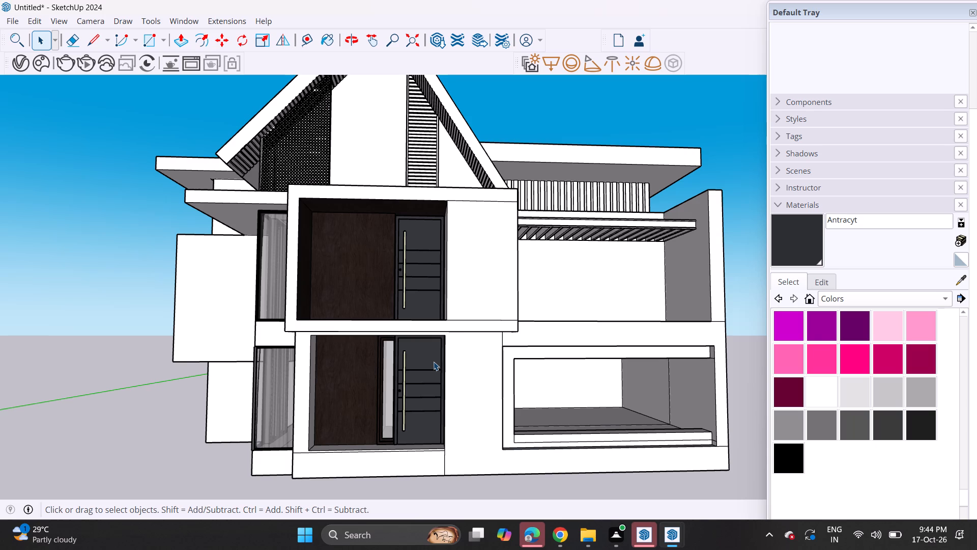
click(423, 273)
scroll(887, 103, up, 4)
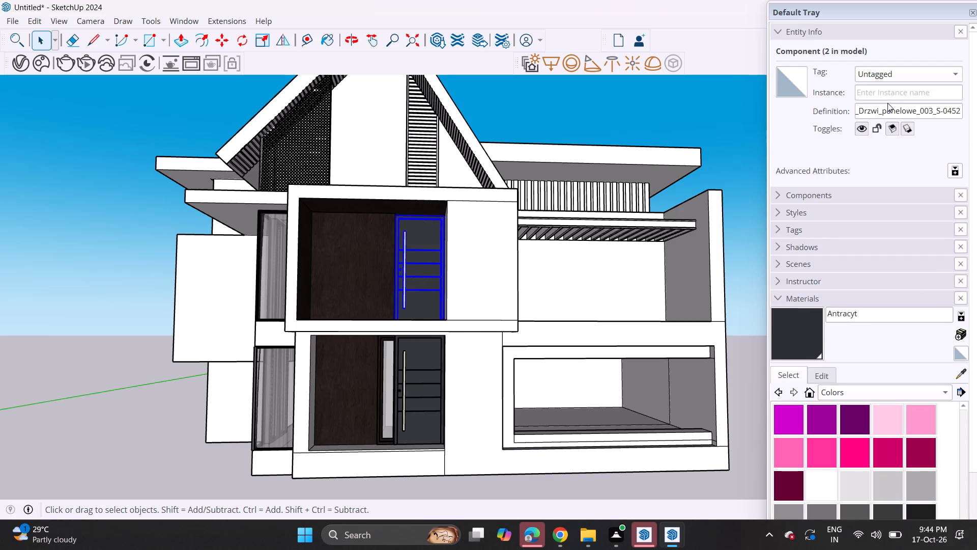
scroll(887, 103, up, 3)
click(837, 187)
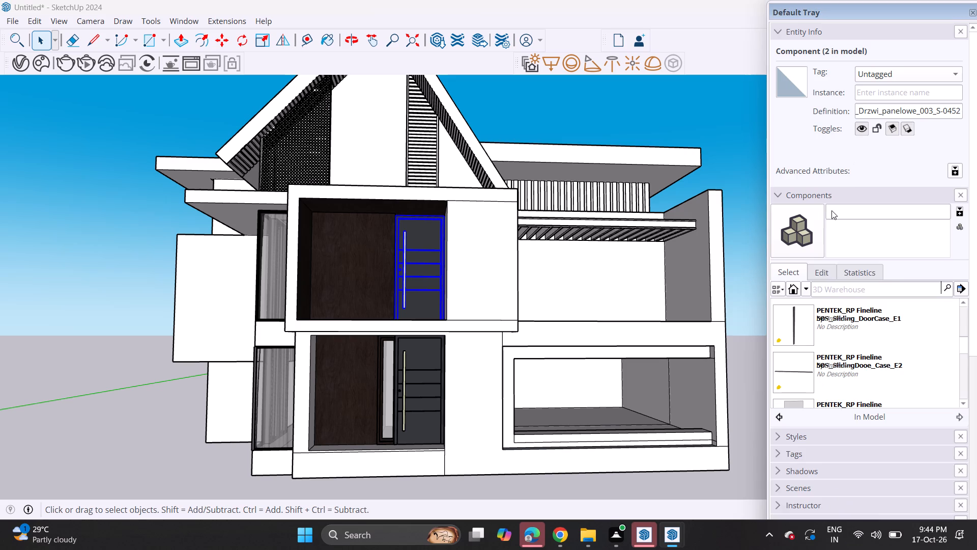
scroll(808, 322, down, 1)
scroll(808, 327, up, 4)
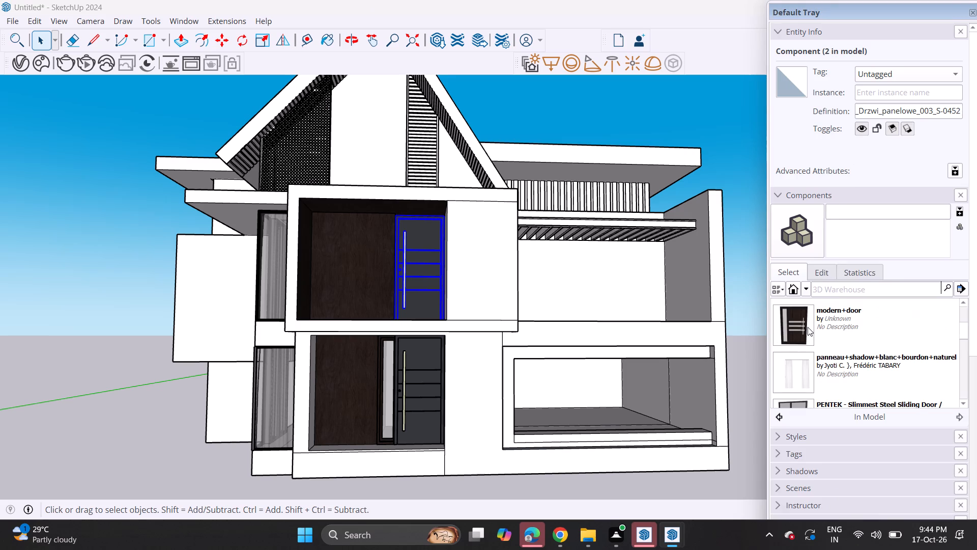
scroll(806, 332, up, 2)
click(791, 327)
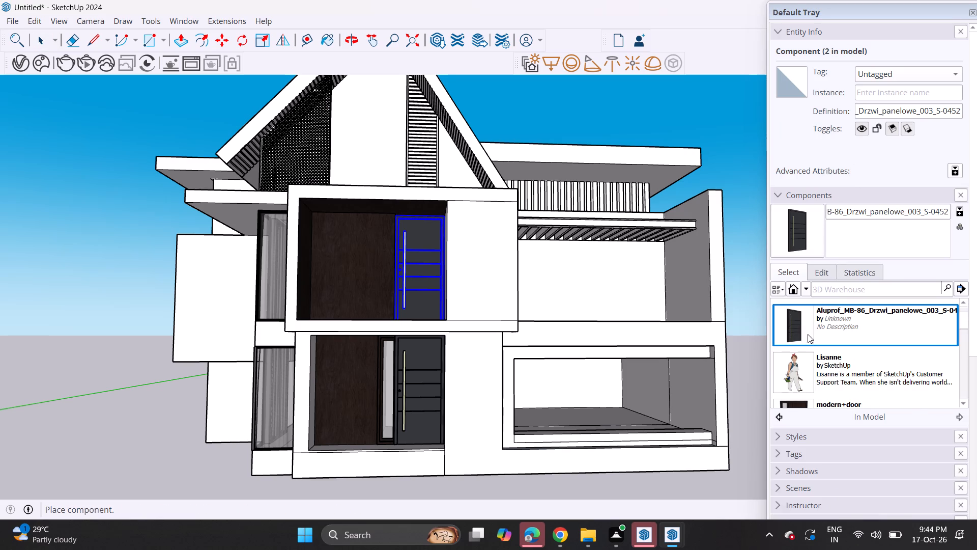
scroll(812, 341, down, 1)
click(826, 266)
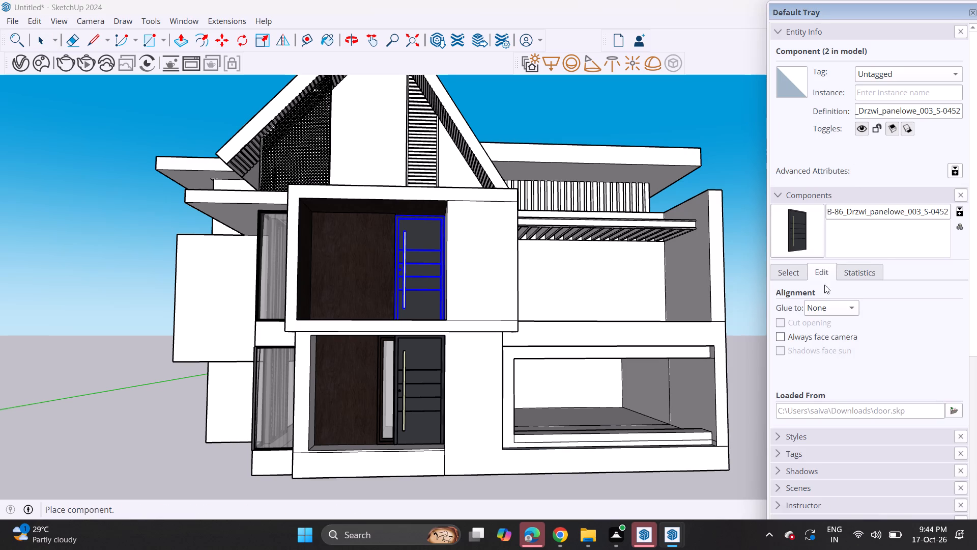
scroll(814, 368, down, 2)
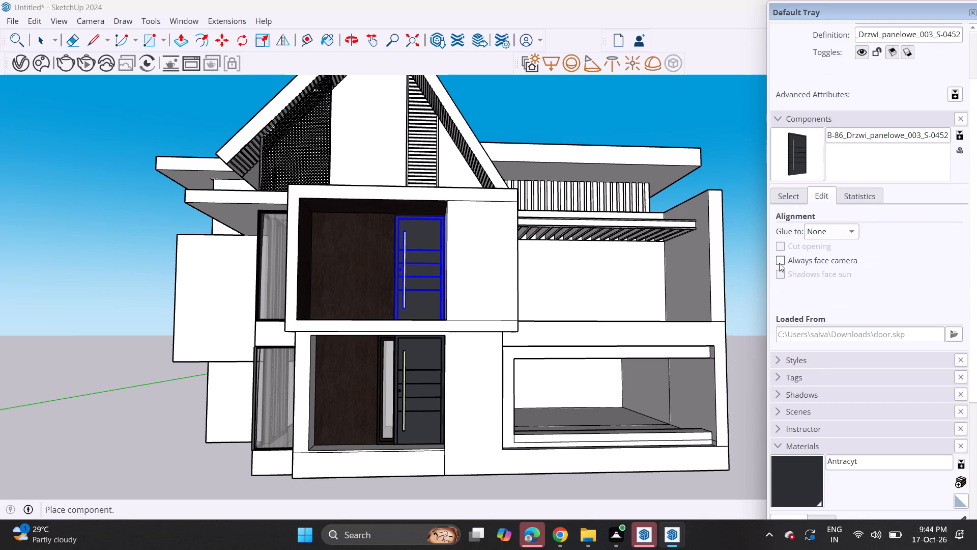
click(779, 263)
click(784, 275)
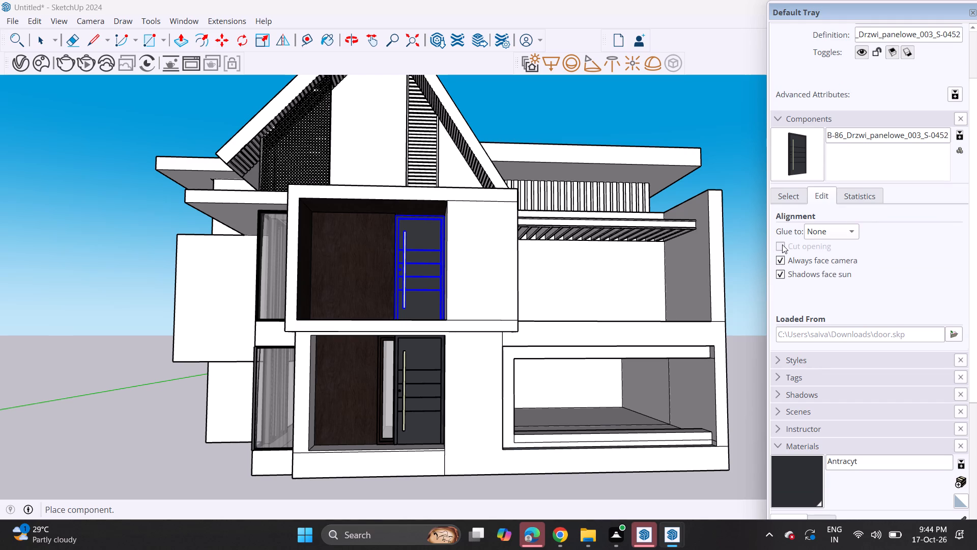
click(782, 244)
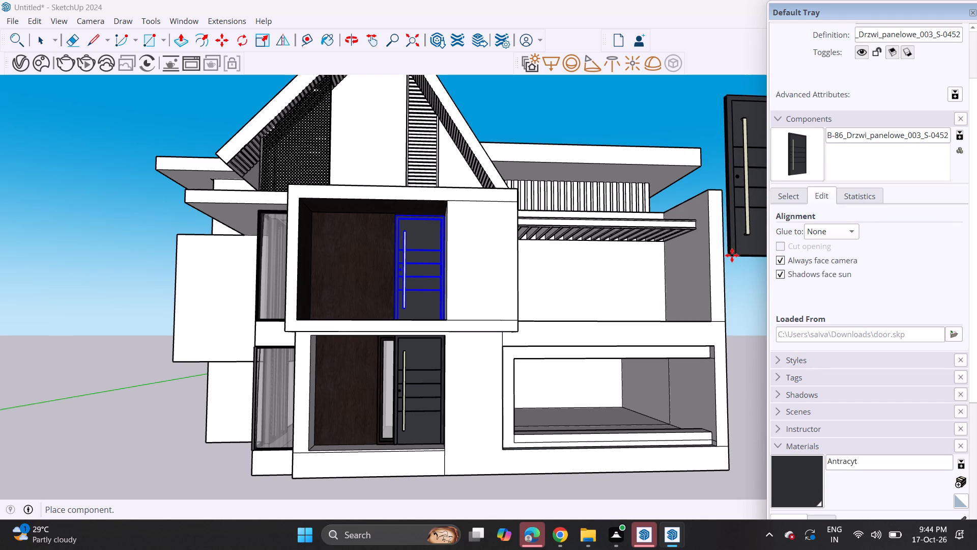
key(Escape)
key(space)
click(750, 272)
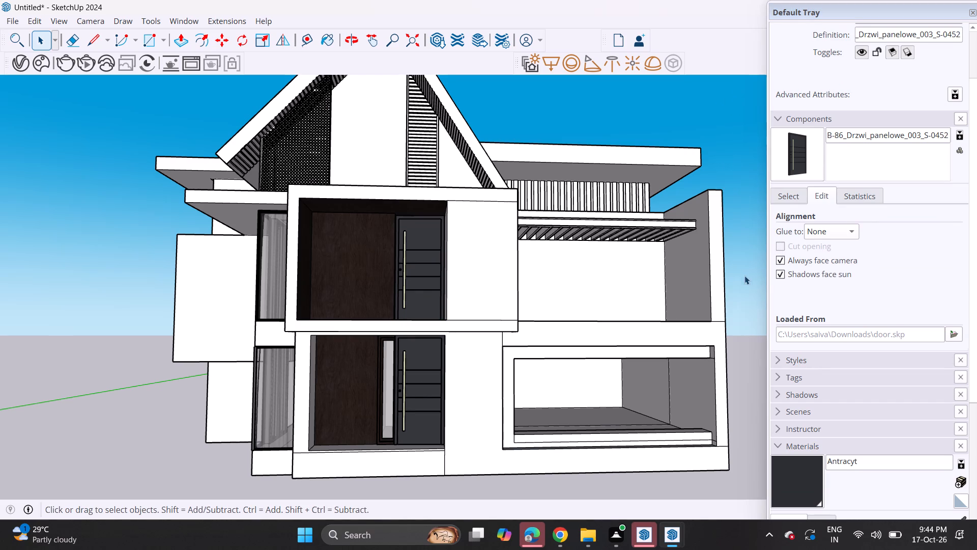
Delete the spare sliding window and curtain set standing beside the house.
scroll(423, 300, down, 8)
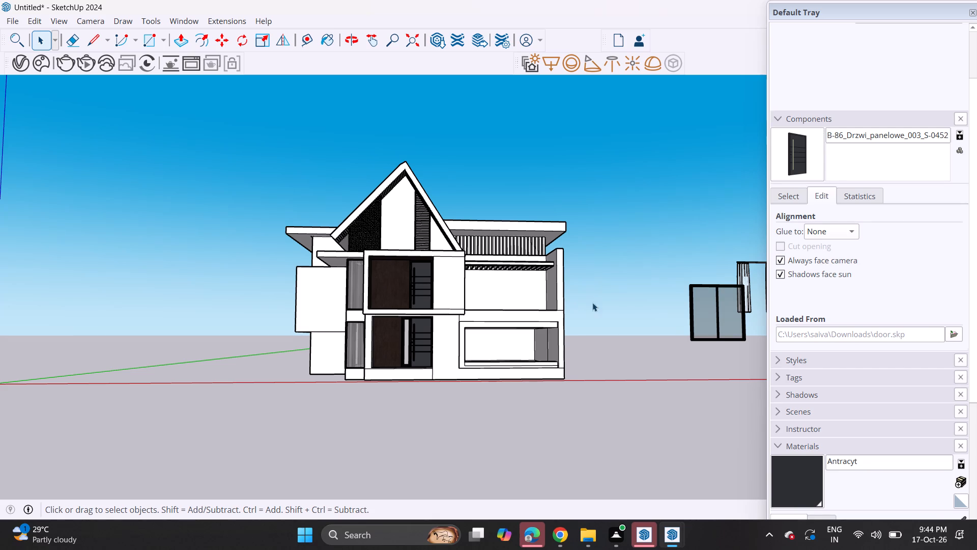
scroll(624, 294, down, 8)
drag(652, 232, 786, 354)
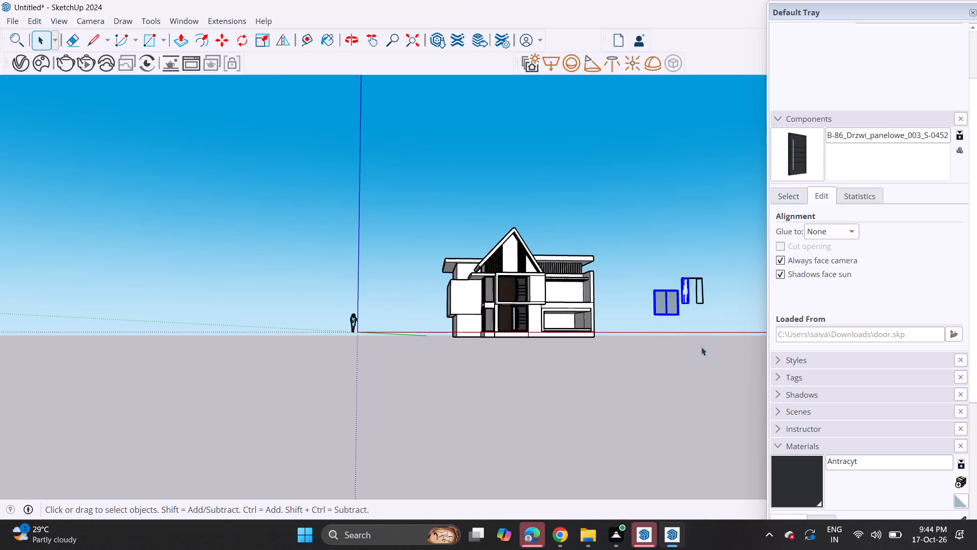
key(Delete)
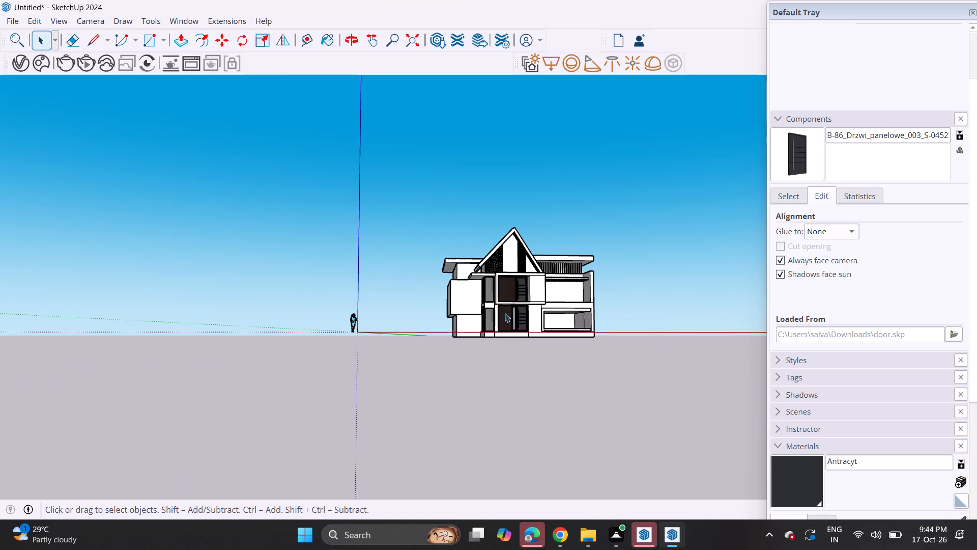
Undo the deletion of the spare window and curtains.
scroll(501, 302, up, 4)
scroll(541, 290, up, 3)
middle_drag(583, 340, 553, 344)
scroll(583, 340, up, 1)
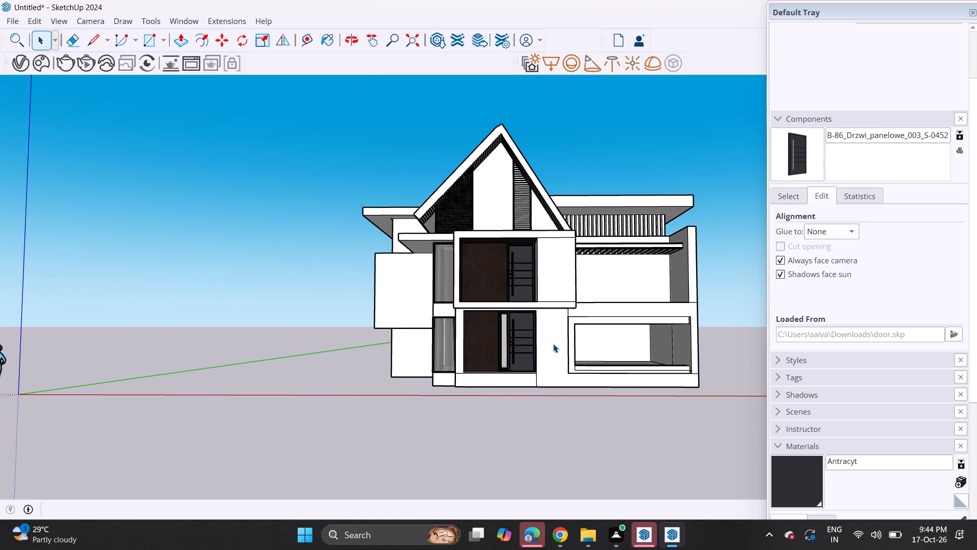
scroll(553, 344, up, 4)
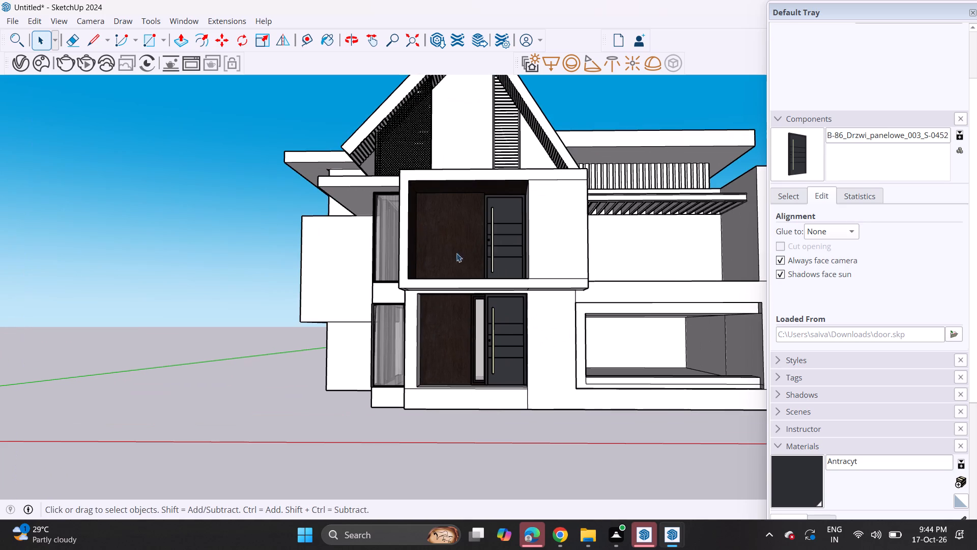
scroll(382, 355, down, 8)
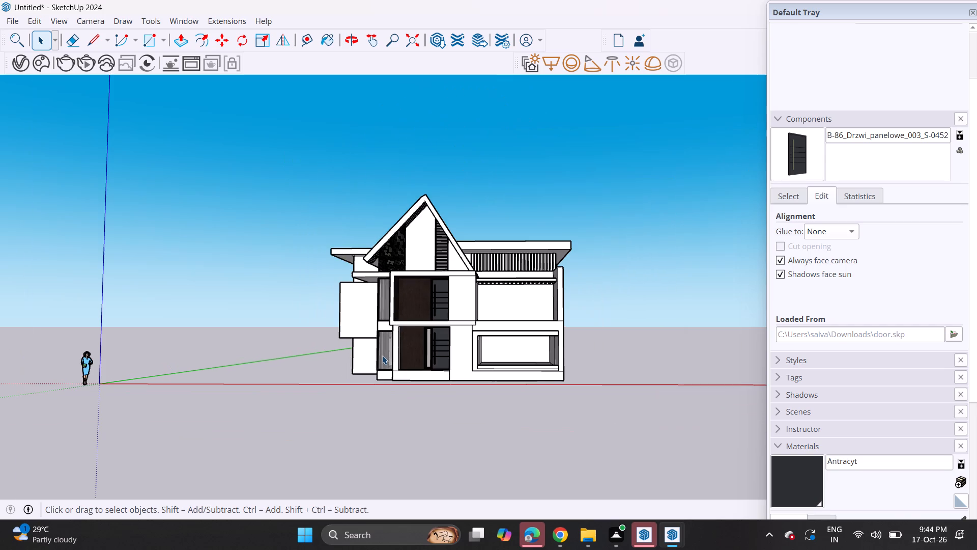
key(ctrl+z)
Copy the white pleated curtain panel from the spare set into the upper outer corner of the wide ground-floor window opening.
scroll(413, 327, down, 5)
scroll(608, 301, up, 9)
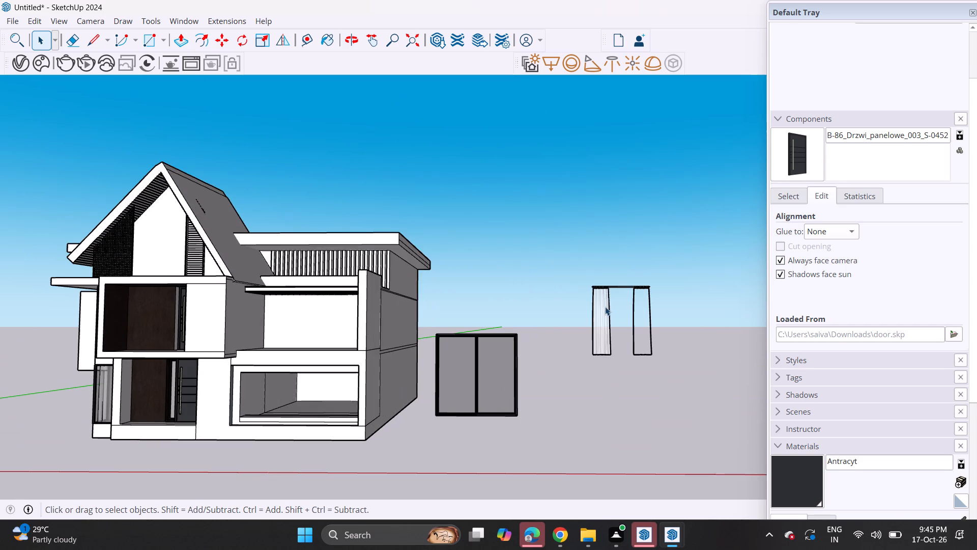
click(605, 307)
scroll(605, 307, up, 4)
key(m)
click(617, 281)
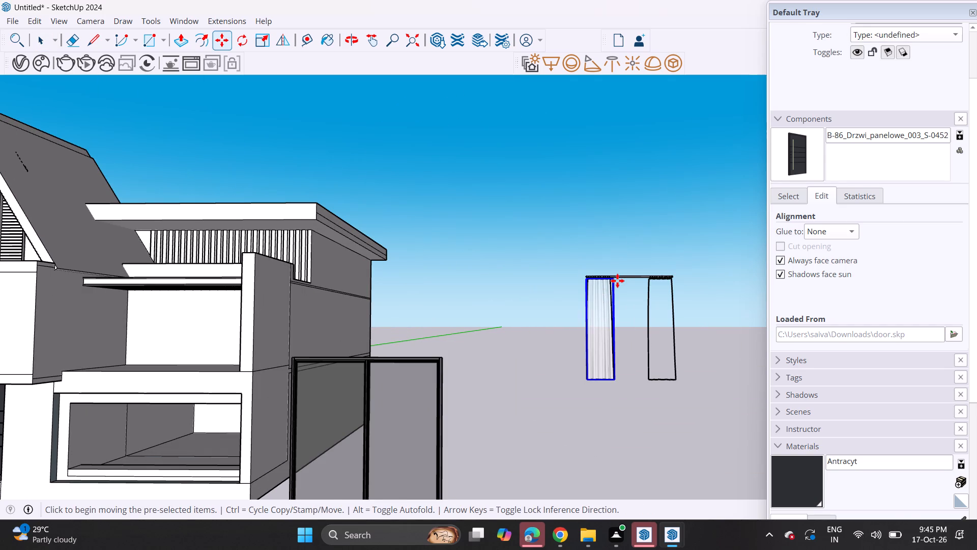
shift+middle_drag(428, 318, 765, 178)
scroll(433, 317, up, 1)
middle_drag(433, 317, 661, 278)
scroll(389, 346, up, 4)
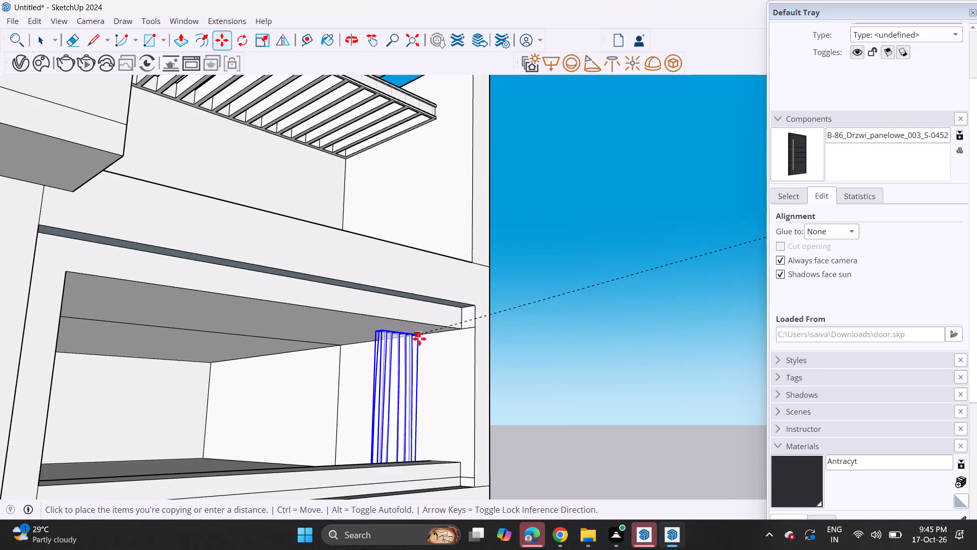
middle_drag(434, 341, 418, 370)
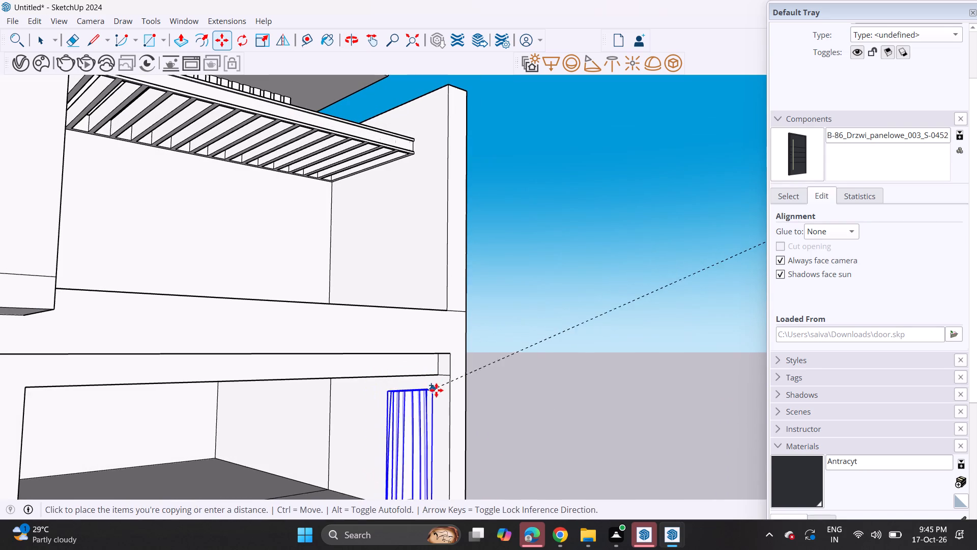
click(439, 377)
Paint the back wall, side walls, ceiling and floor inside the wide ground-floor window opening with Antracyt.
scroll(644, 337, down, 4)
middle_drag(628, 336, 524, 319)
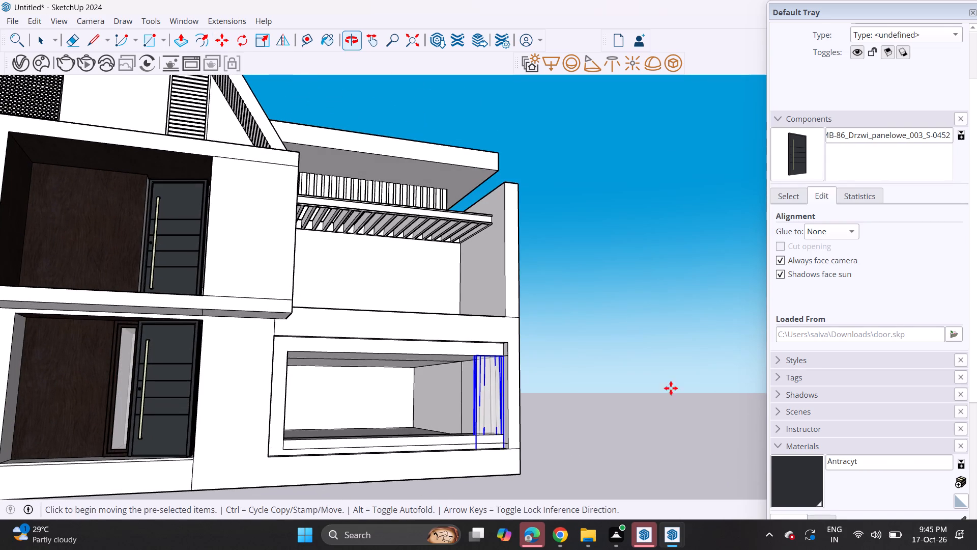
click(796, 488)
click(356, 395)
click(403, 397)
click(416, 399)
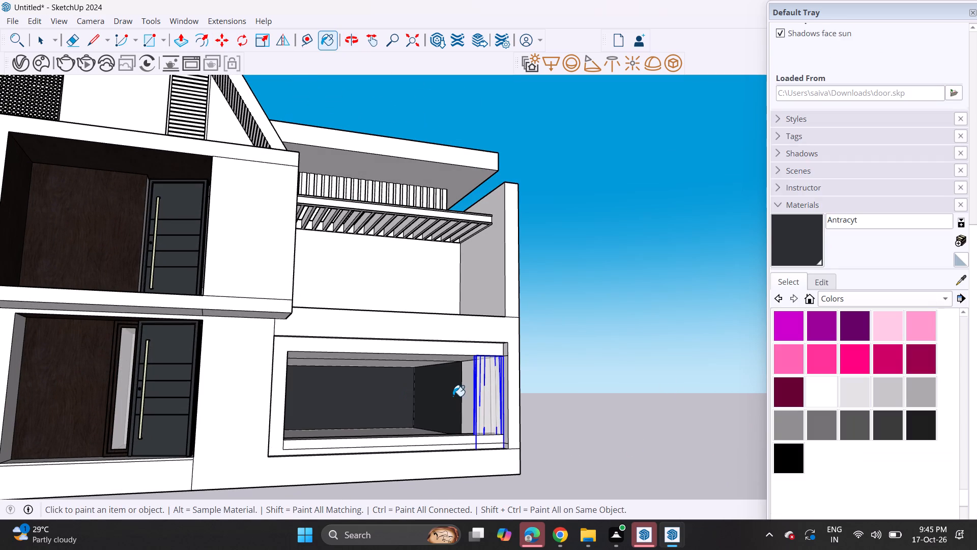
click(465, 388)
middle_drag(424, 370, 415, 323)
click(405, 362)
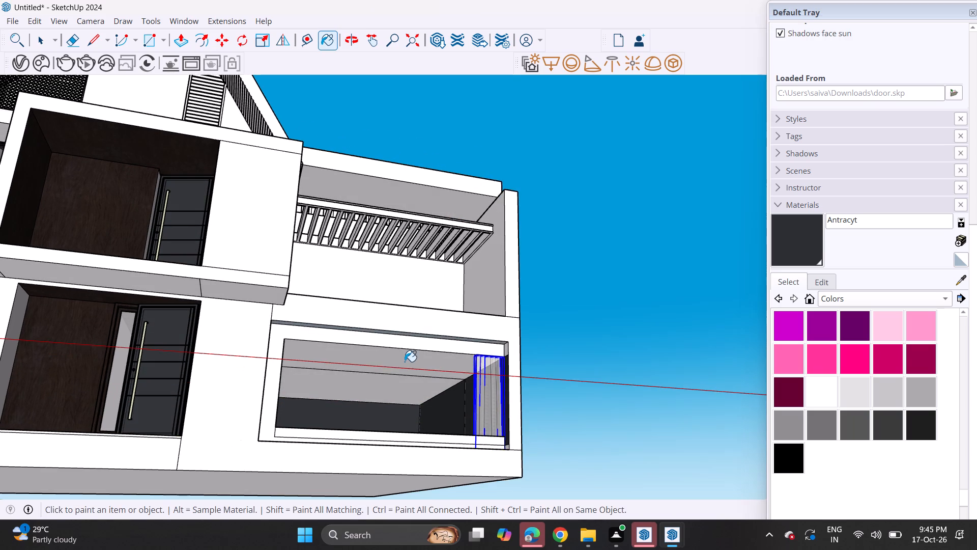
click(398, 380)
middle_drag(390, 391, 340, 443)
click(306, 396)
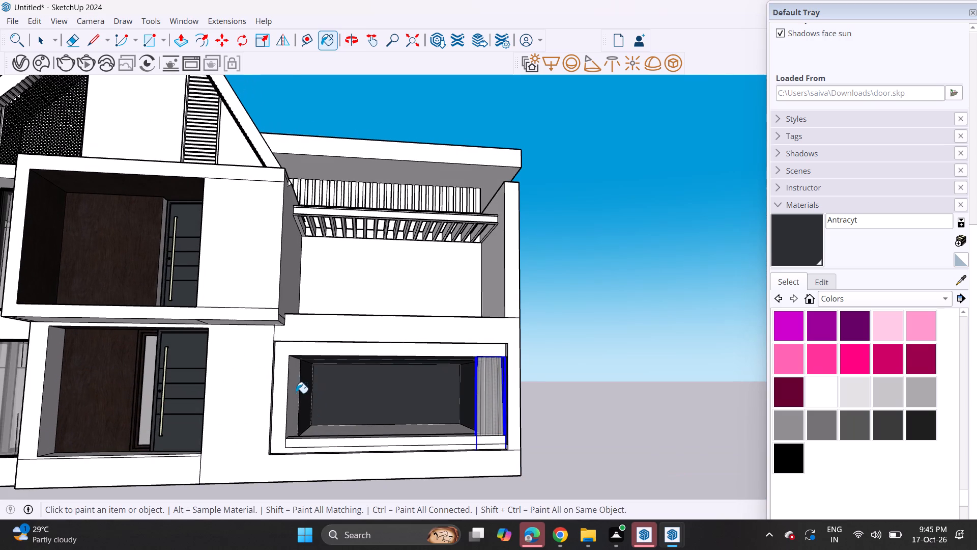
click(296, 391)
click(323, 428)
Move the pleated curtain panel slightly back inside the wide ground-floor window opening, close to the outer side wall.
scroll(391, 400, up, 3)
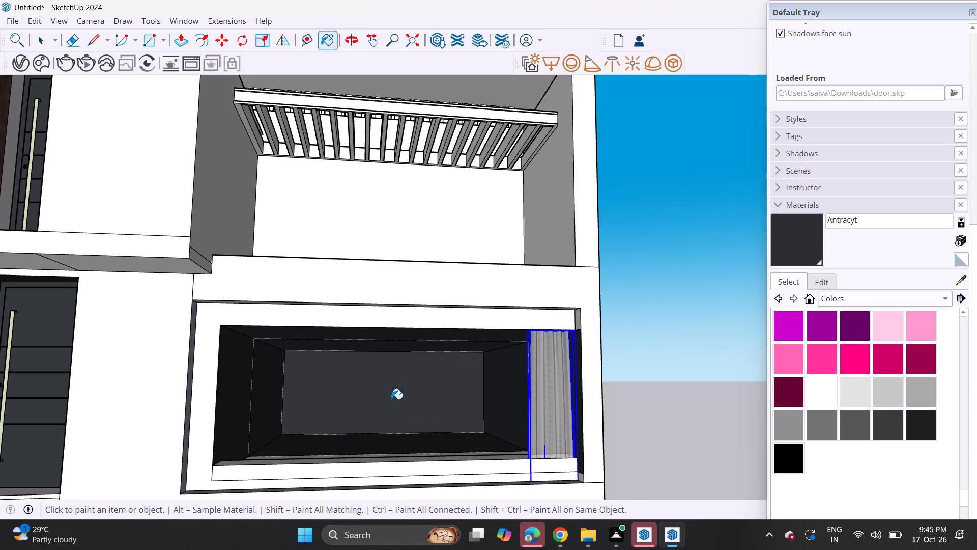
middle_drag(391, 398, 424, 405)
key(space)
click(589, 435)
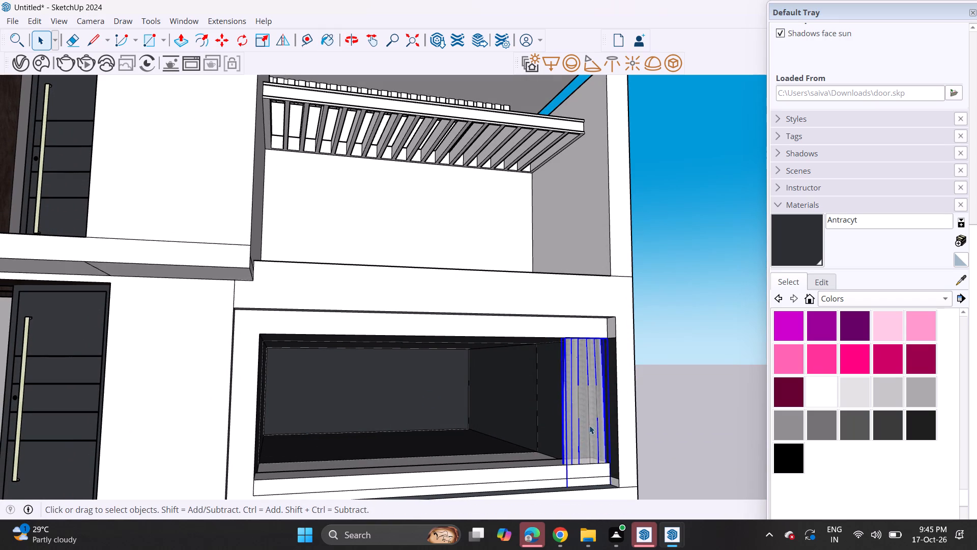
scroll(600, 368, up, 6)
key(m)
click(612, 332)
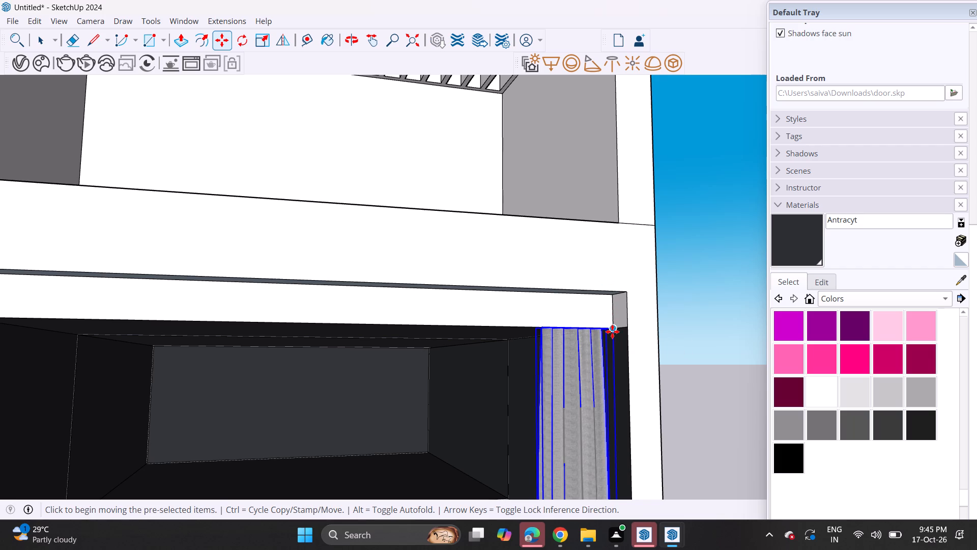
middle_drag(594, 329, 734, 275)
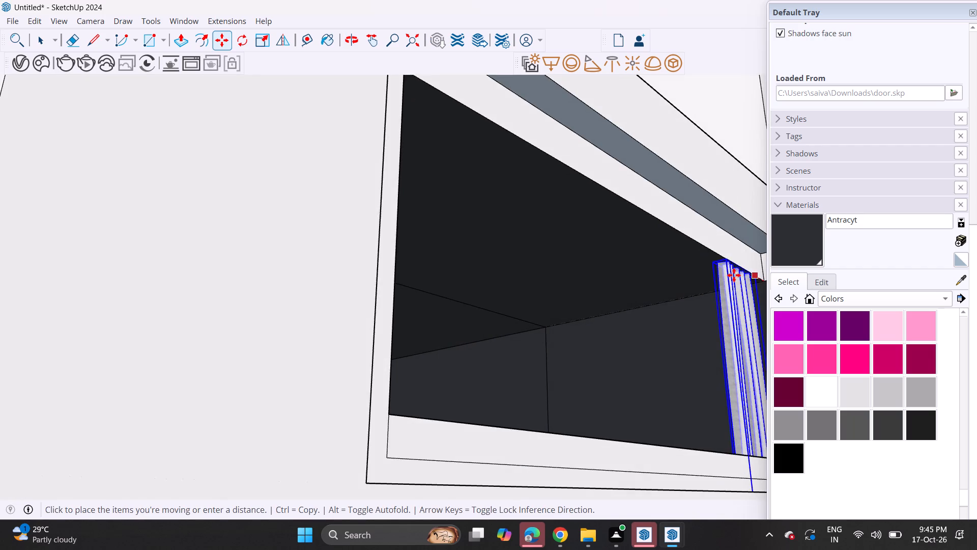
scroll(734, 275, up, 4)
middle_click(707, 281)
click(741, 278)
middle_drag(741, 278, 606, 304)
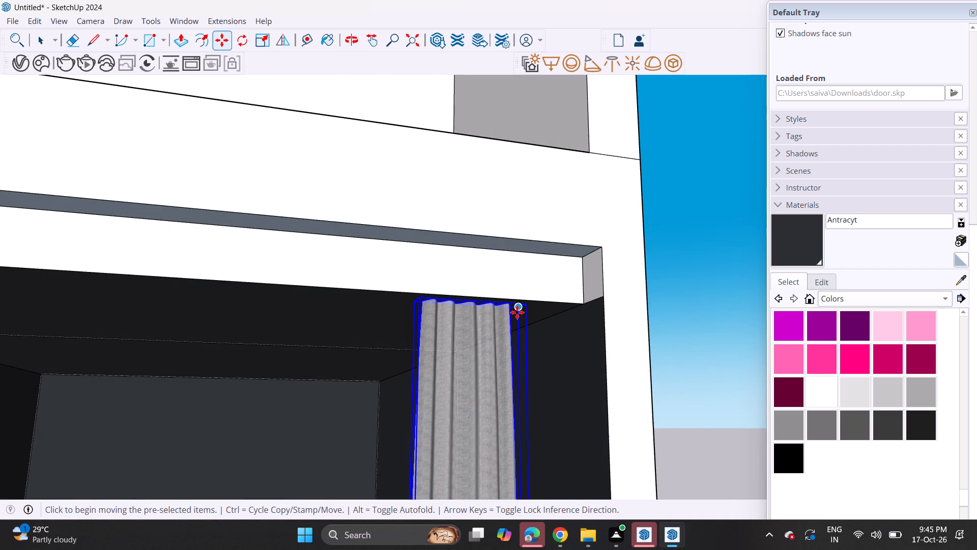
click(517, 312)
click(569, 313)
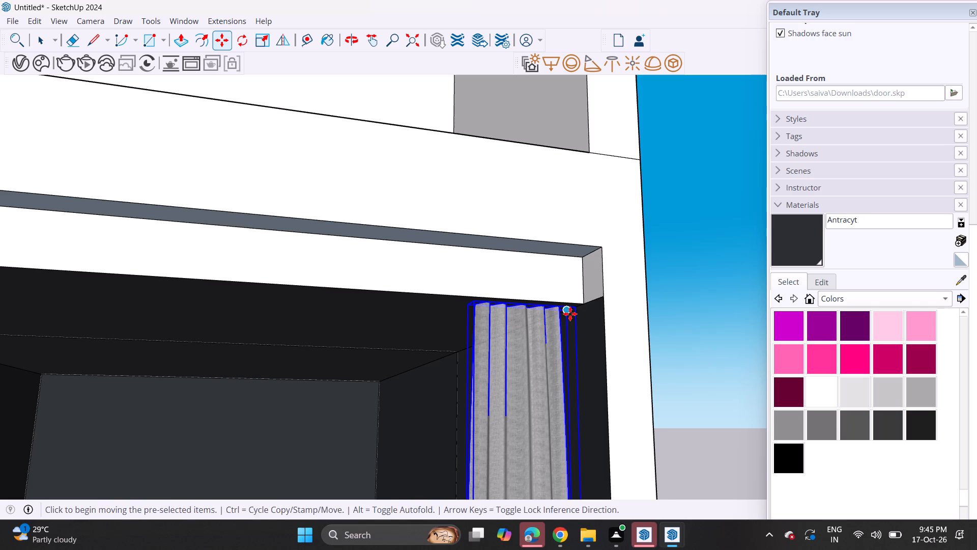
Copy the curtain panel one panel width toward the entrance side and multiply it into a row of five copies.
middle_drag(570, 314, 515, 319)
scroll(570, 314, up, 1)
scroll(445, 316, down, 11)
middle_drag(443, 313, 529, 313)
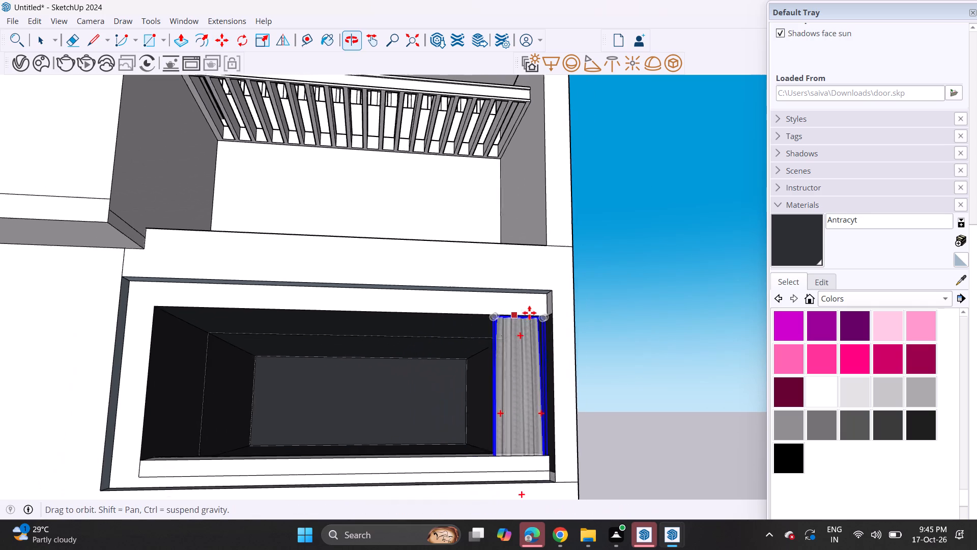
middle_drag(529, 313, 527, 313)
middle_click(502, 359)
scroll(551, 313, up, 2)
middle_drag(547, 317, 501, 337)
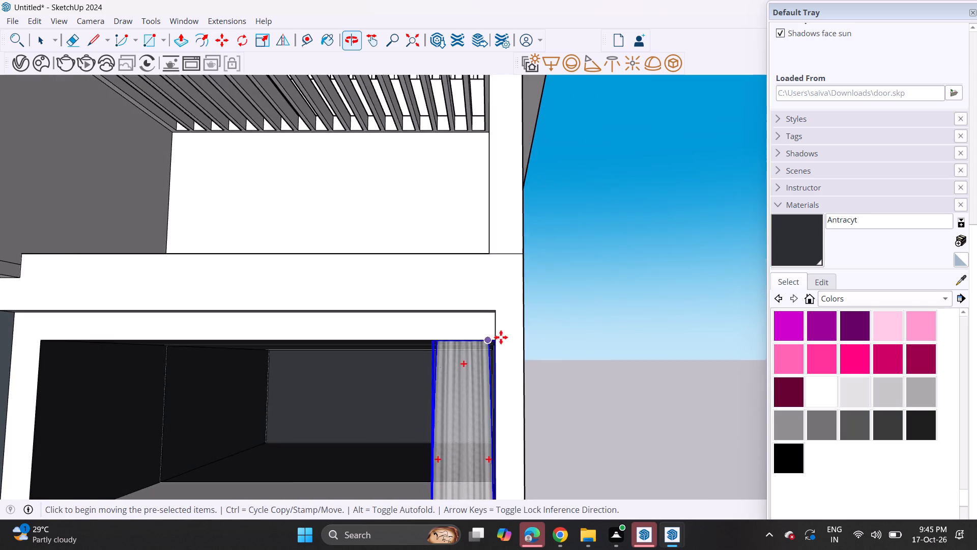
scroll(489, 342, up, 6)
middle_drag(490, 334, 554, 295)
scroll(554, 295, up, 3)
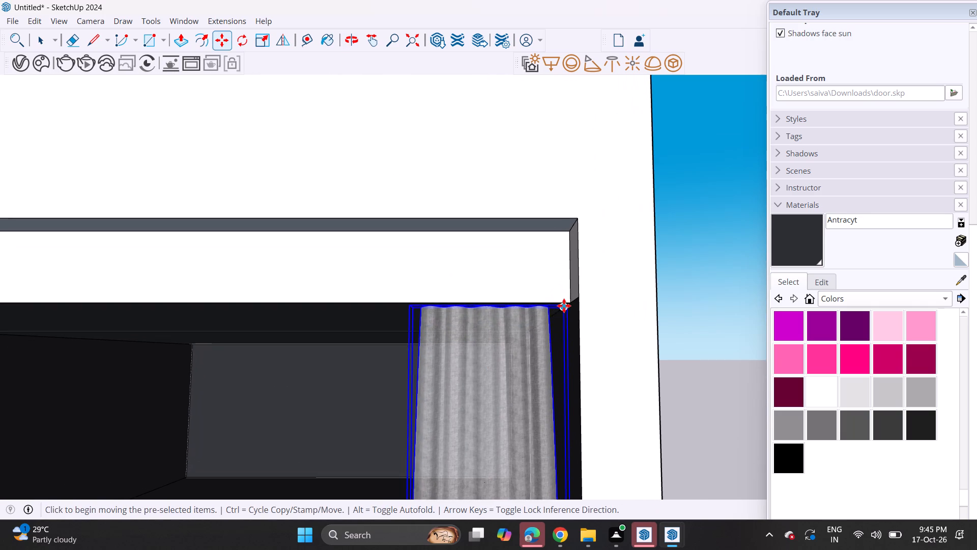
click(564, 305)
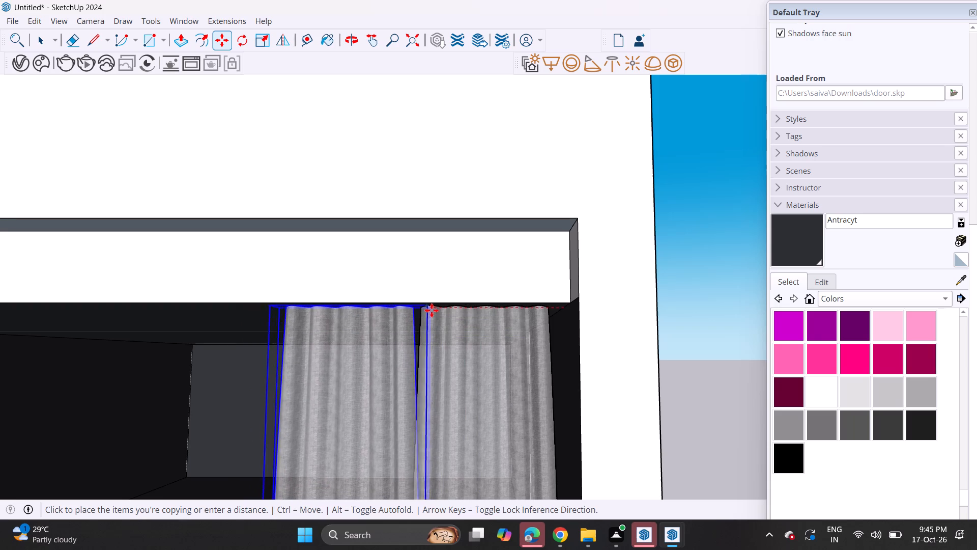
click(432, 310)
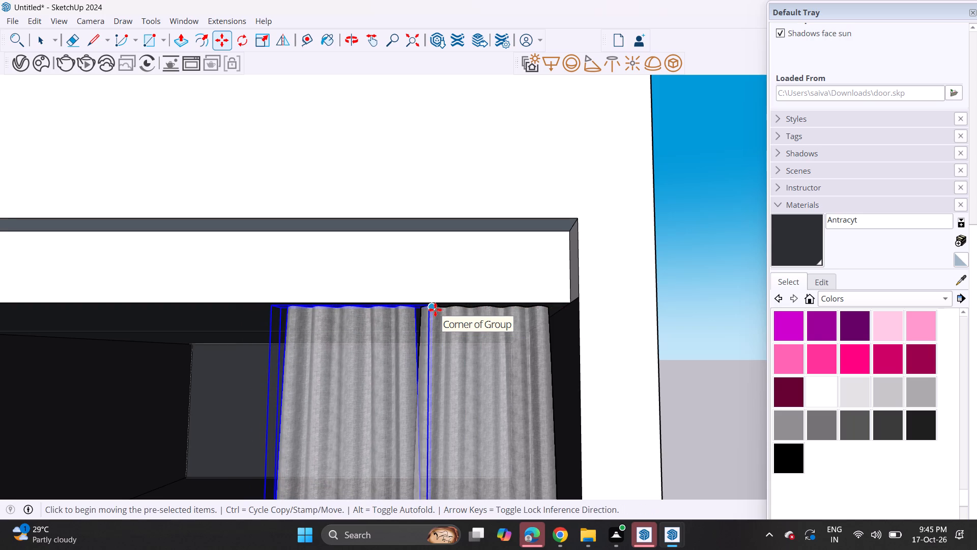
text(*5)
key(Return)
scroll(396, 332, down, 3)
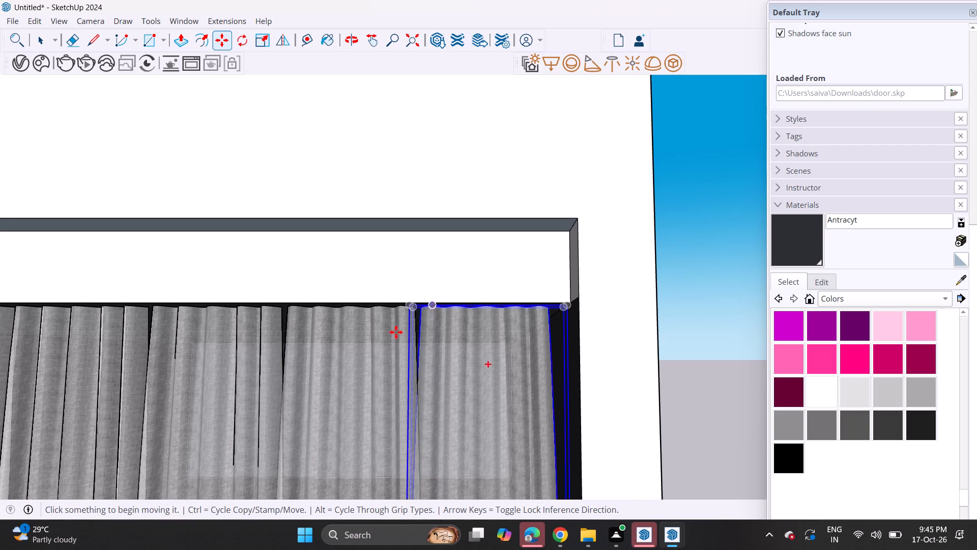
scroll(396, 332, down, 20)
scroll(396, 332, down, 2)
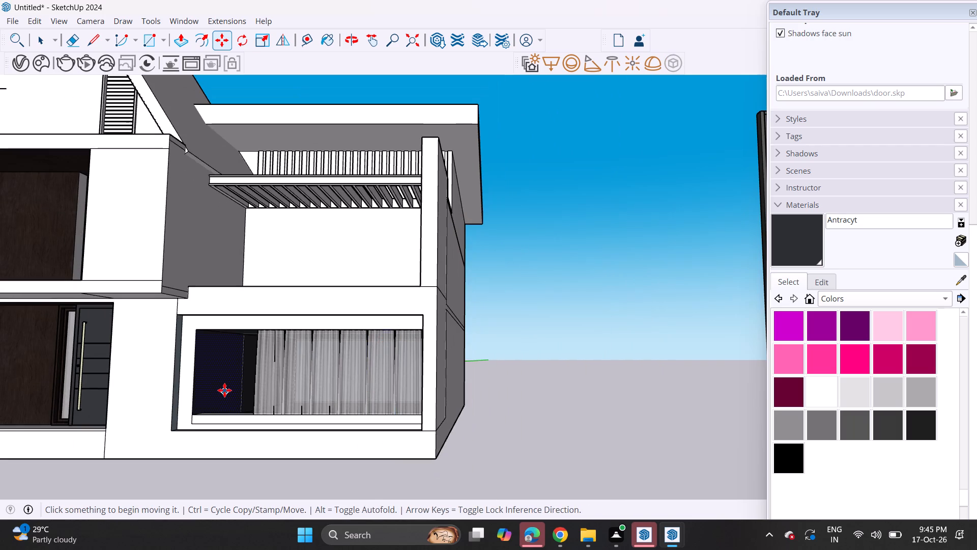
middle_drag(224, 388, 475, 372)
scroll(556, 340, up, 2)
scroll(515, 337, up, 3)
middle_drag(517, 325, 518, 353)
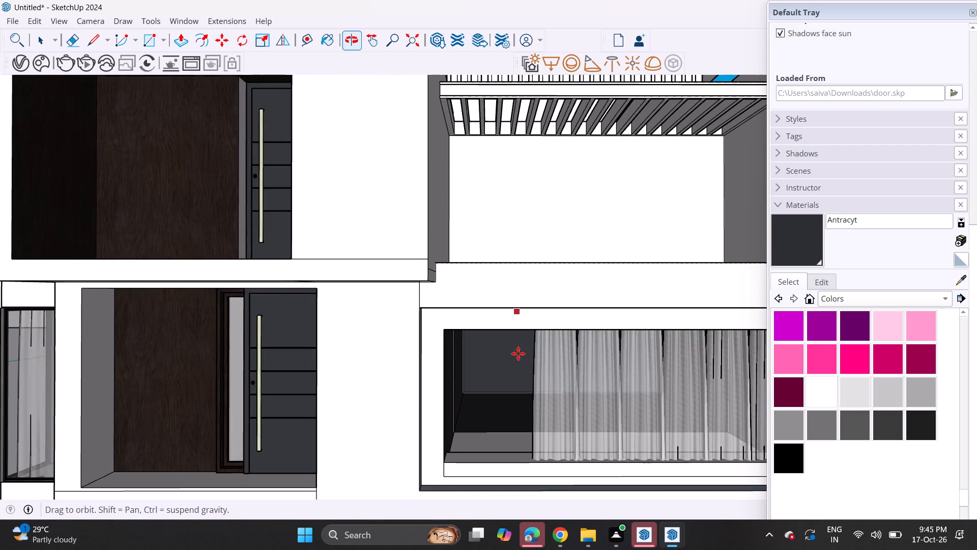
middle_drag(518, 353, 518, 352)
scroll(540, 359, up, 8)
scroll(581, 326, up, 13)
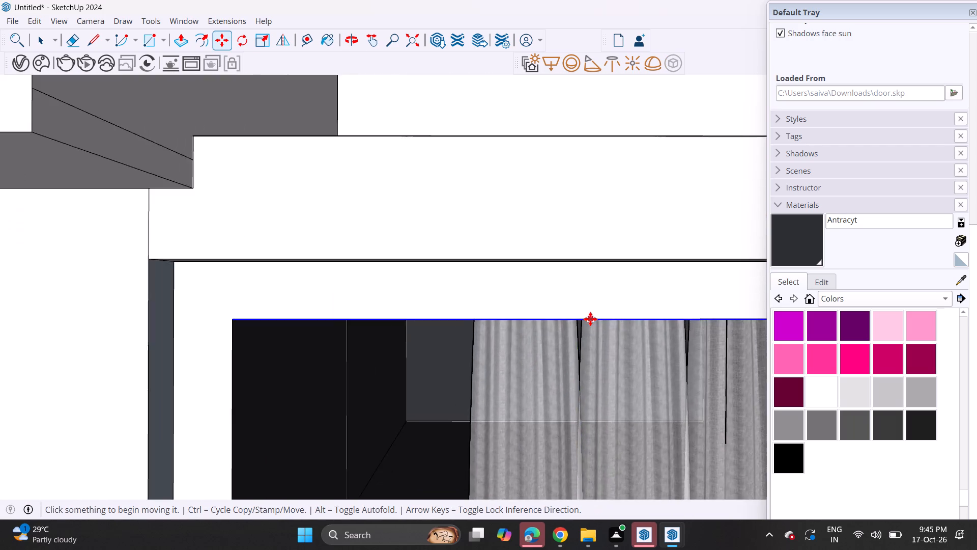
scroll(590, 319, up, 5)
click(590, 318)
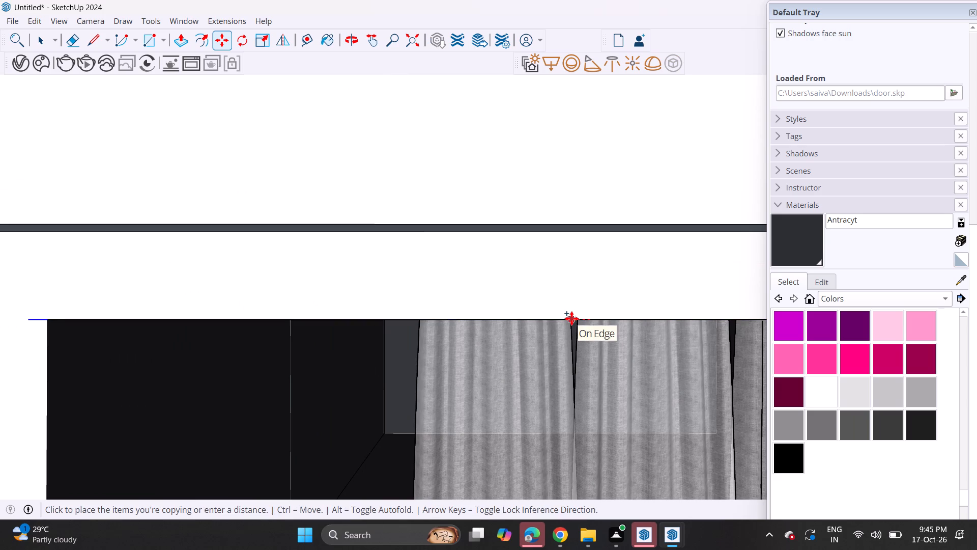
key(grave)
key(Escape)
Copy the row's last curtain panel twice more, side by side, to fill the remaining gap on the opening's entrance side.
key(space)
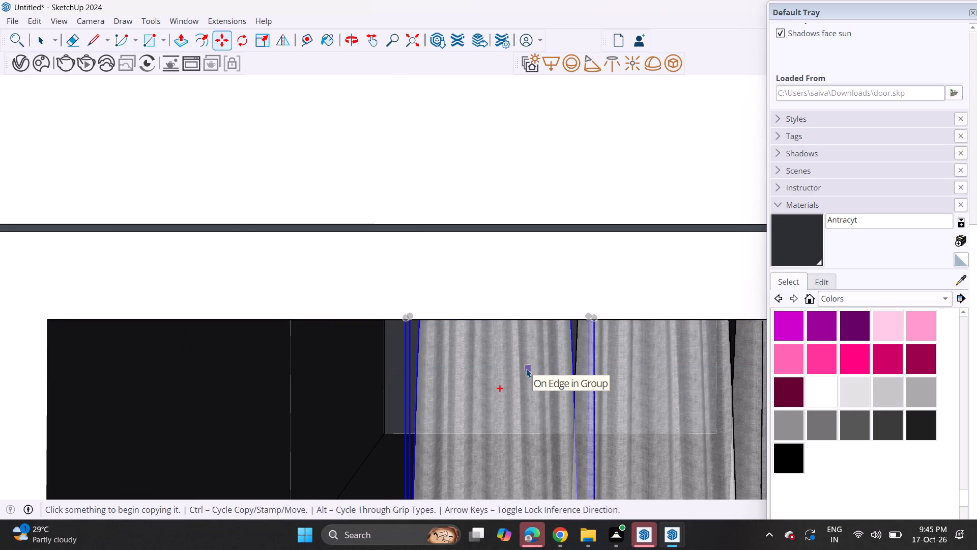
click(526, 369)
key(m)
middle_drag(558, 345, 573, 269)
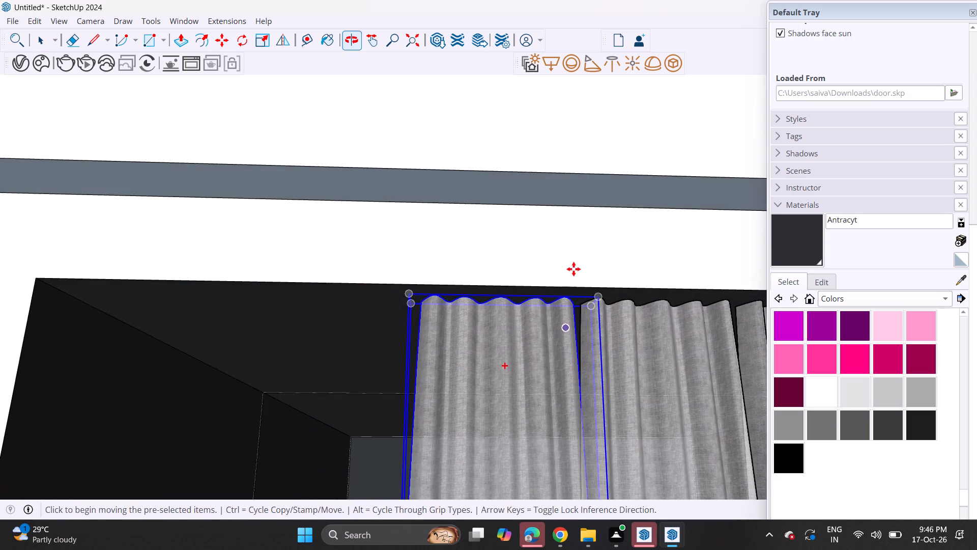
click(595, 297)
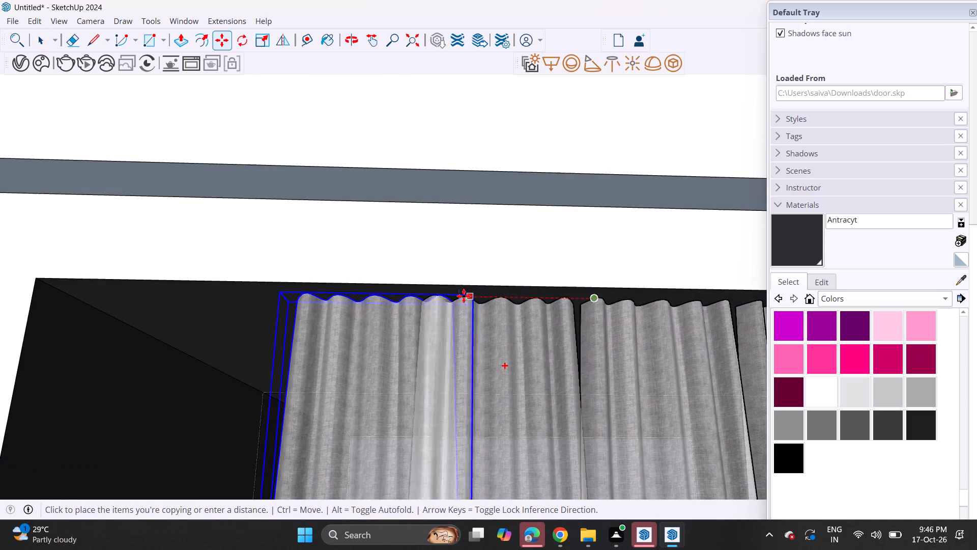
click(421, 298)
click(420, 298)
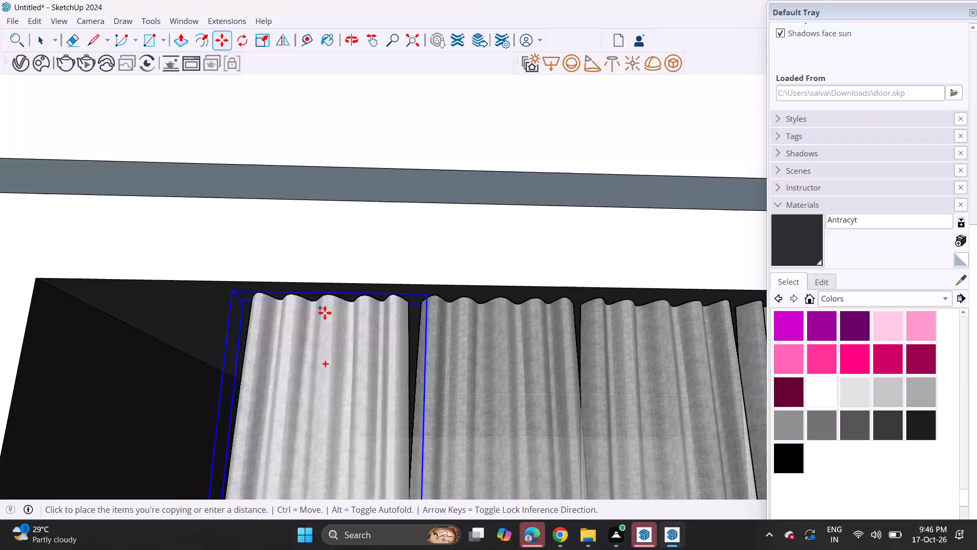
click(253, 296)
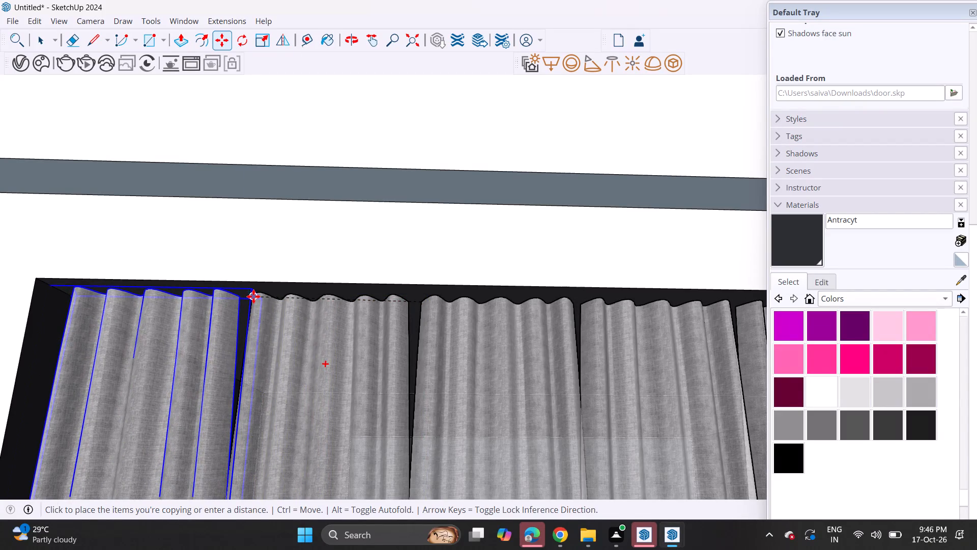
scroll(285, 299, down, 20)
scroll(285, 299, down, 5)
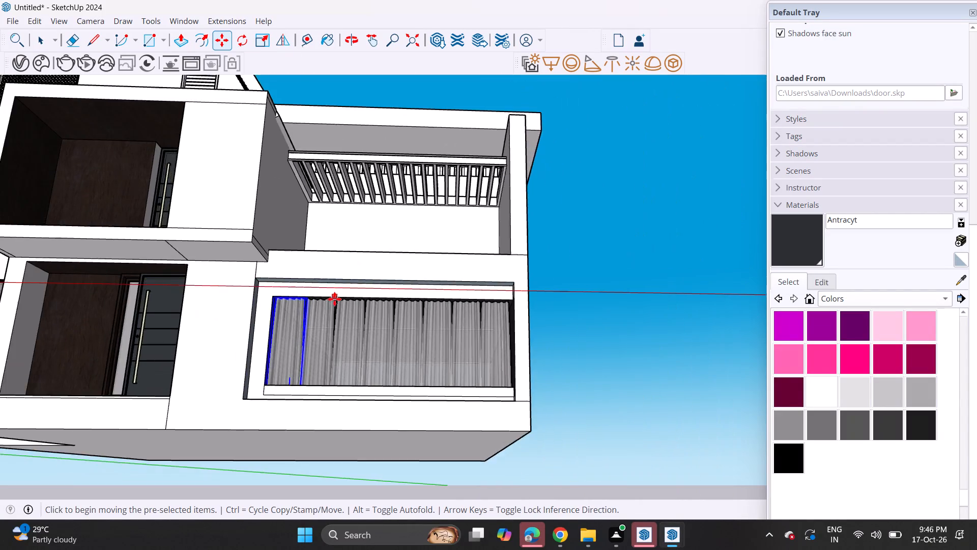
middle_drag(338, 297, 353, 364)
key(space)
click(581, 347)
middle_drag(468, 342, 633, 346)
scroll(635, 327, down, 4)
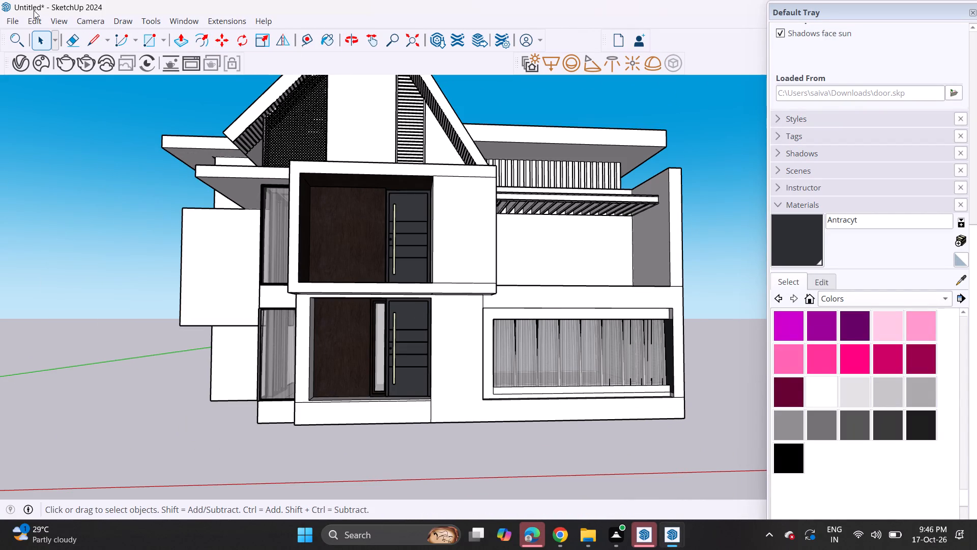
Import the Exterior+Sliding+Doors model from Downloads and place it on the ground beside the house's front corner.
click(13, 20)
click(41, 193)
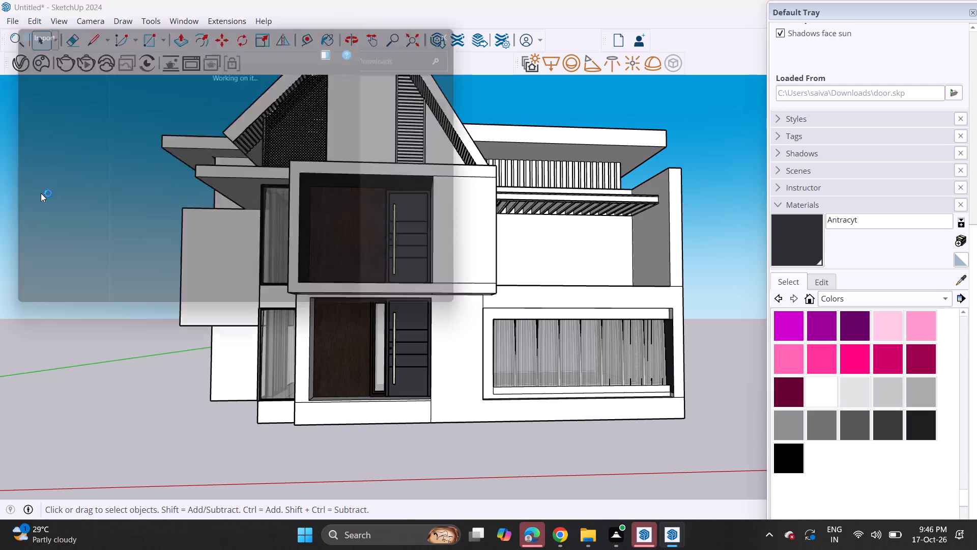
scroll(193, 149, down, 16)
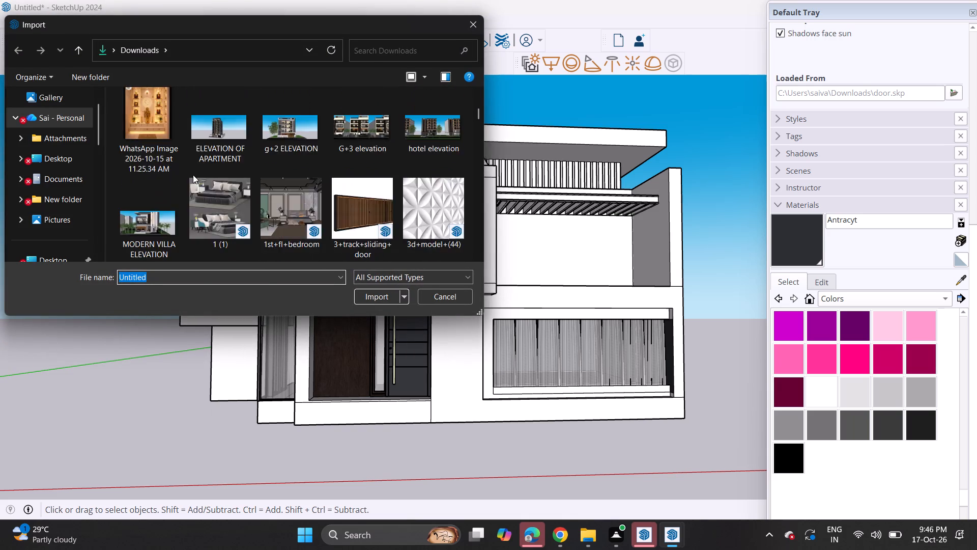
scroll(193, 175, down, 15)
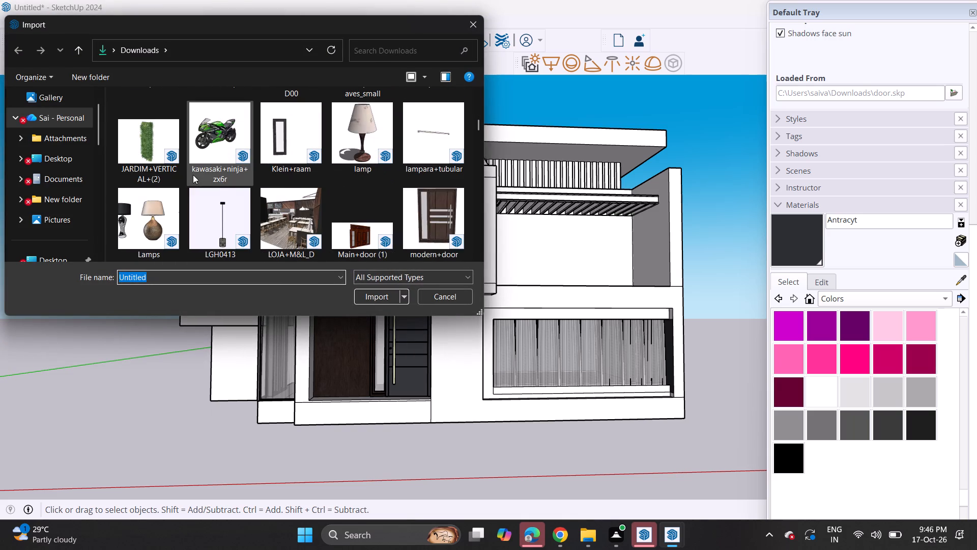
scroll(193, 175, down, 6)
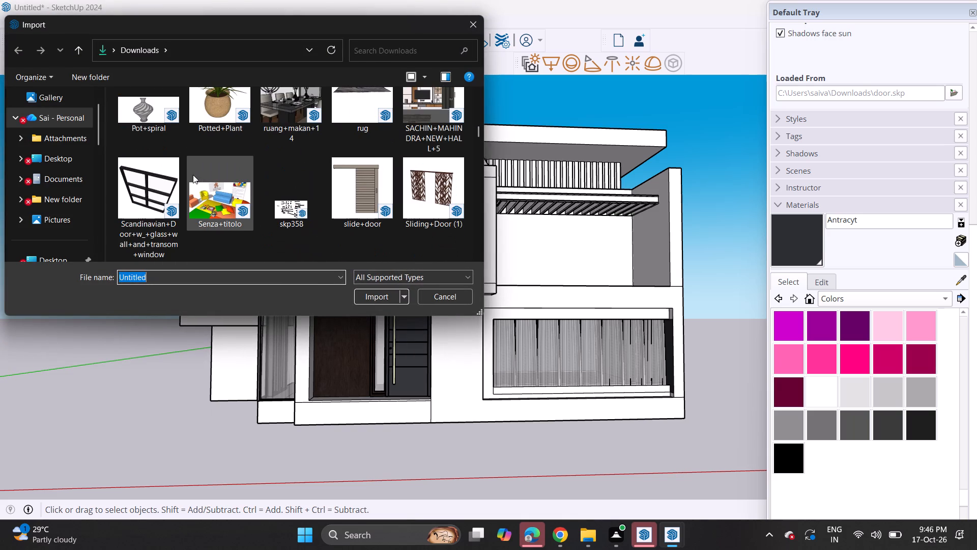
scroll(193, 175, down, 5)
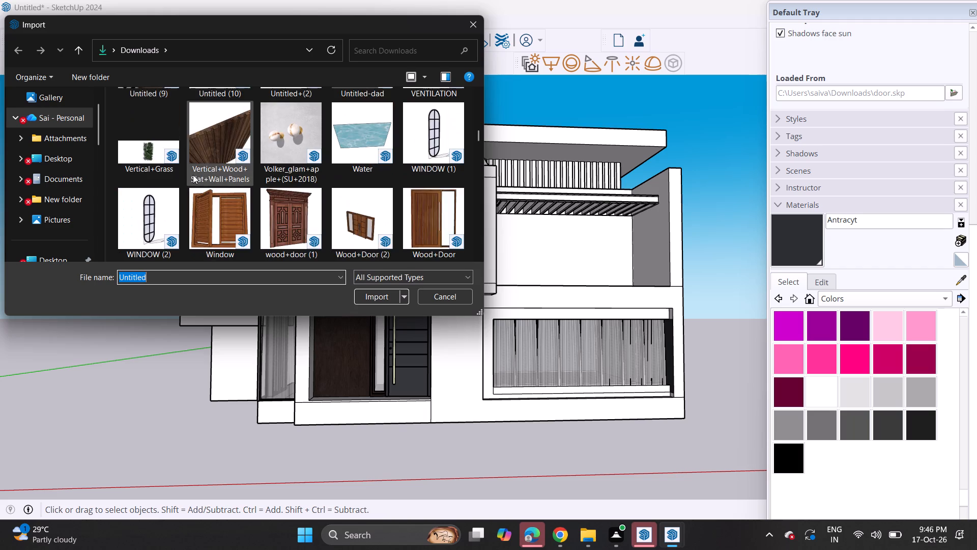
scroll(193, 175, down, 10)
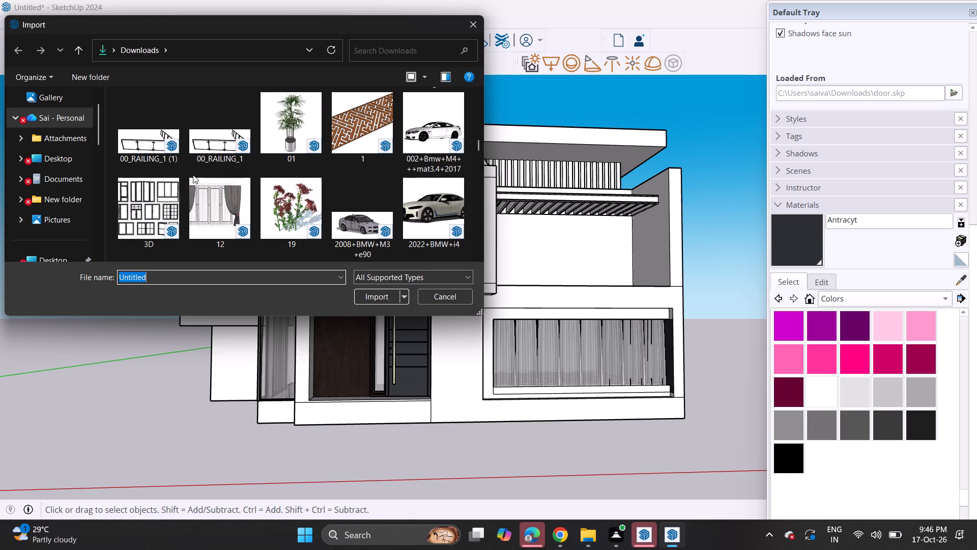
scroll(193, 175, down, 6)
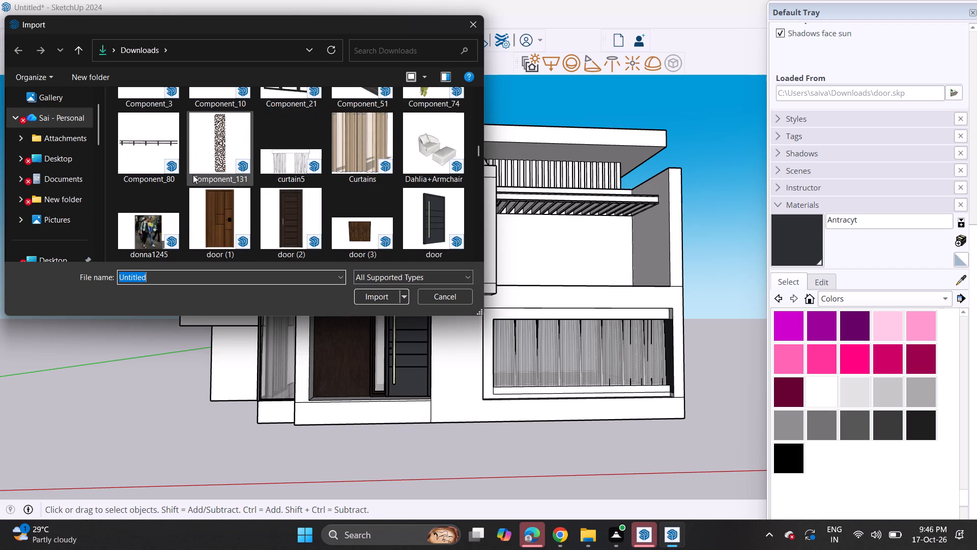
scroll(193, 175, down, 2)
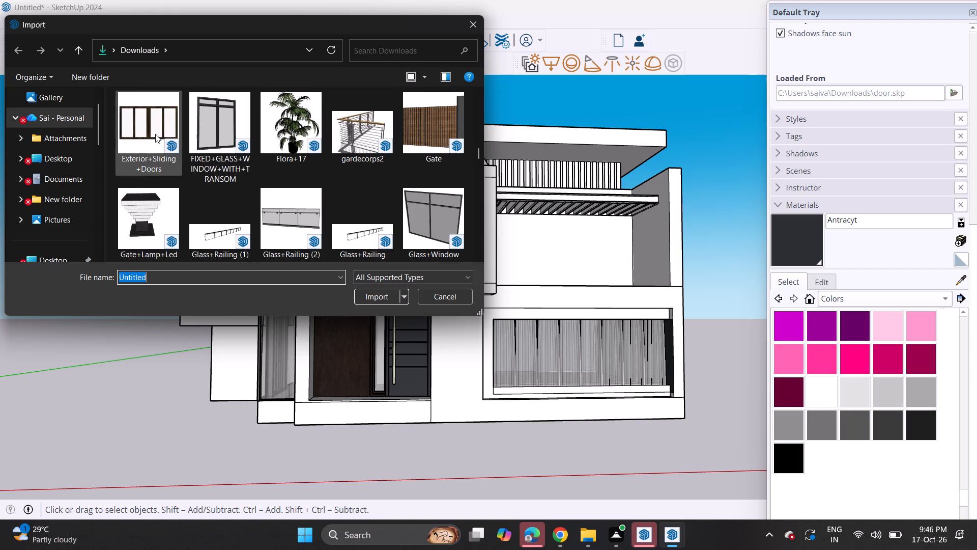
click(155, 134)
click(374, 291)
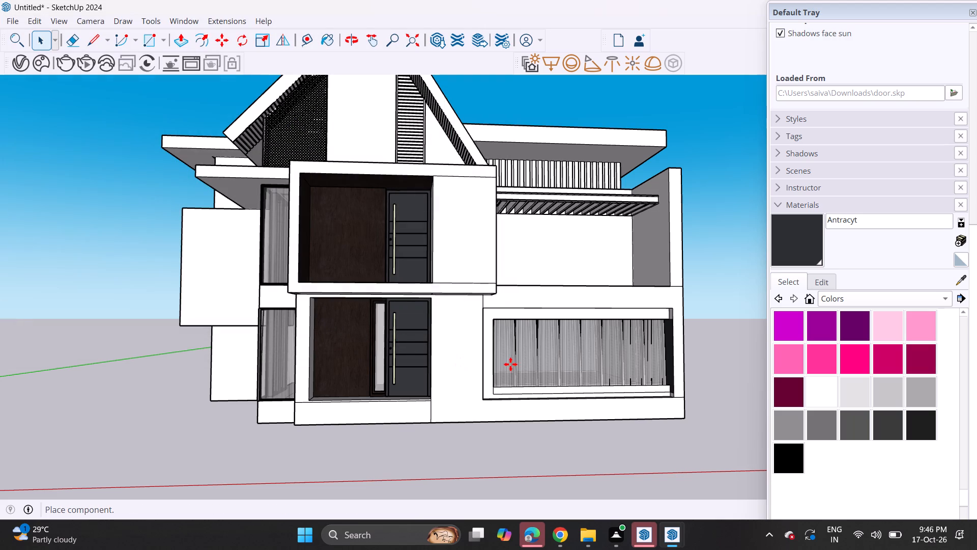
scroll(583, 383, up, 5)
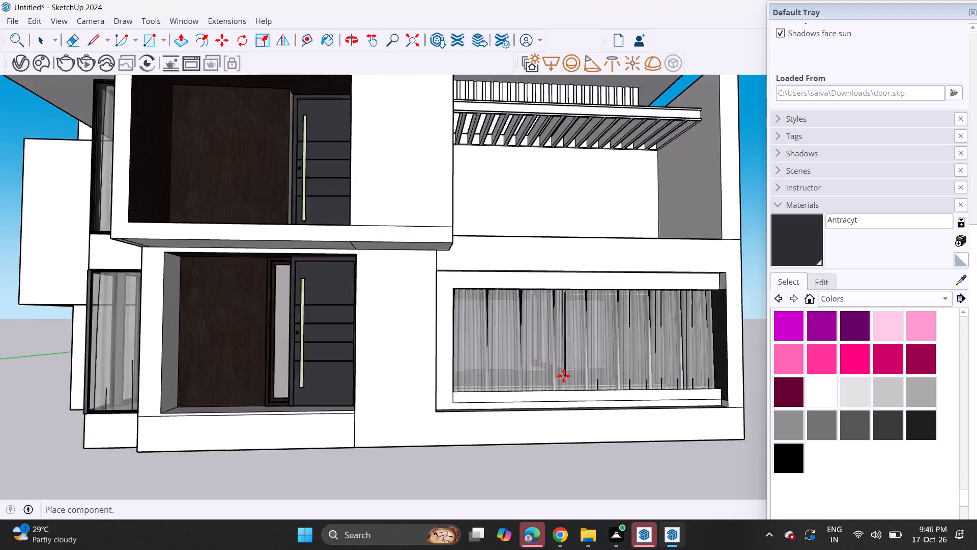
scroll(563, 376, up, 1)
scroll(559, 367, down, 18)
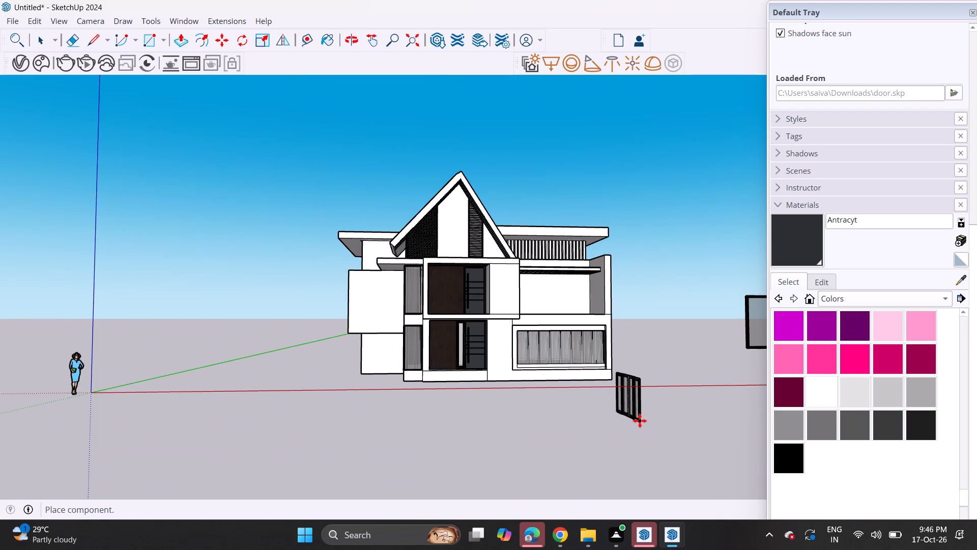
click(640, 421)
Rotate the imported sliding door about the vertical axis so it stands parallel to the front facade.
click(242, 40)
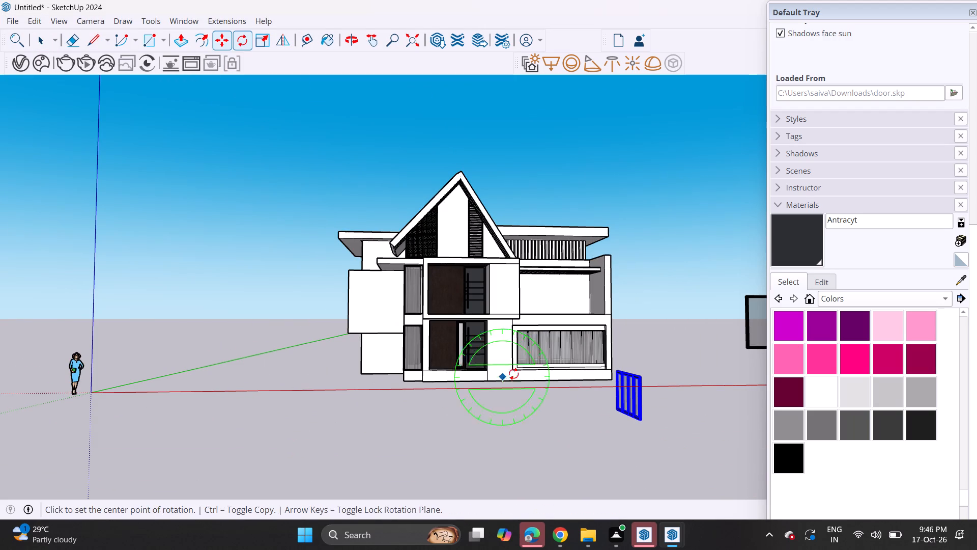
middle_drag(584, 453, 570, 506)
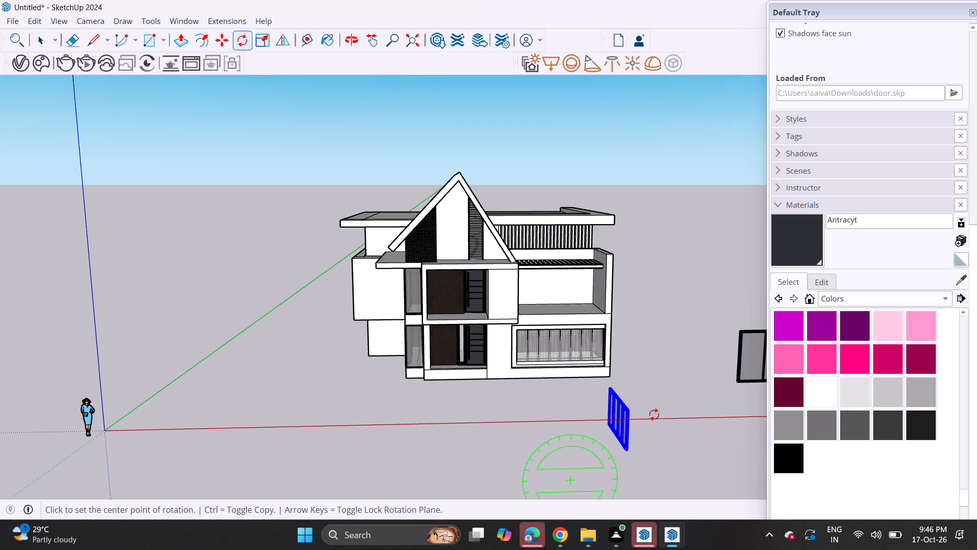
middle_drag(658, 390, 650, 471)
click(648, 415)
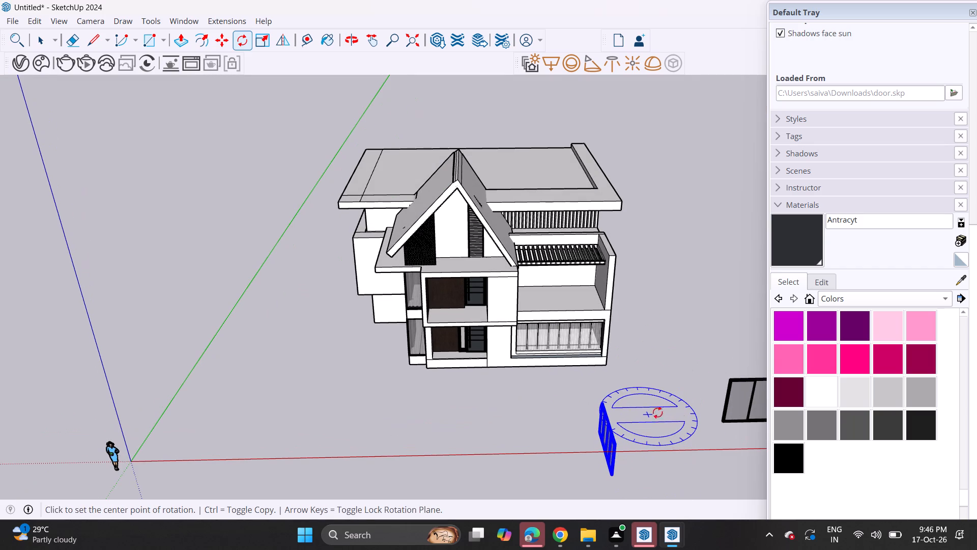
click(681, 412)
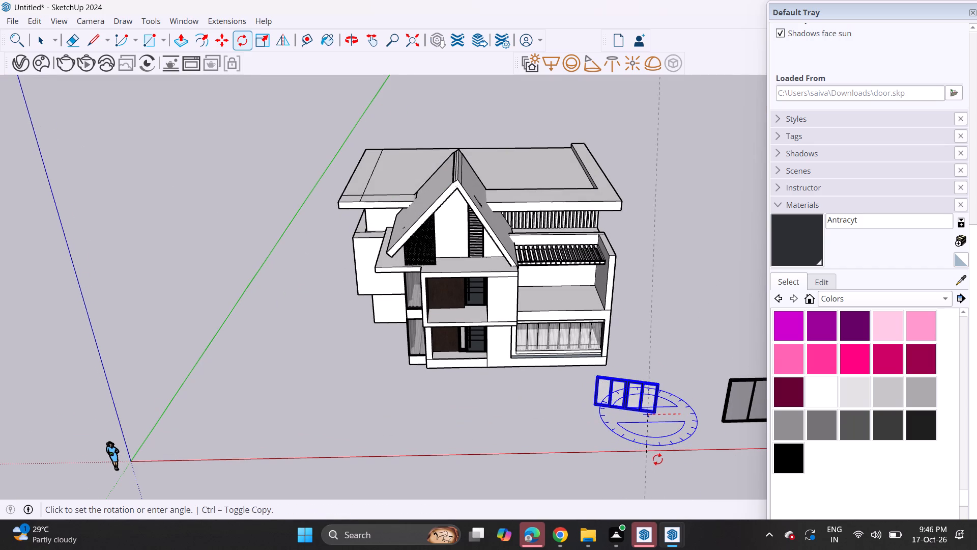
click(661, 461)
Move the sliding door by its lower outer corner to the wide ground-floor window opening's lower corner beside the outer side wall.
scroll(637, 405, up, 4)
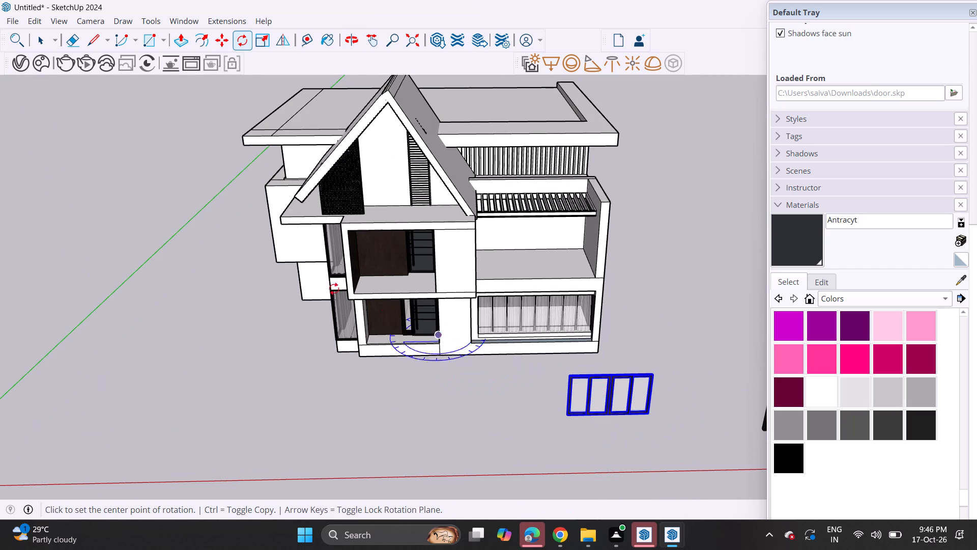
click(221, 44)
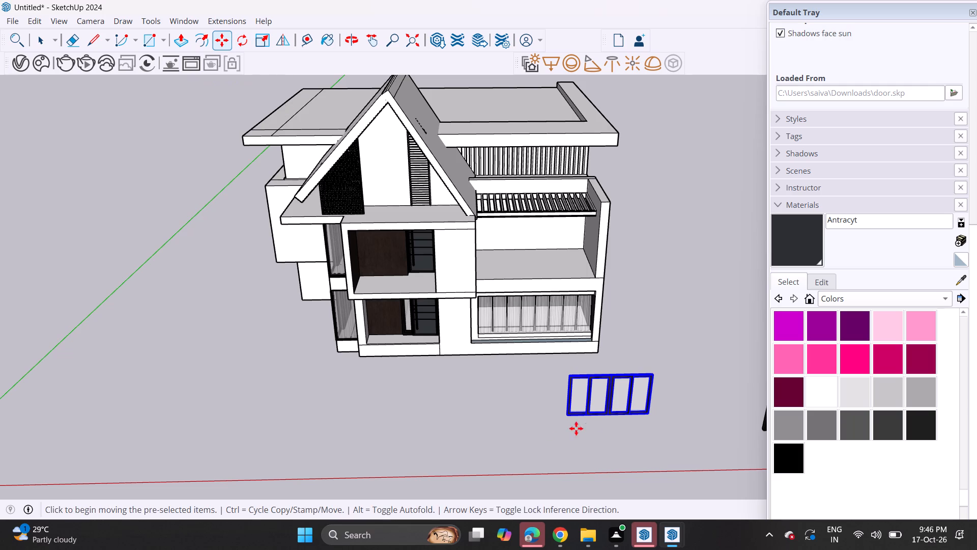
scroll(605, 429, up, 2)
scroll(655, 407, up, 4)
click(660, 415)
scroll(547, 271, up, 1)
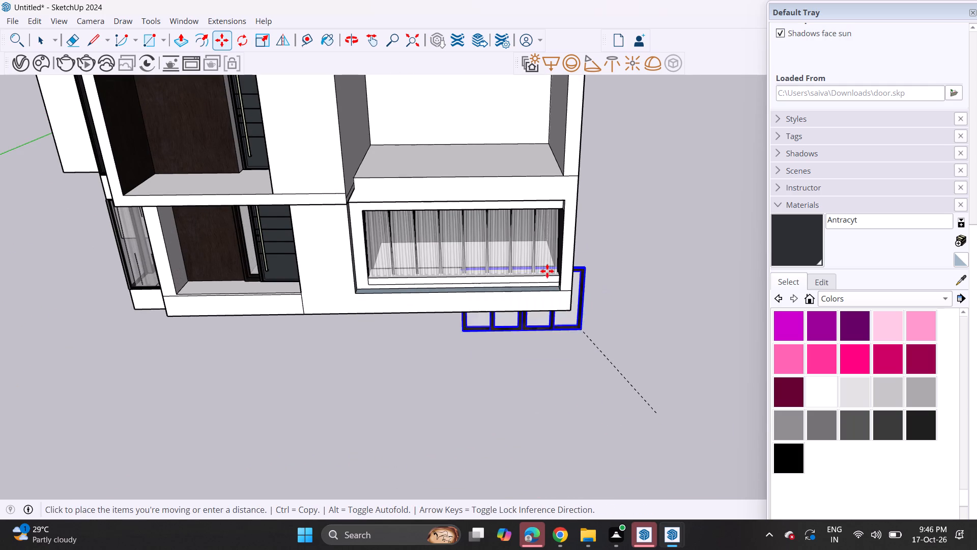
scroll(547, 271, up, 16)
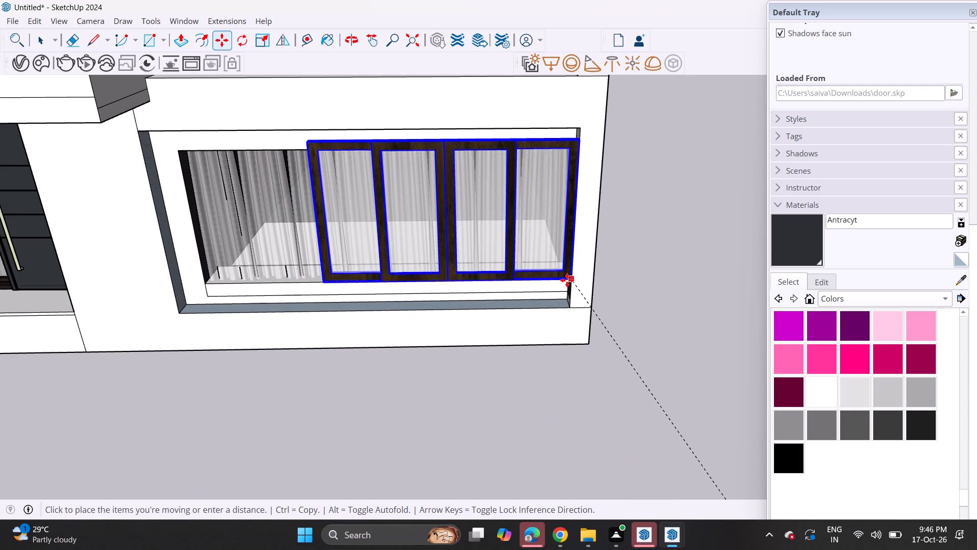
click(568, 281)
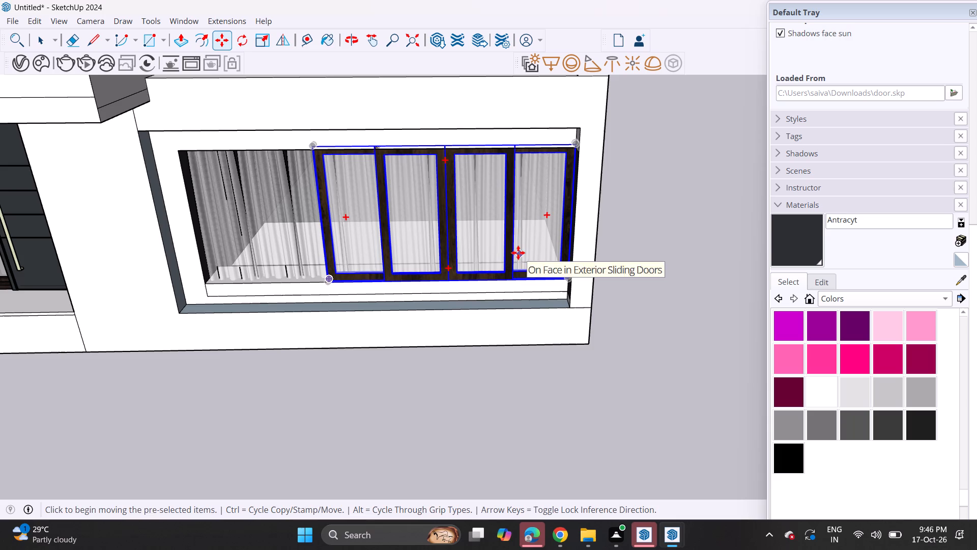
Scale the sliding door's height down slightly so its top edge fits the window opening's head.
middle_drag(401, 173, 401, 85)
scroll(304, 169, up, 3)
scroll(345, 180, up, 3)
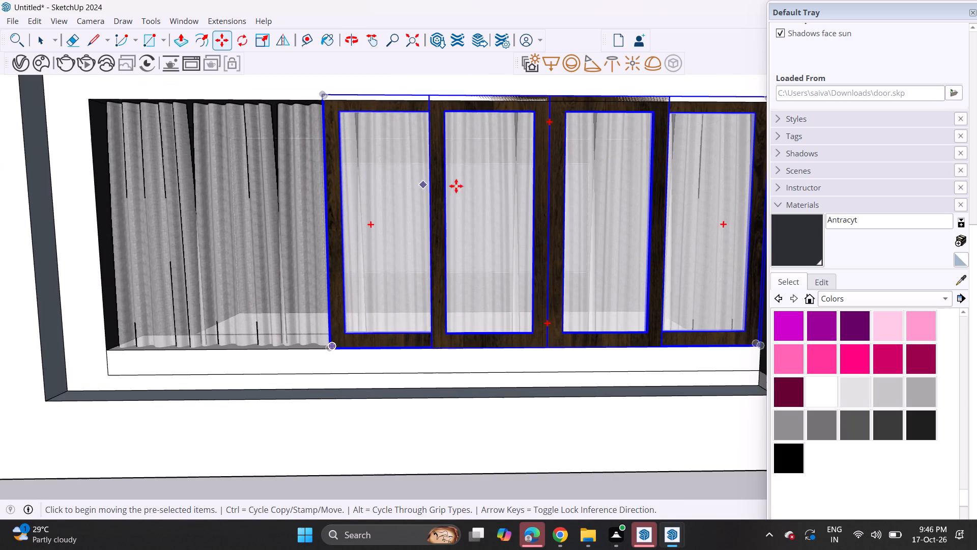
click(269, 38)
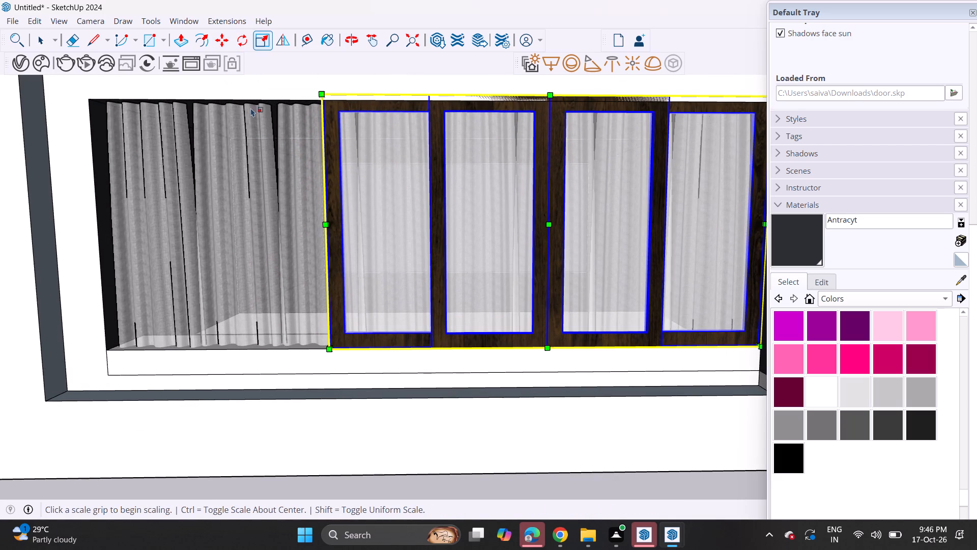
scroll(328, 199, down, 3)
shift+middle_drag(361, 191, 361, 238)
scroll(511, 195, up, 3)
middle_drag(501, 180, 587, 148)
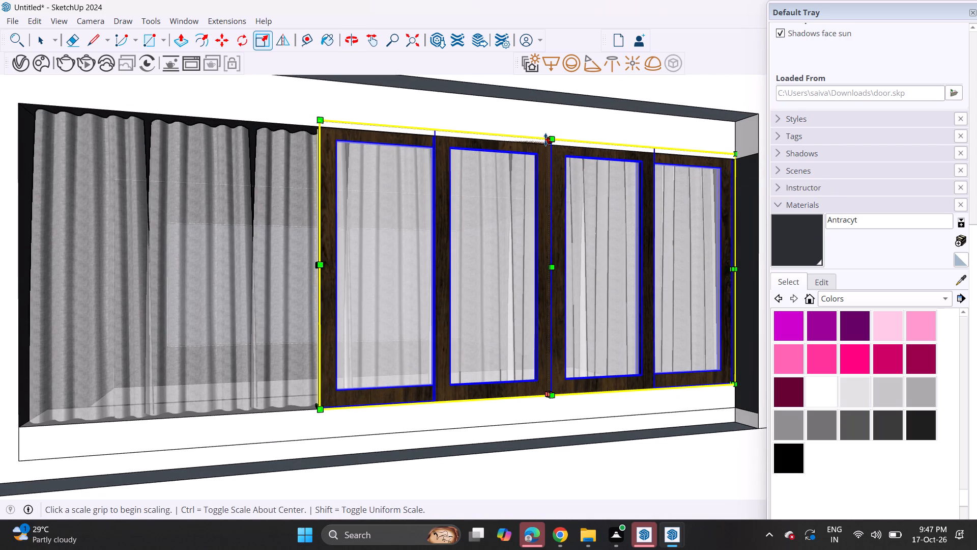
click(545, 139)
click(544, 147)
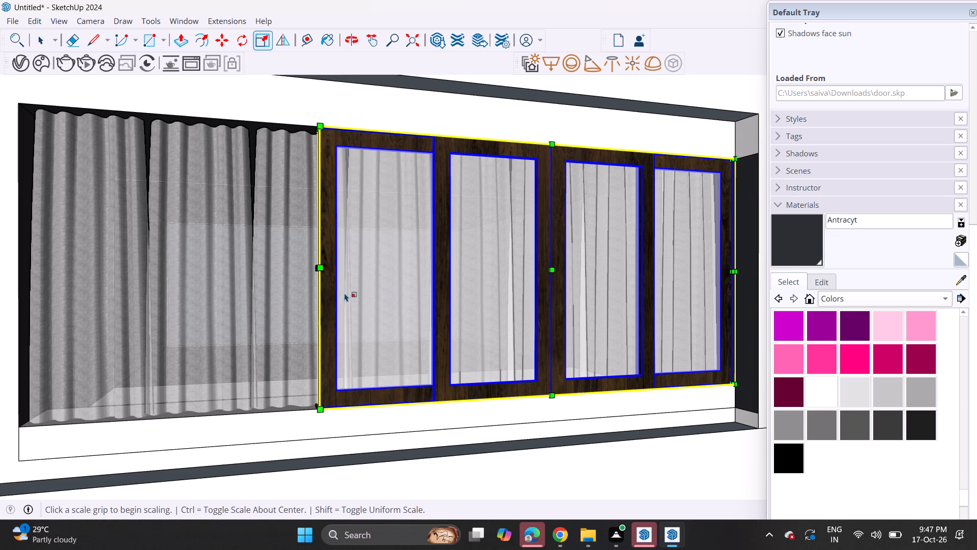
Stretch the sliding door's width toward the entrance side so its four panels span the whole window opening.
middle_drag(328, 280, 269, 291)
scroll(281, 284, up, 3)
middle_drag(235, 285, 332, 299)
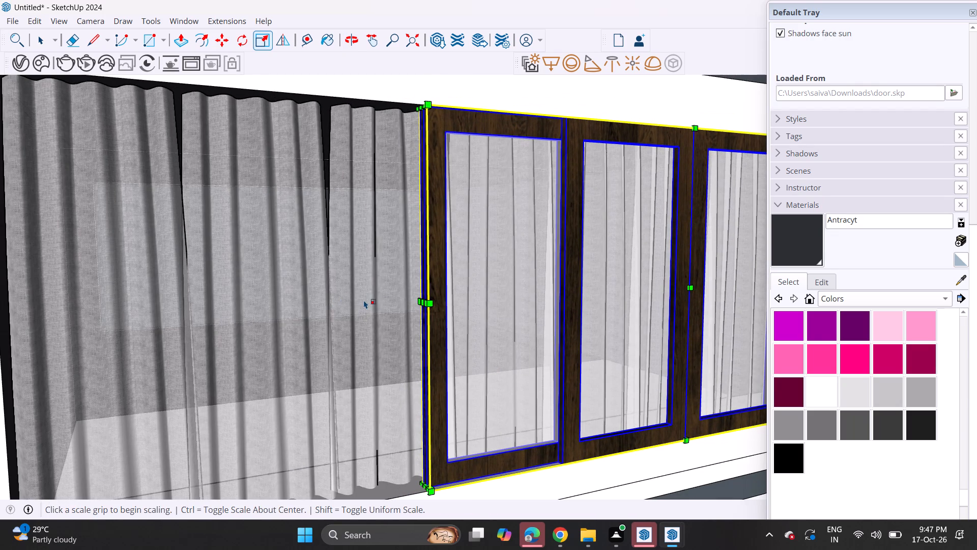
click(422, 302)
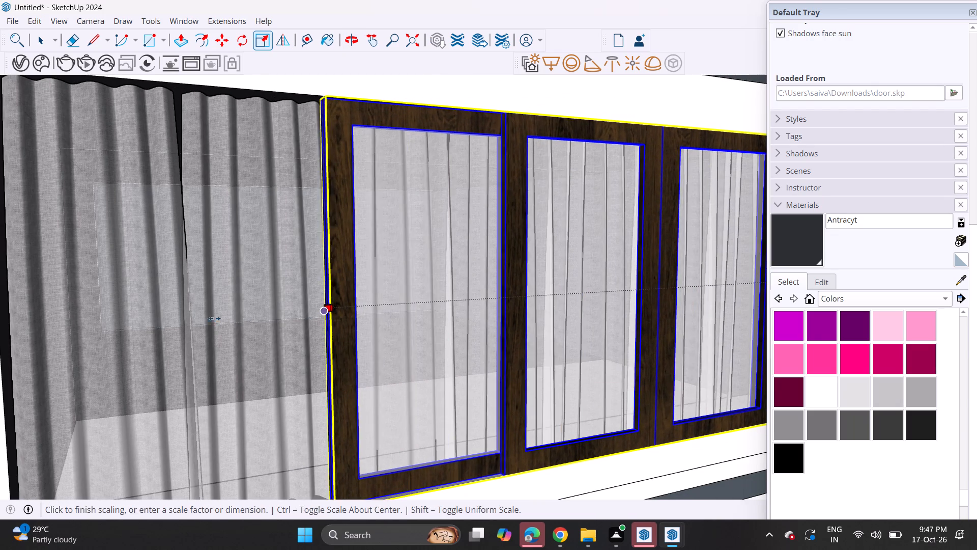
scroll(201, 318, down, 7)
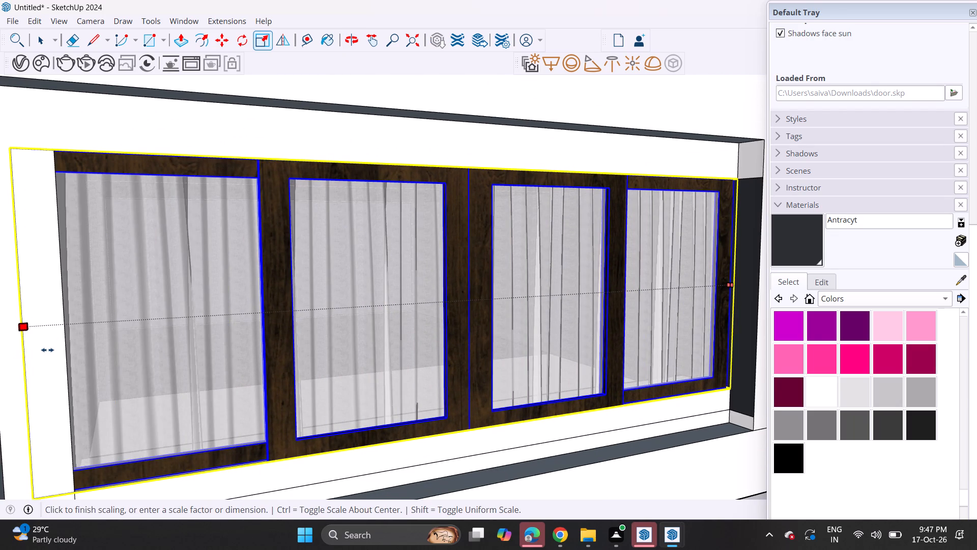
click(65, 351)
middle_drag(356, 311, 285, 302)
scroll(275, 298, down, 20)
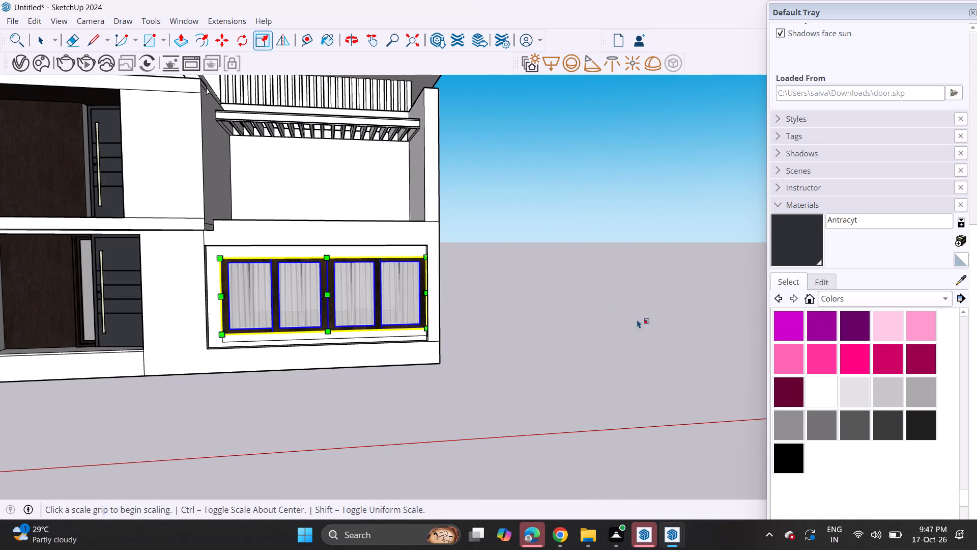
key(space)
click(529, 305)
Move the sliding door back into the window recess from the opening's lower entrance-side corner, setting it behind the wall face.
shift+middle_drag(383, 310, 531, 333)
middle_drag(507, 336, 457, 328)
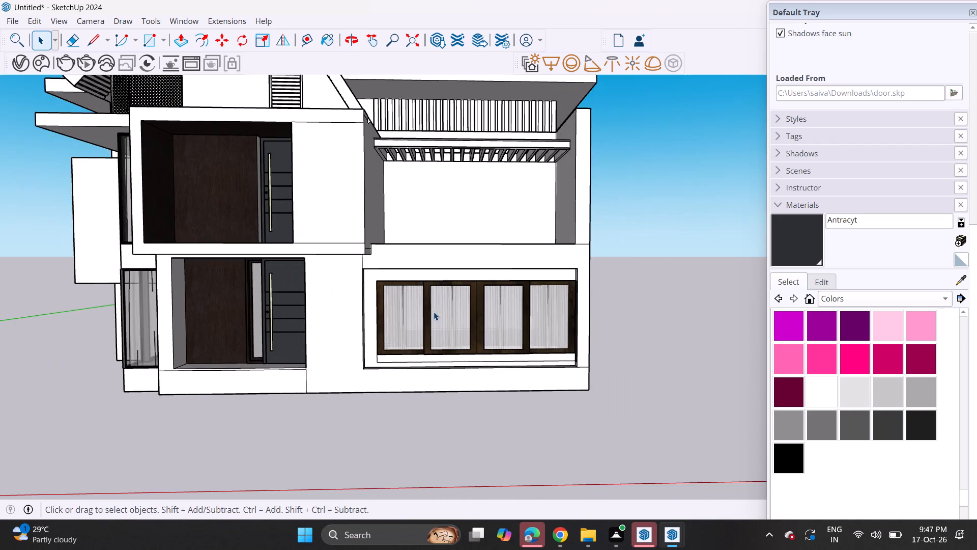
shift+middle_drag(505, 348, 578, 370)
scroll(516, 344, down, 2)
shift+middle_drag(506, 348, 614, 374)
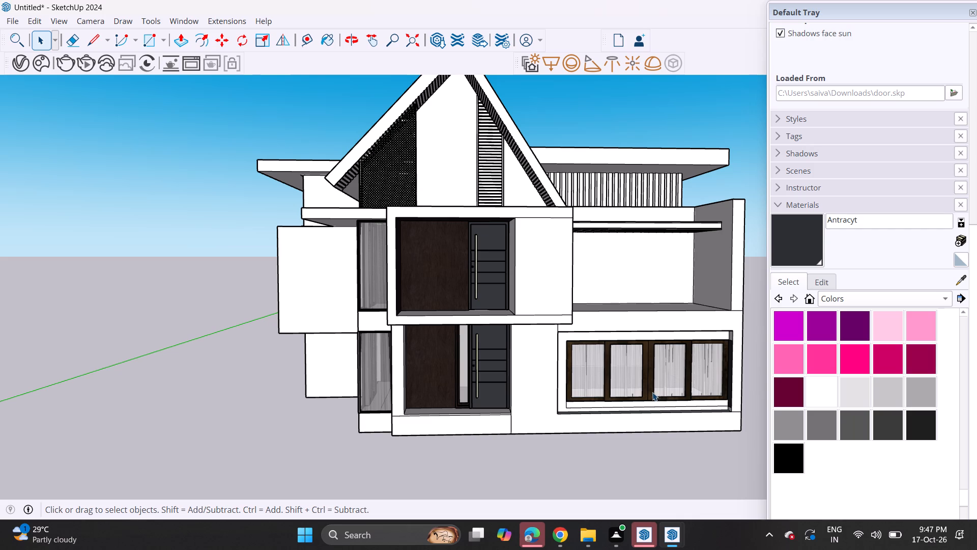
scroll(653, 389, up, 10)
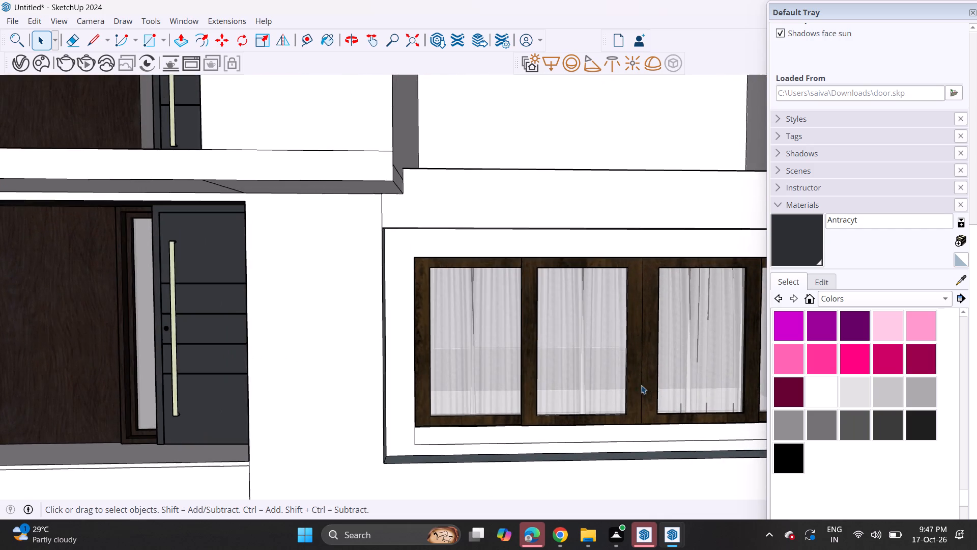
middle_drag(610, 391, 487, 410)
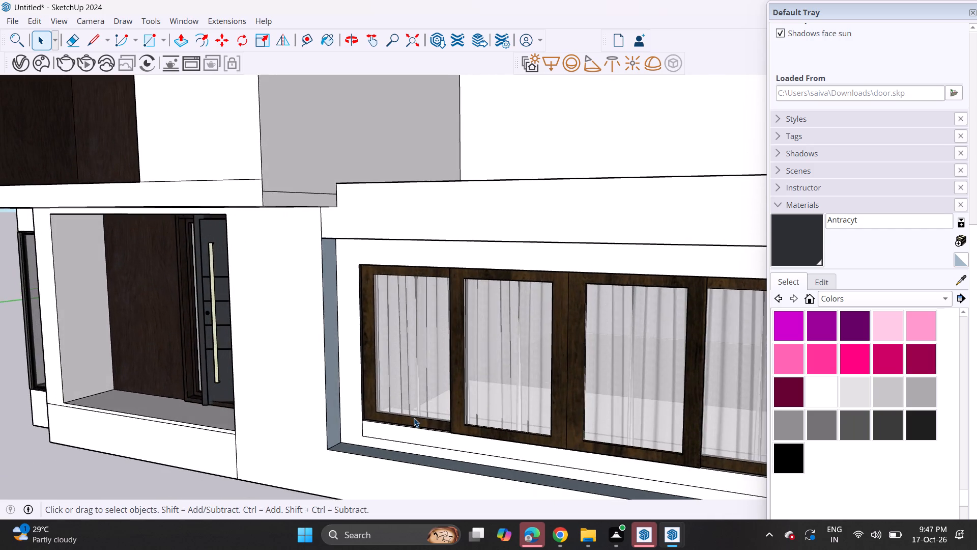
scroll(414, 418, up, 7)
click(379, 421)
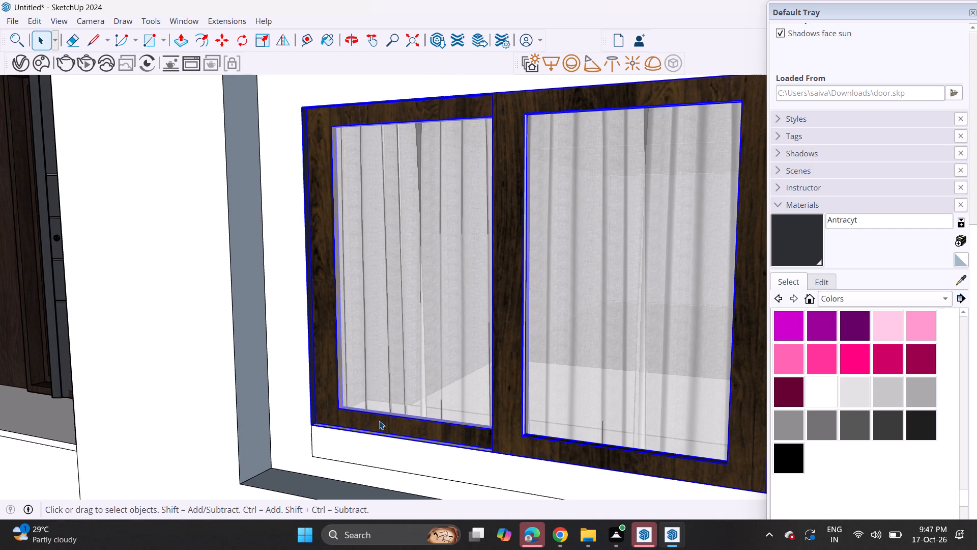
key(m)
click(307, 423)
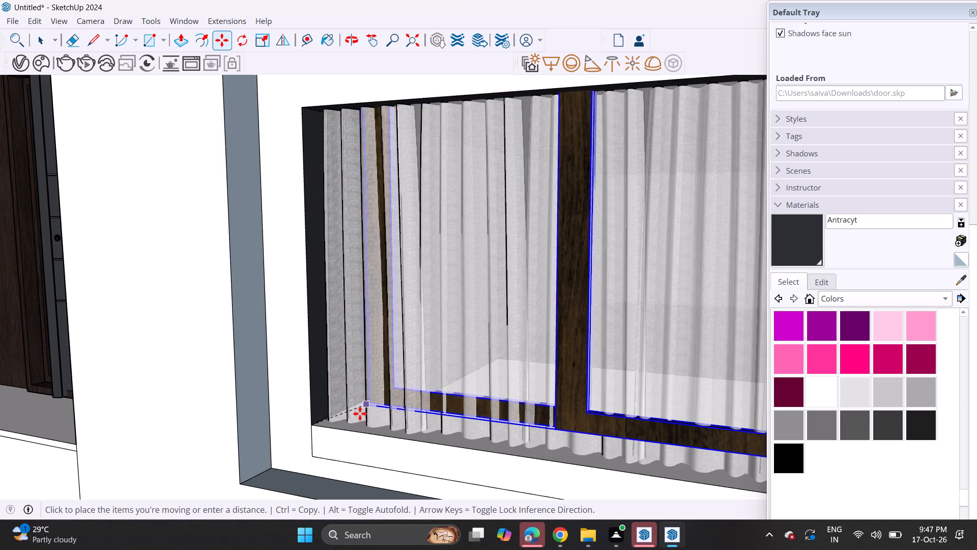
click(365, 406)
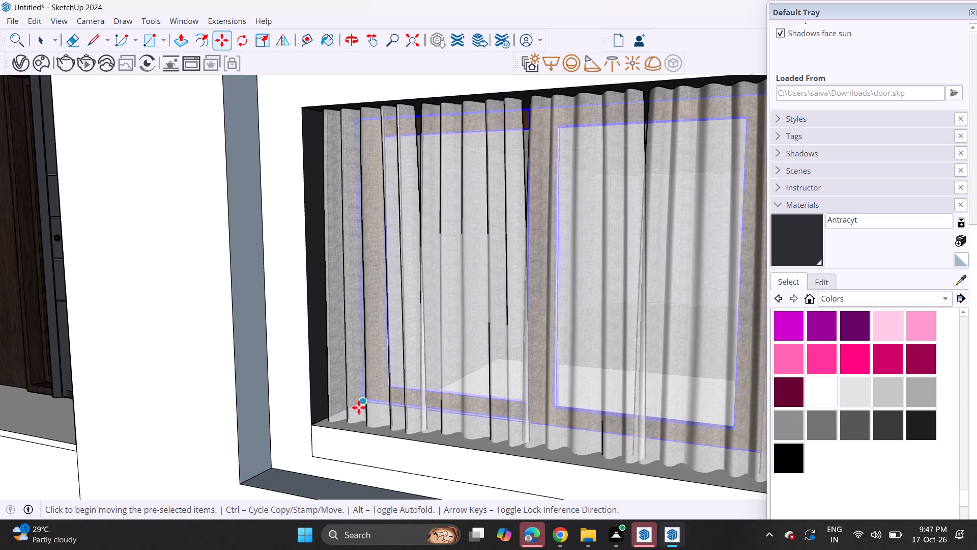
Select all the curtain panels in the wide window and move them back from the opening's front corner to behind the sliding door.
scroll(342, 394, down, 8)
middle_drag(343, 390, 450, 371)
scroll(449, 347, down, 6)
middle_drag(469, 343, 454, 346)
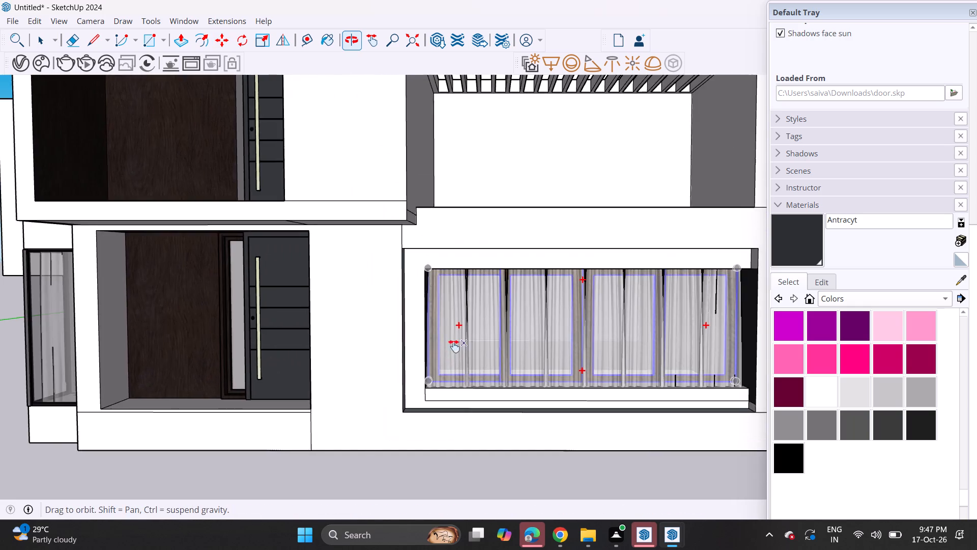
middle_drag(454, 346, 349, 360)
key(space)
click(342, 368)
ctrl+click(365, 366)
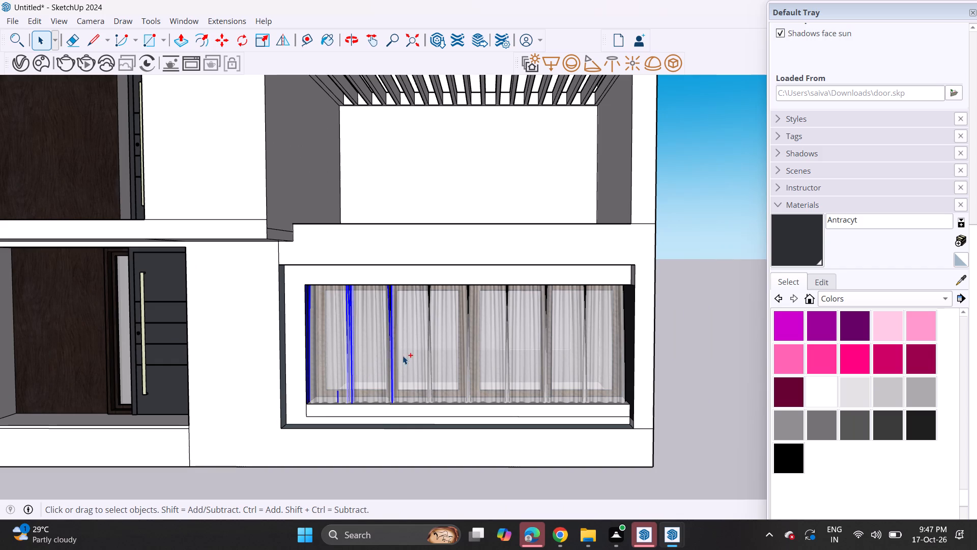
ctrl+click(405, 355)
ctrl+click(441, 364)
ctrl+click(490, 362)
ctrl+click(541, 363)
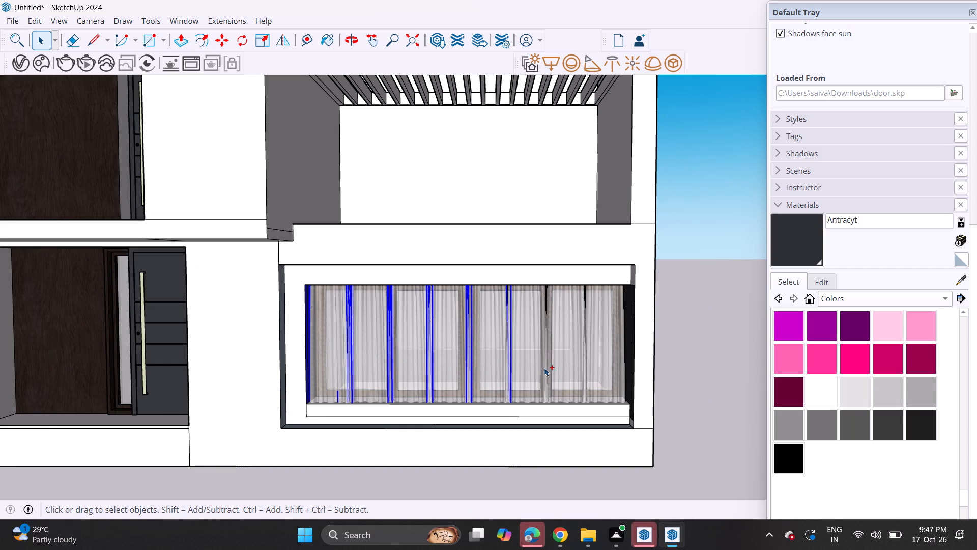
ctrl+click(566, 362)
ctrl+click(616, 358)
ctrl+middle_drag(592, 337, 636, 280)
ctrl+scroll(616, 308, up, 1)
scroll(645, 265, up, 7)
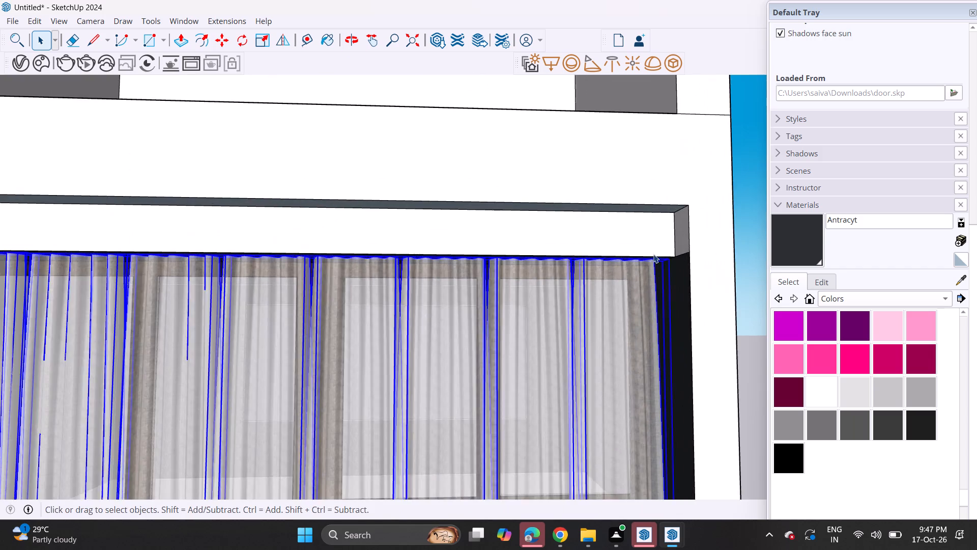
scroll(653, 254, up, 3)
key(m)
click(676, 262)
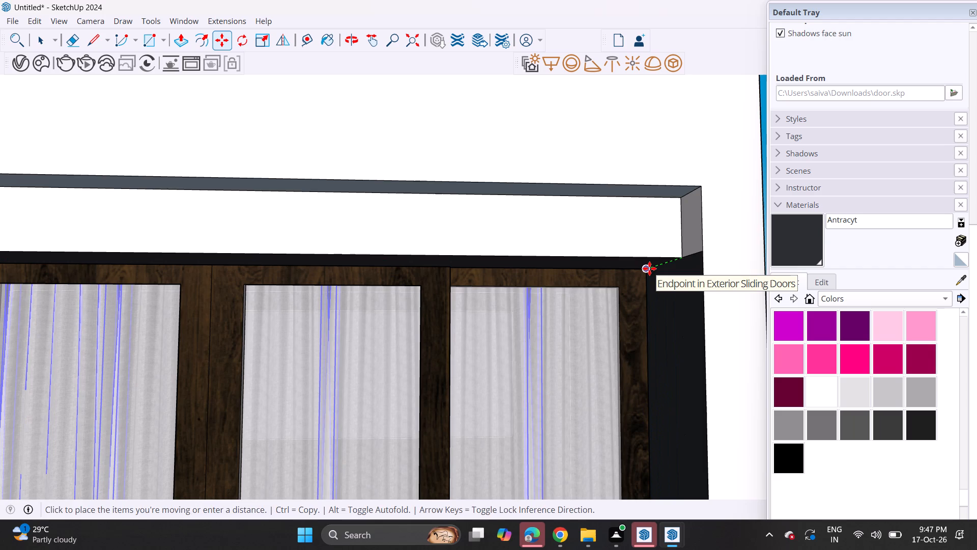
click(649, 268)
scroll(636, 288, down, 14)
key(space)
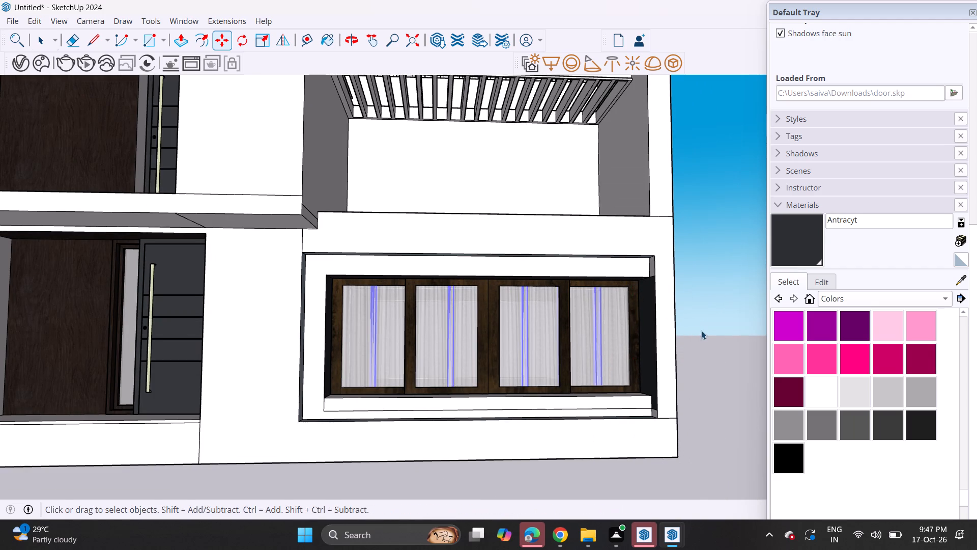
click(701, 331)
Draw a vertical line on the recess's dark outer side wall along the sliding door's edge, from its top corner to the sill.
middle_drag(578, 404, 581, 419)
scroll(632, 424, up, 5)
middle_drag(638, 415, 672, 415)
scroll(639, 414, up, 1)
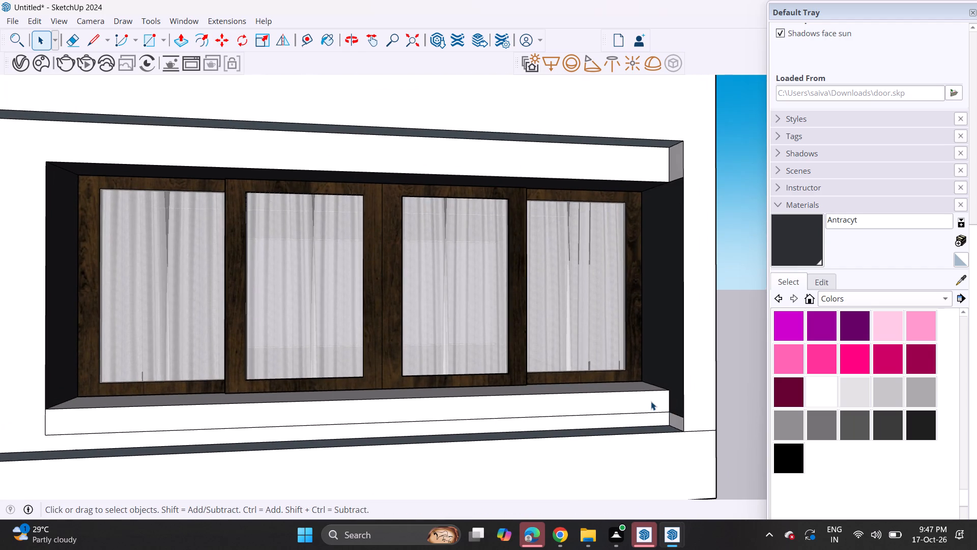
scroll(685, 316, up, 3)
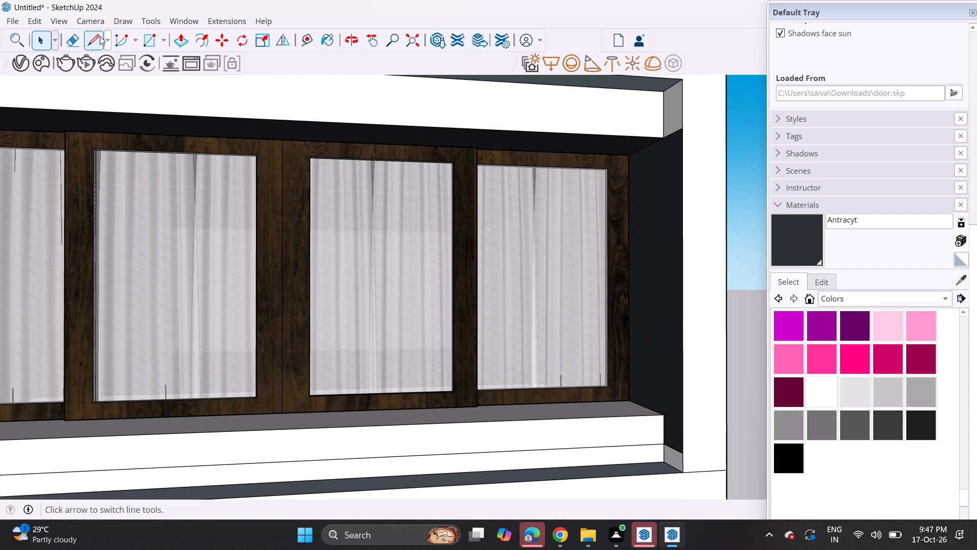
drag(91, 42, 99, 43)
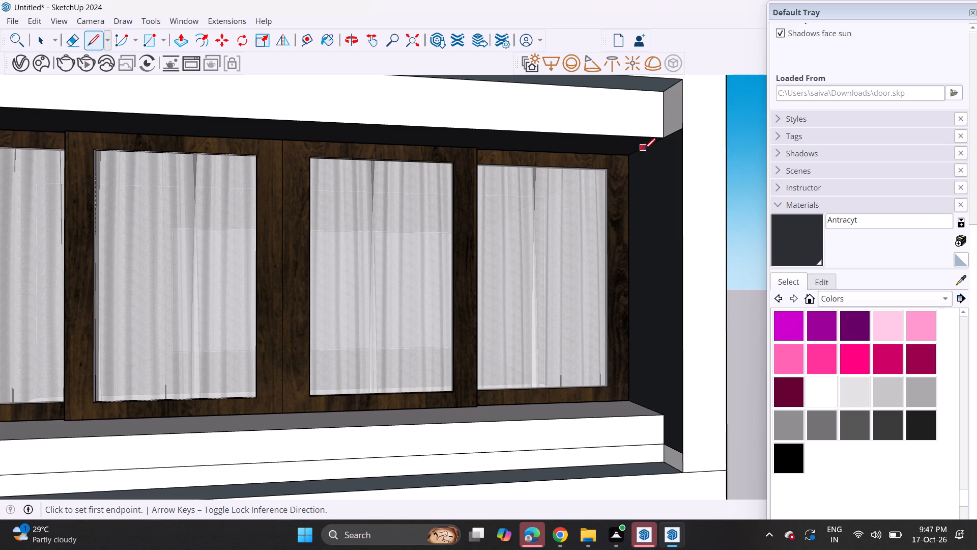
click(631, 150)
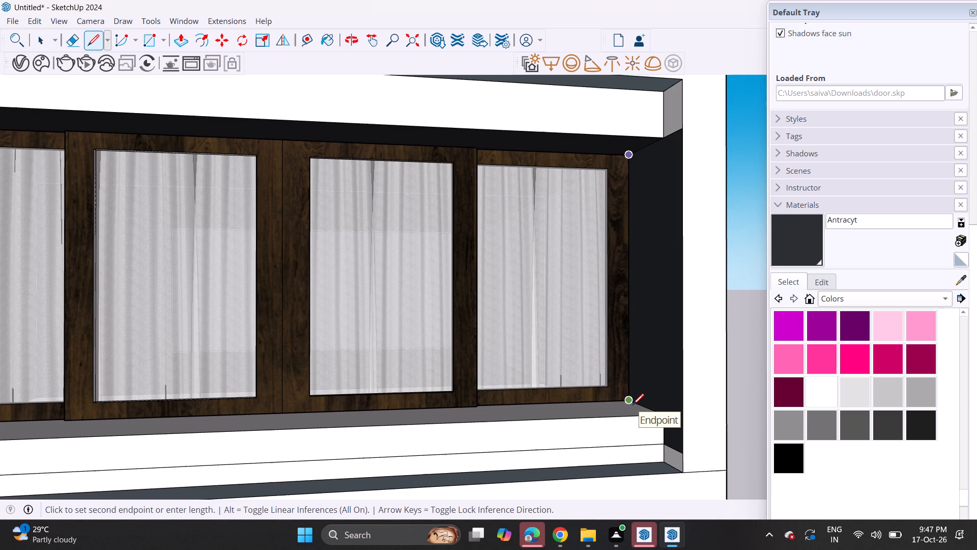
click(633, 405)
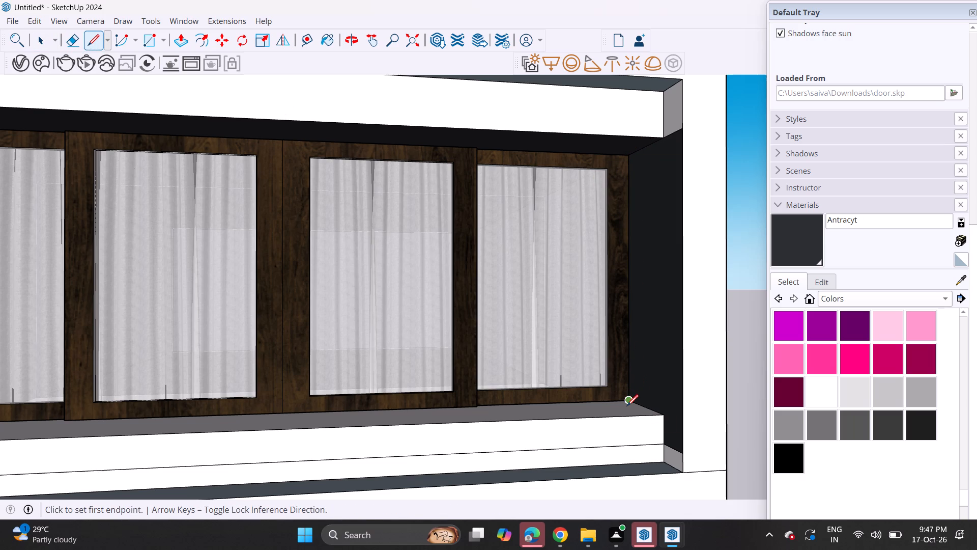
Trace the recess's outer side wall edge along the sliding door and paint that wall white with Color M00.
click(627, 406)
click(630, 155)
click(626, 402)
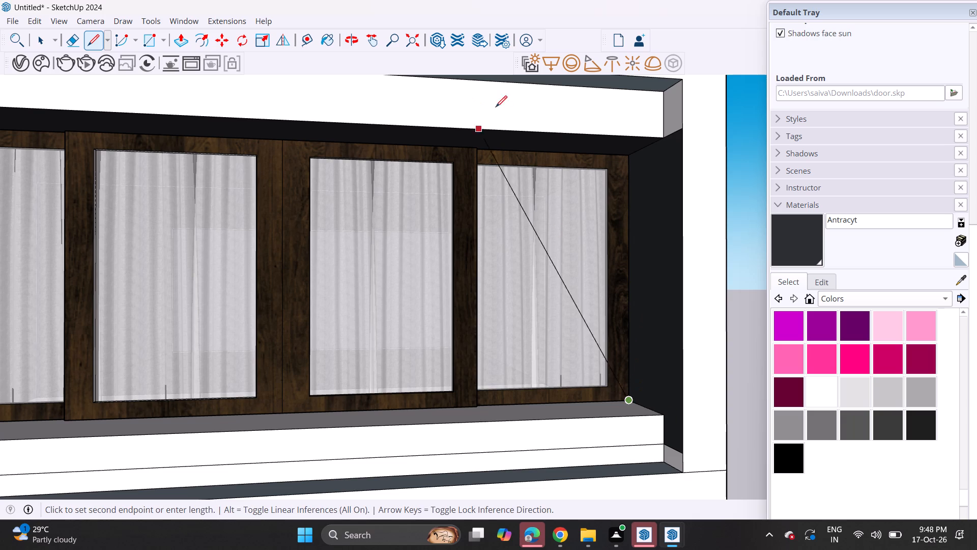
click(834, 393)
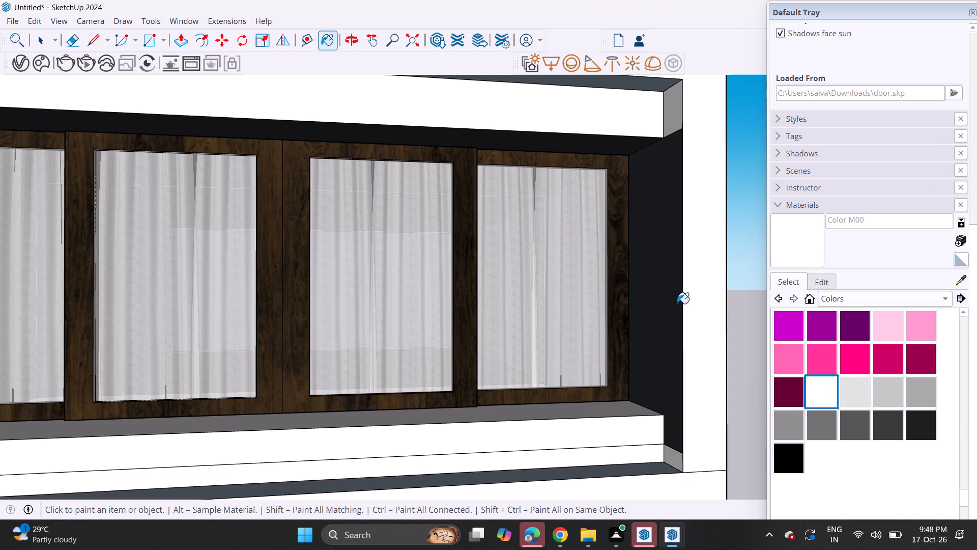
click(677, 304)
scroll(666, 309, down, 7)
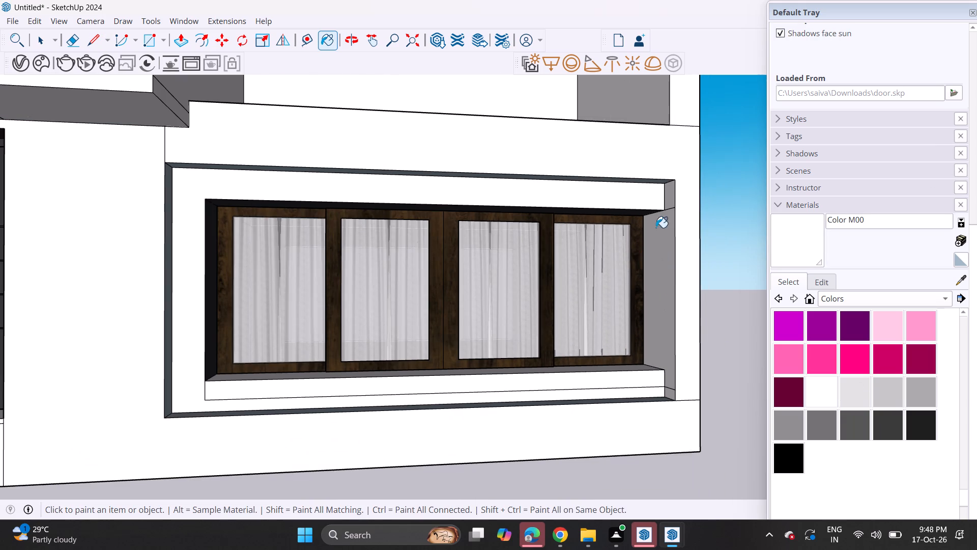
Erase the two short seam edges crossing the recess's outer side wall, near its top and bottom.
middle_drag(657, 213, 656, 261)
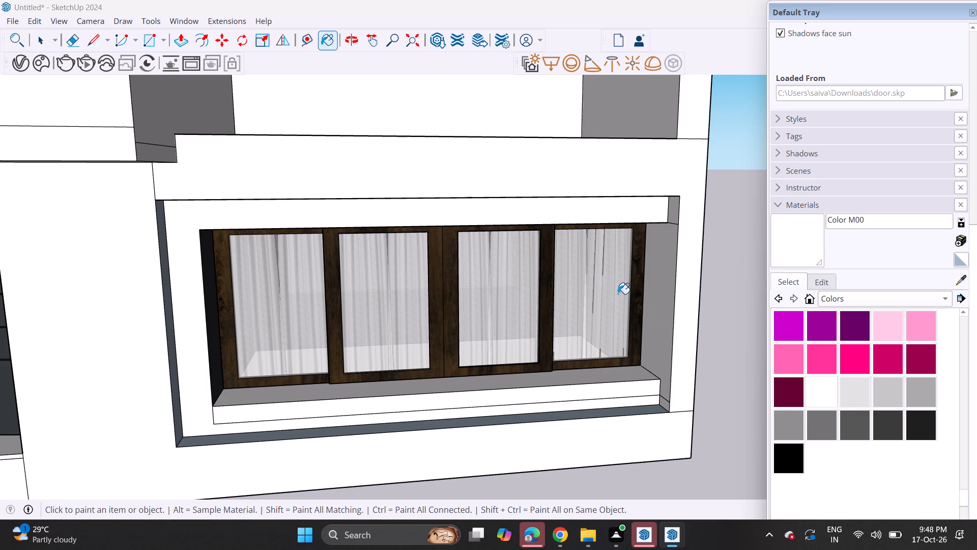
middle_drag(660, 243, 667, 222)
scroll(666, 229, up, 4)
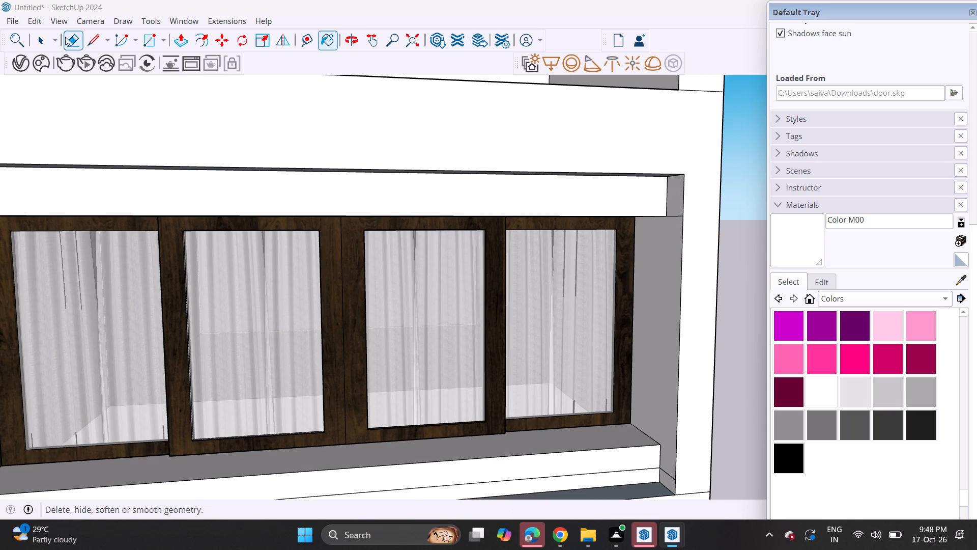
click(72, 37)
drag(678, 214, 670, 245)
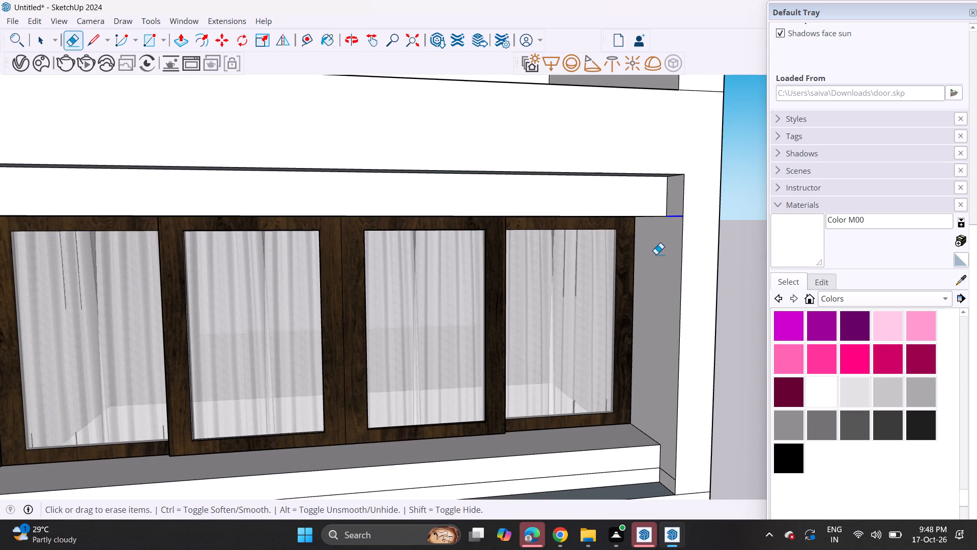
scroll(651, 254, down, 5)
middle_drag(661, 320, 651, 233)
scroll(641, 322, up, 10)
drag(661, 298, 663, 288)
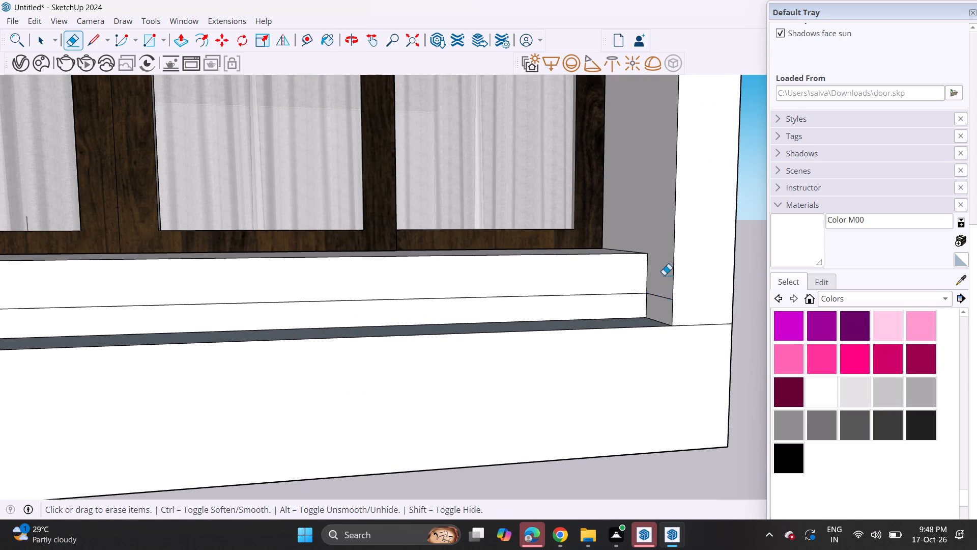
Erase the long horizontal seam on the front face below the window sill and the leftover stub at its entrance-side end.
drag(585, 294, 587, 315)
scroll(578, 276, down, 13)
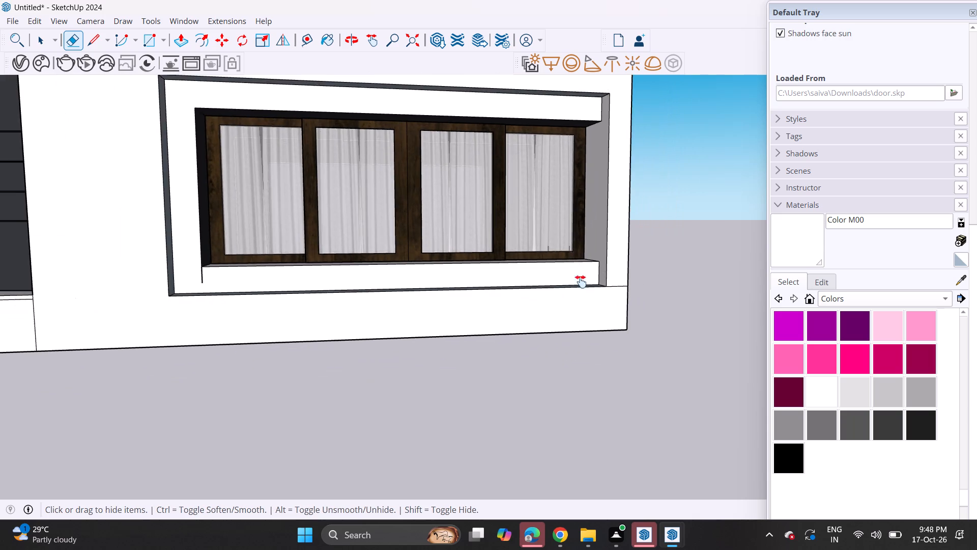
shift+middle_drag(573, 274, 679, 318)
middle_drag(609, 314, 519, 296)
scroll(297, 355, up, 3)
click(296, 309)
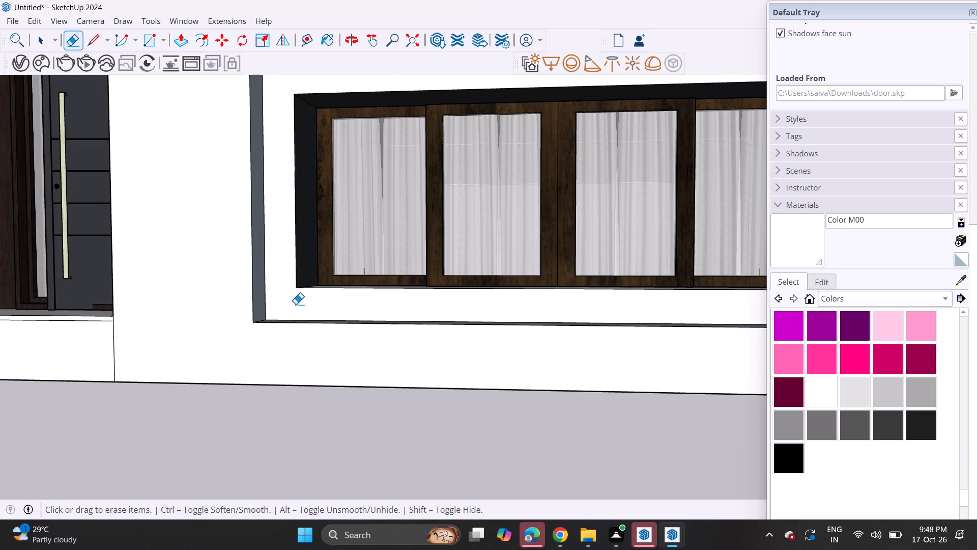
click(296, 304)
Erase the short vertical edge above the window frame's entrance-side corner and try to erase the one at the plinth beside the entrance.
scroll(292, 292, down, 6)
middle_drag(298, 280, 536, 327)
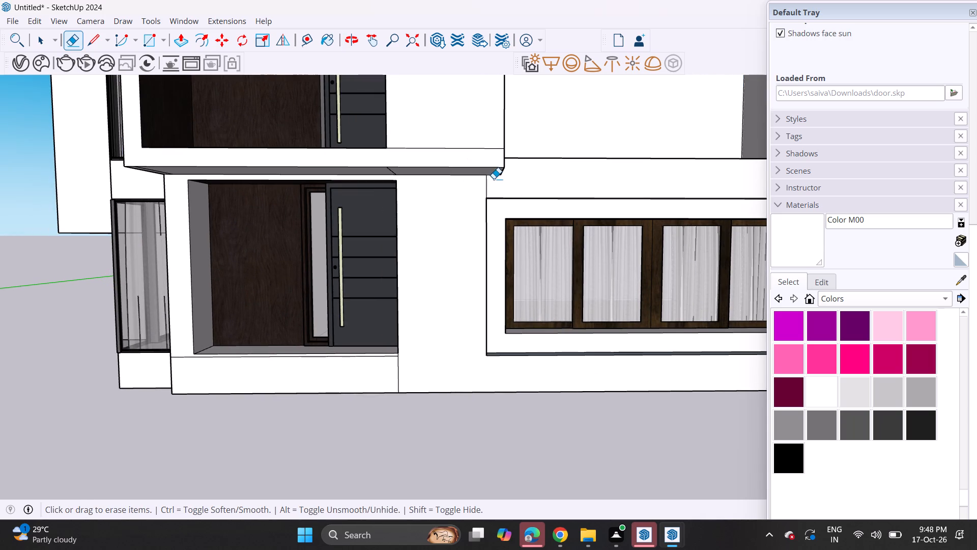
drag(494, 178, 433, 209)
scroll(469, 196, down, 3)
shift+middle_drag(450, 267, 524, 330)
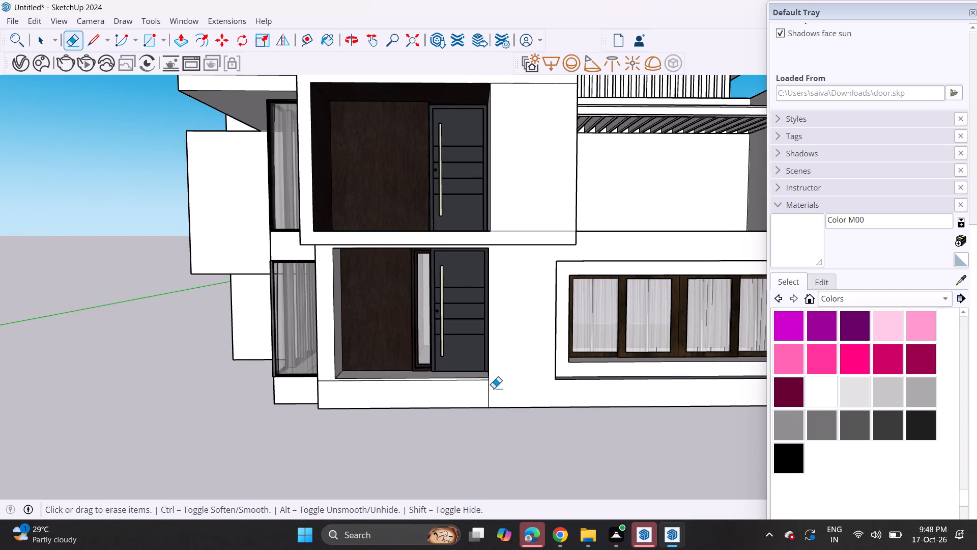
click(494, 388)
scroll(505, 351, down, 4)
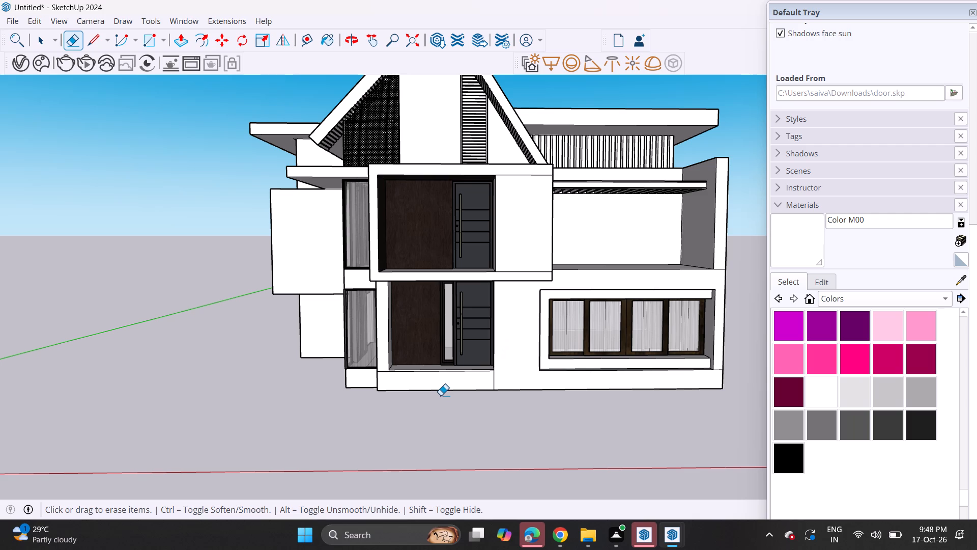
middle_drag(607, 371, 613, 341)
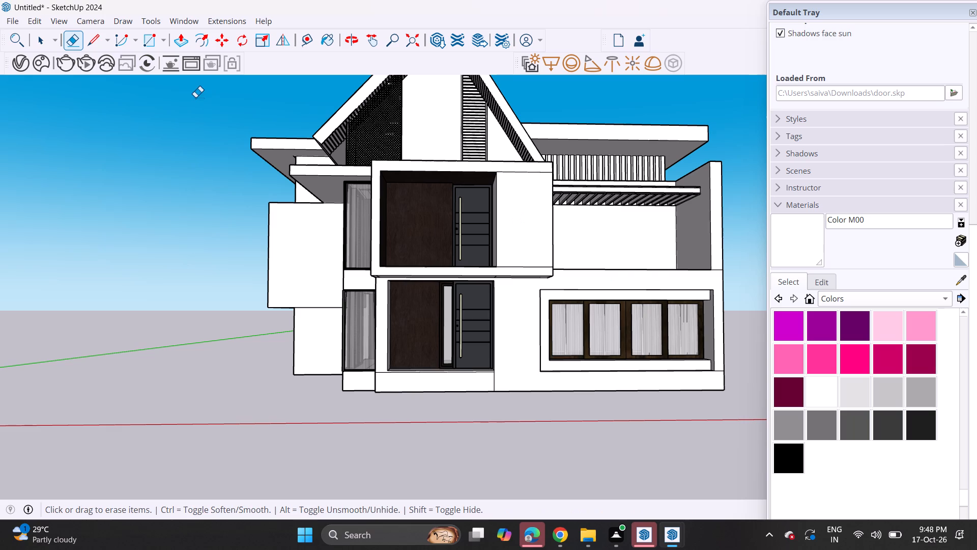
Import the Sliding+Gate model from the Downloads folder.
click(15, 17)
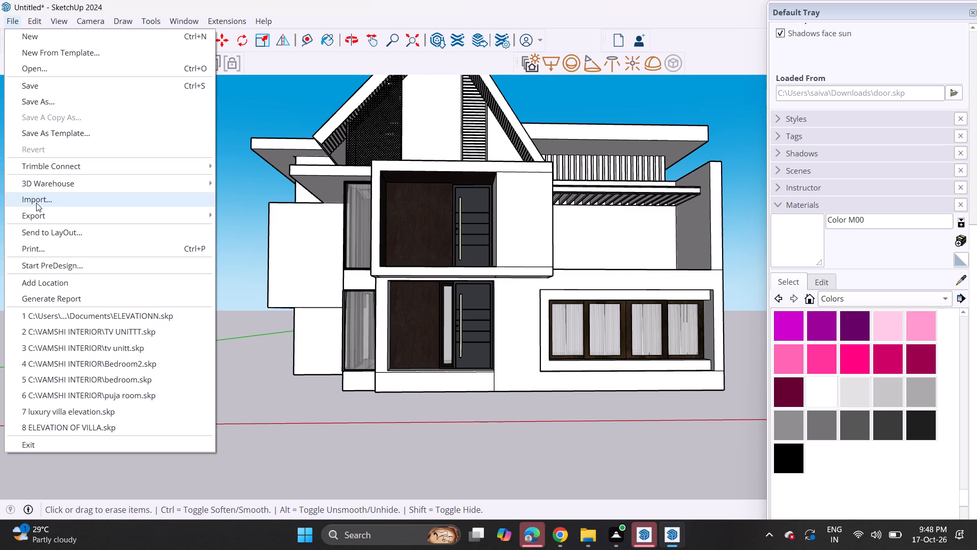
click(36, 203)
scroll(259, 164, down, 4)
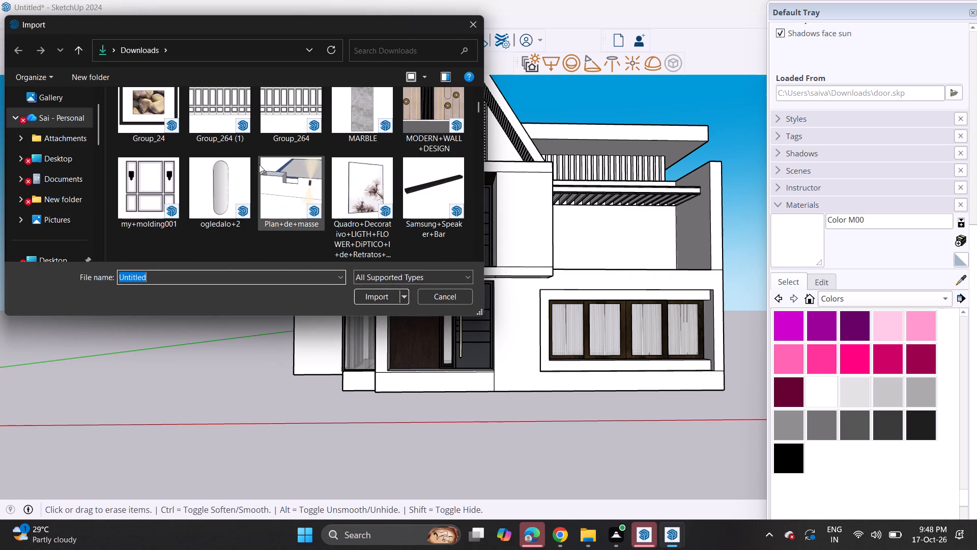
scroll(259, 161, down, 16)
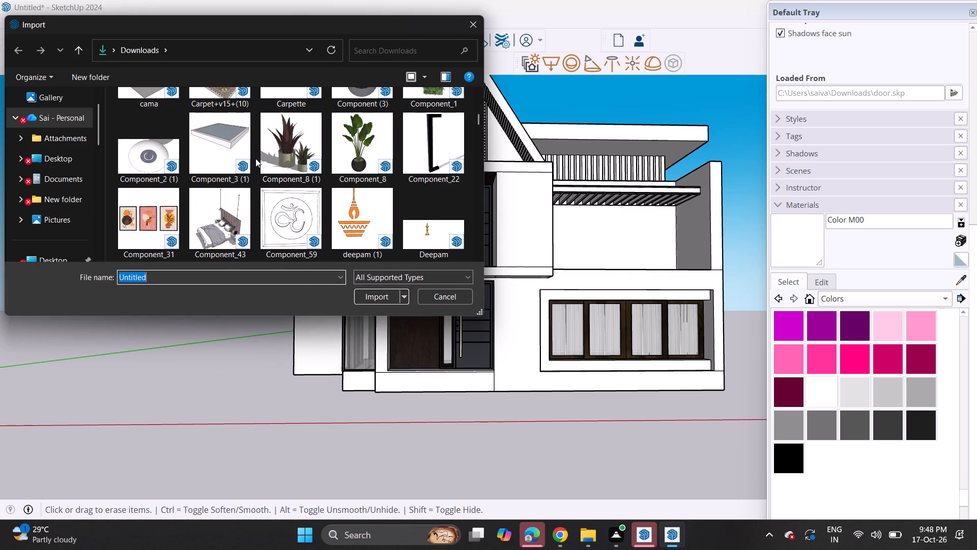
scroll(255, 158, down, 13)
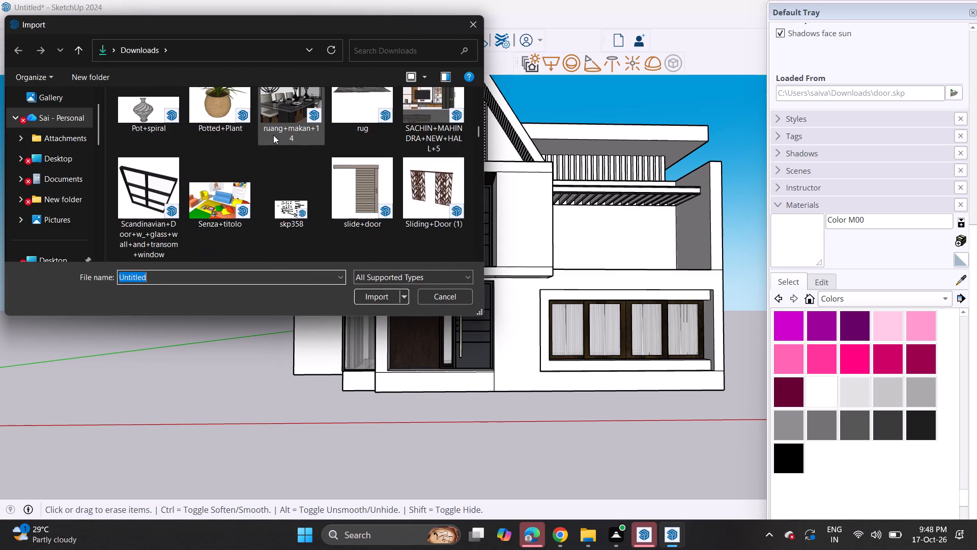
scroll(273, 135, down, 9)
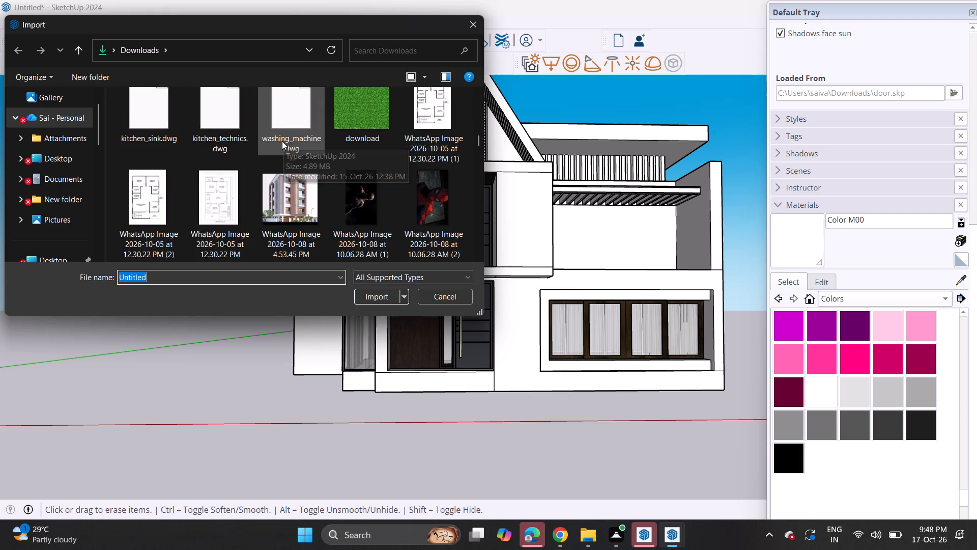
scroll(277, 145, down, 7)
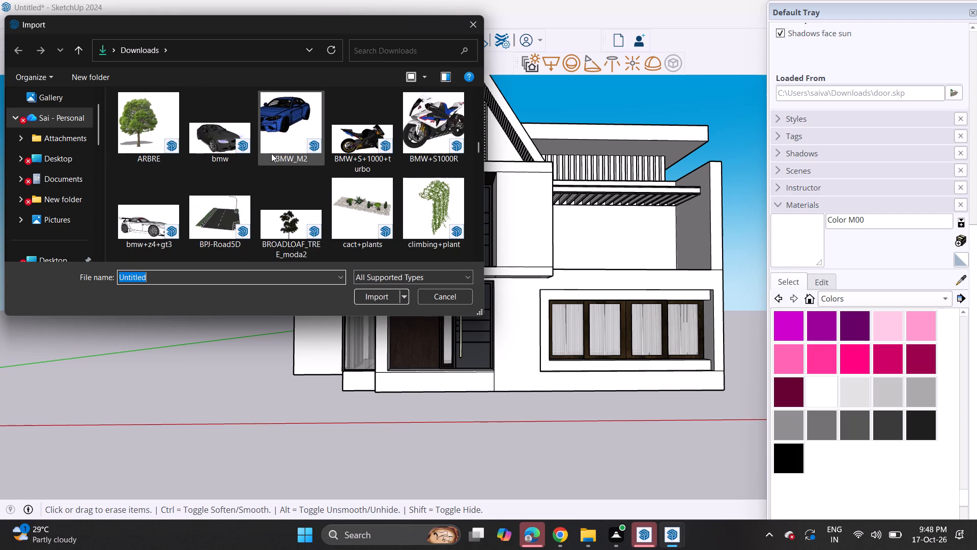
scroll(271, 153, down, 3)
scroll(271, 154, up, 1)
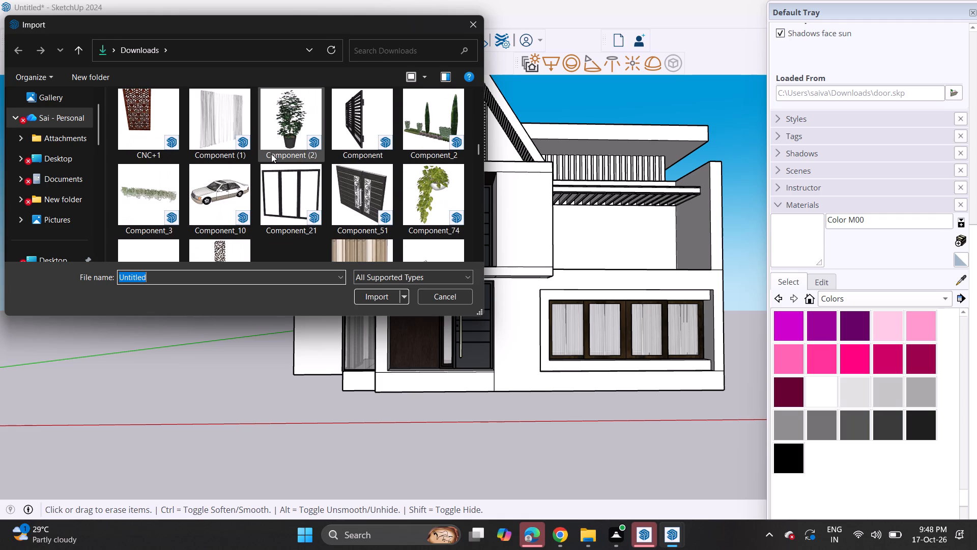
scroll(271, 154, down, 5)
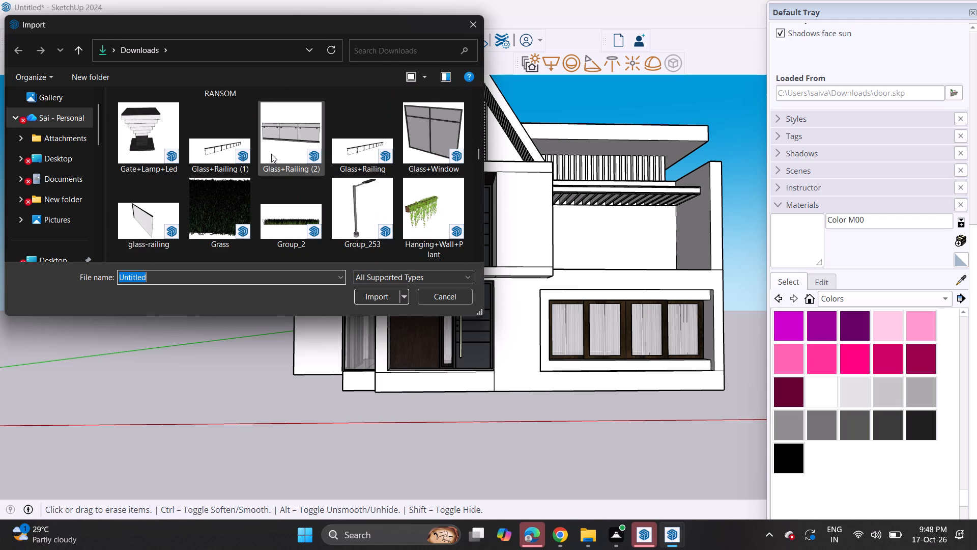
scroll(271, 154, down, 2)
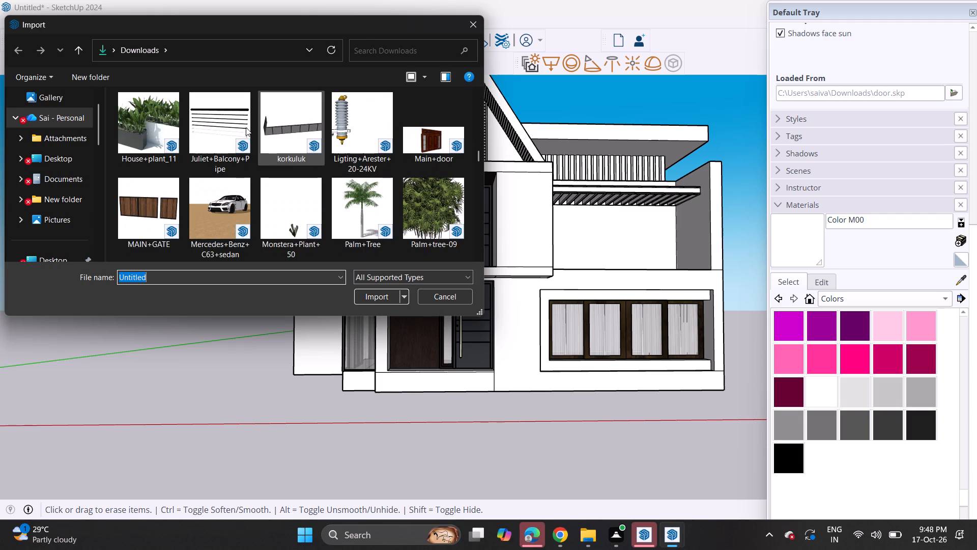
scroll(291, 198, down, 2)
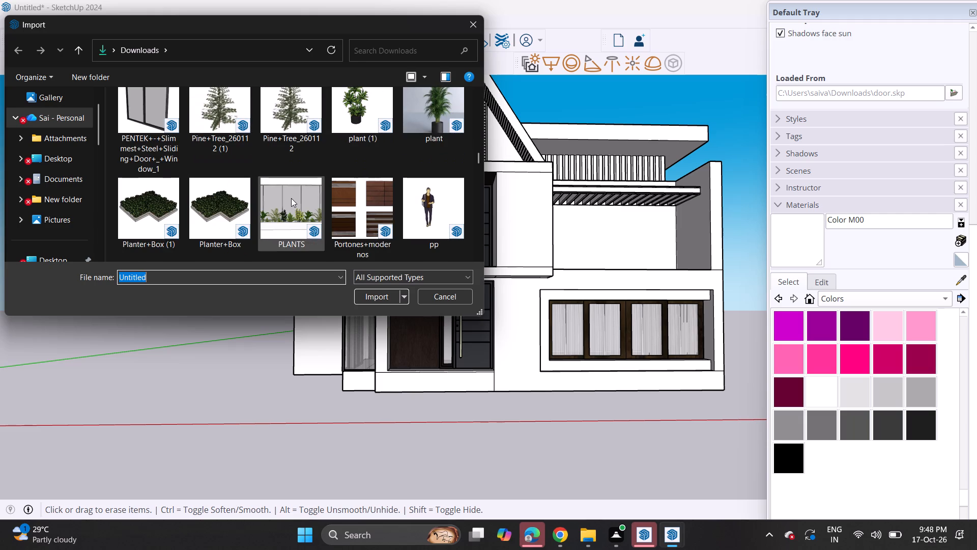
scroll(291, 198, down, 1)
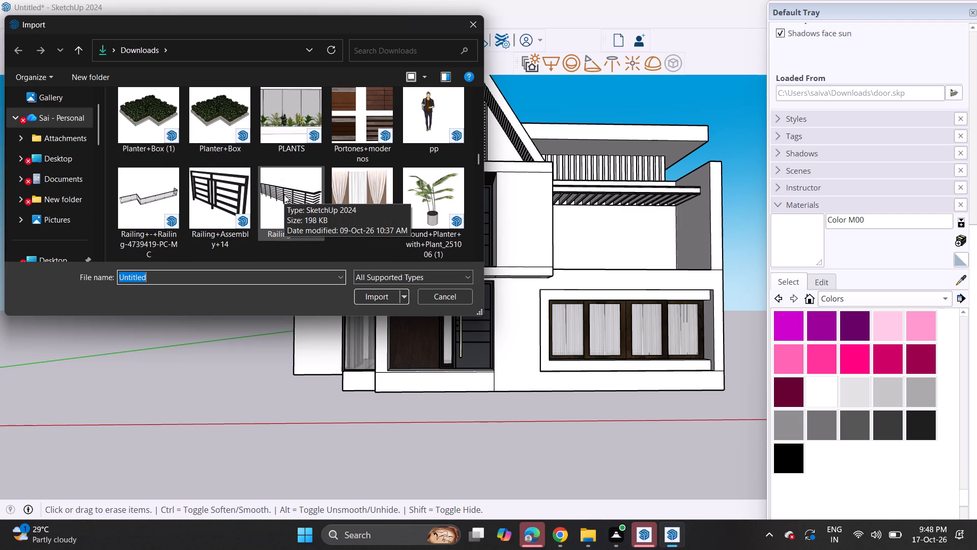
scroll(284, 195, down, 2)
click(338, 223)
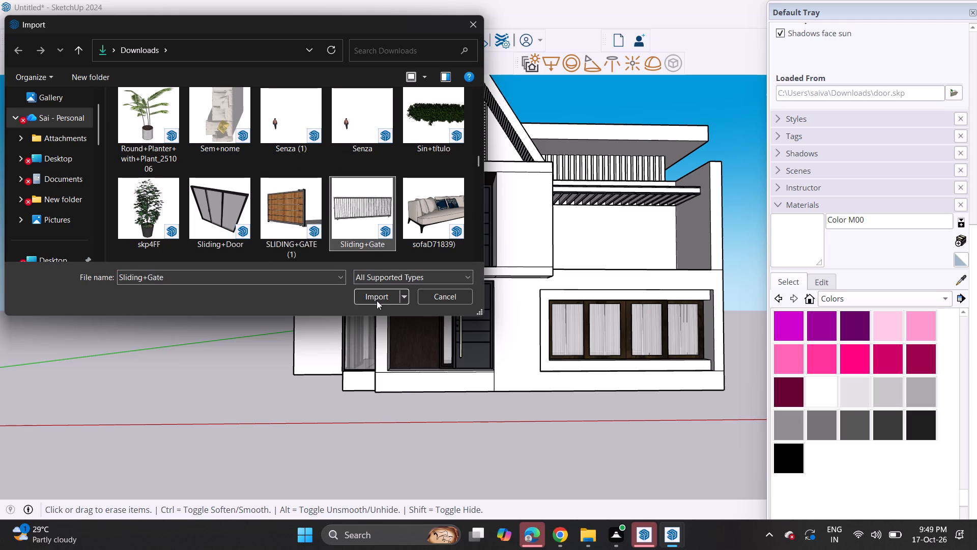
click(377, 300)
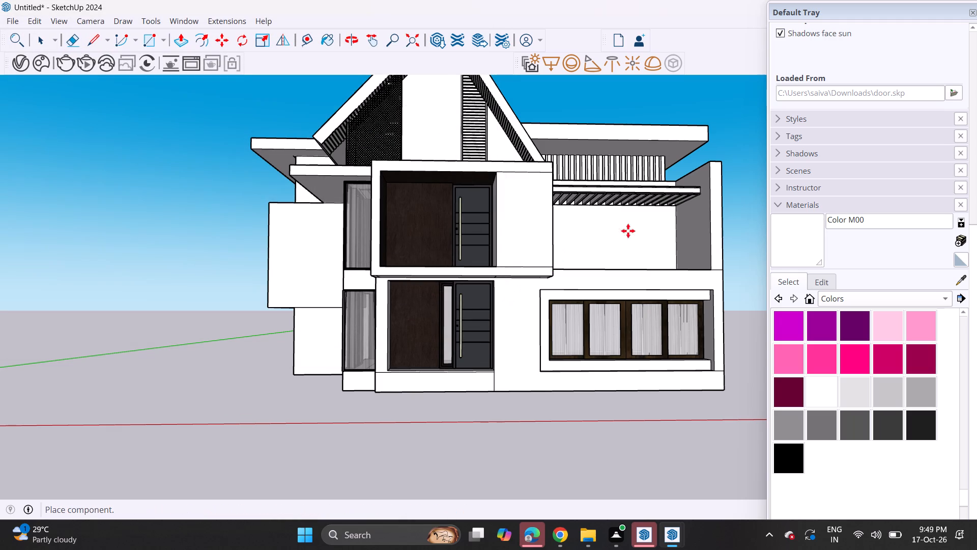
Place the imported gate as a railing along the first-floor balcony's front edge, starting at the projecting entrance block.
middle_drag(549, 259, 539, 332)
scroll(557, 290, up, 2)
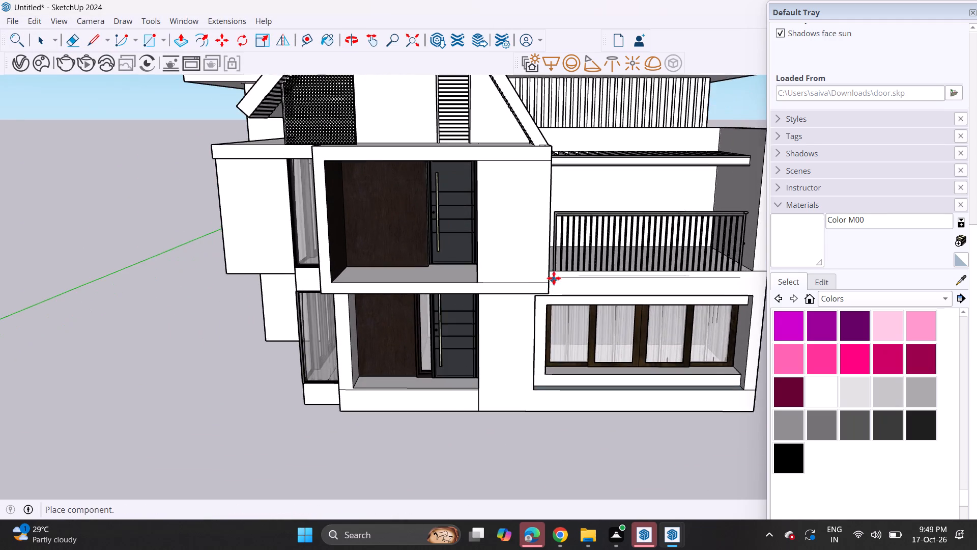
scroll(554, 270, up, 3)
middle_drag(553, 268, 519, 276)
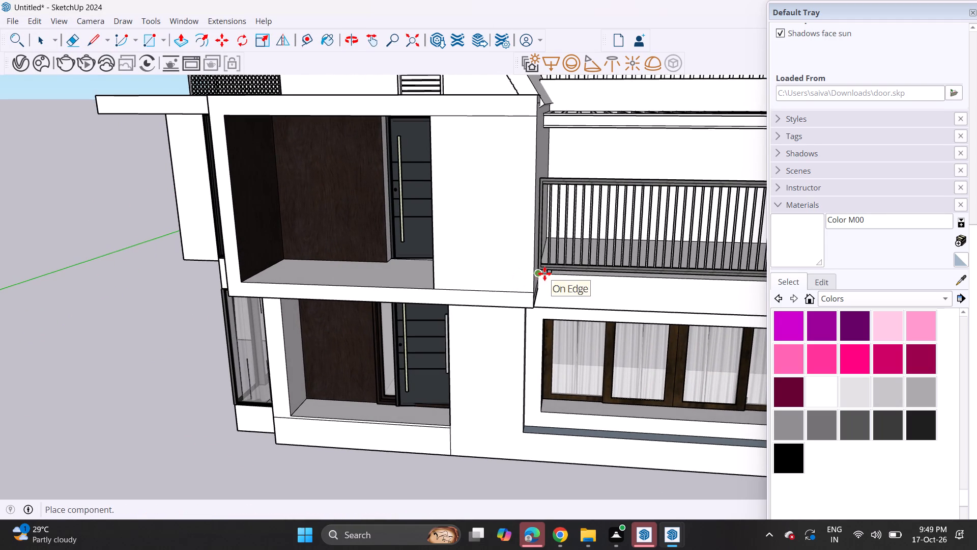
click(544, 273)
scroll(554, 216, down, 4)
middle_drag(628, 227, 660, 205)
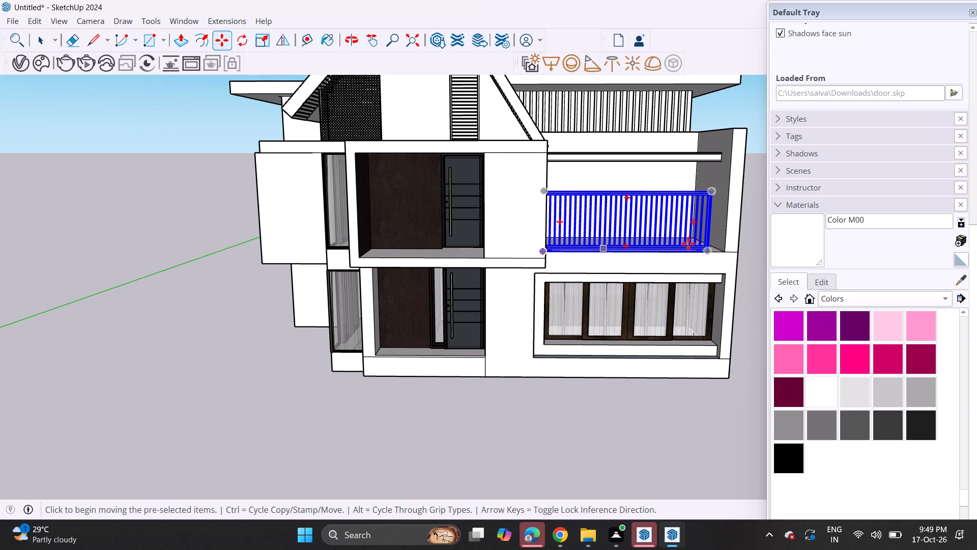
Move the balcony railing by its lower outer corner toward the balcony's outer side wall, onto that wall's outside face.
middle_drag(699, 239, 450, 229)
scroll(469, 229, up, 1)
scroll(803, 246, up, 2)
scroll(702, 291, up, 3)
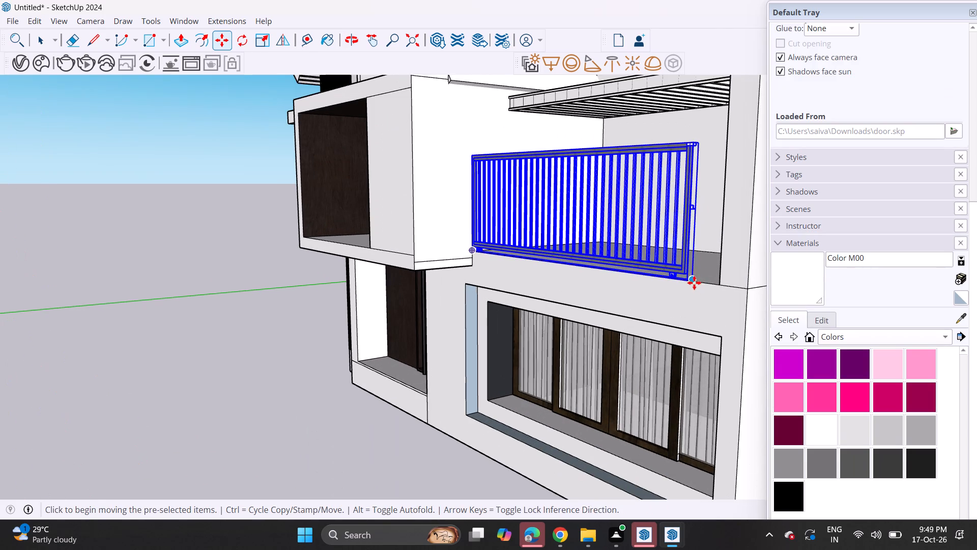
click(694, 283)
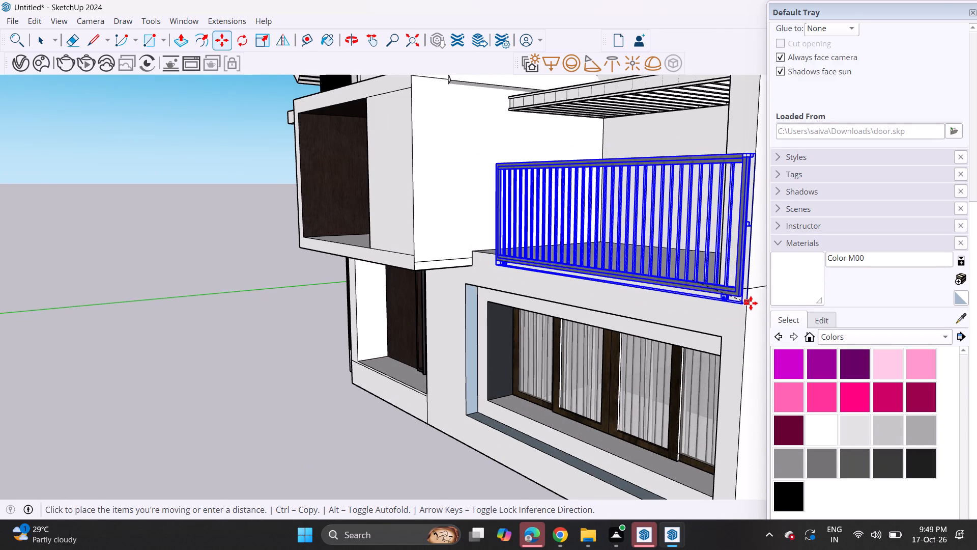
middle_drag(730, 293, 669, 319)
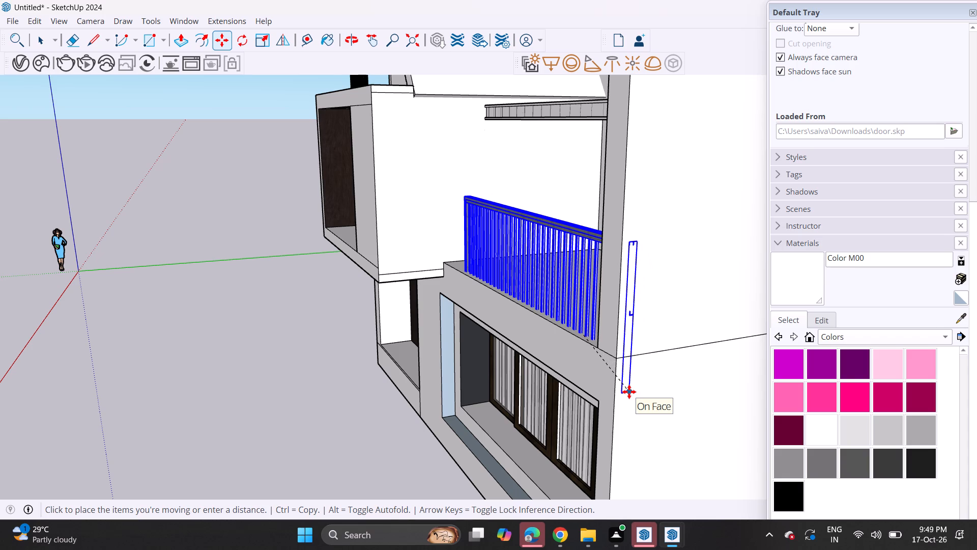
click(629, 392)
middle_drag(387, 261, 607, 261)
shift+middle_drag(601, 244, 484, 253)
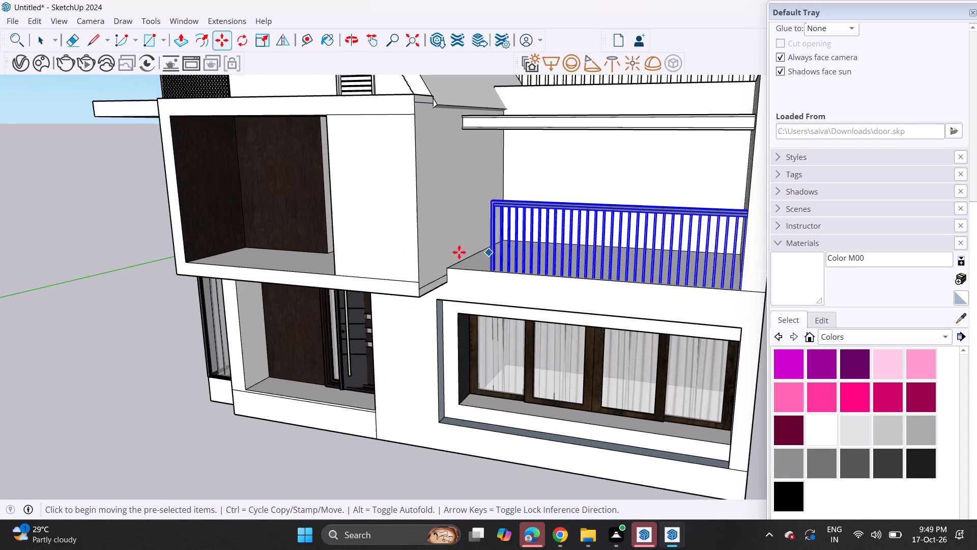
middle_drag(621, 239, 683, 243)
middle_drag(581, 217, 771, 224)
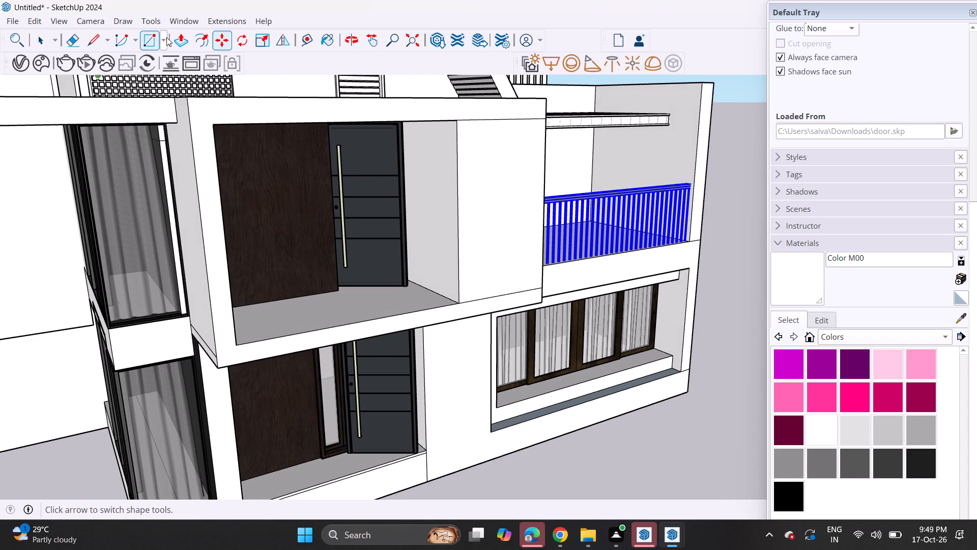
Scale the balcony railing lengthwise from its entrance-side end so it reaches the projecting entrance block's side wall.
click(262, 39)
middle_drag(600, 165, 423, 197)
scroll(573, 258, up, 5)
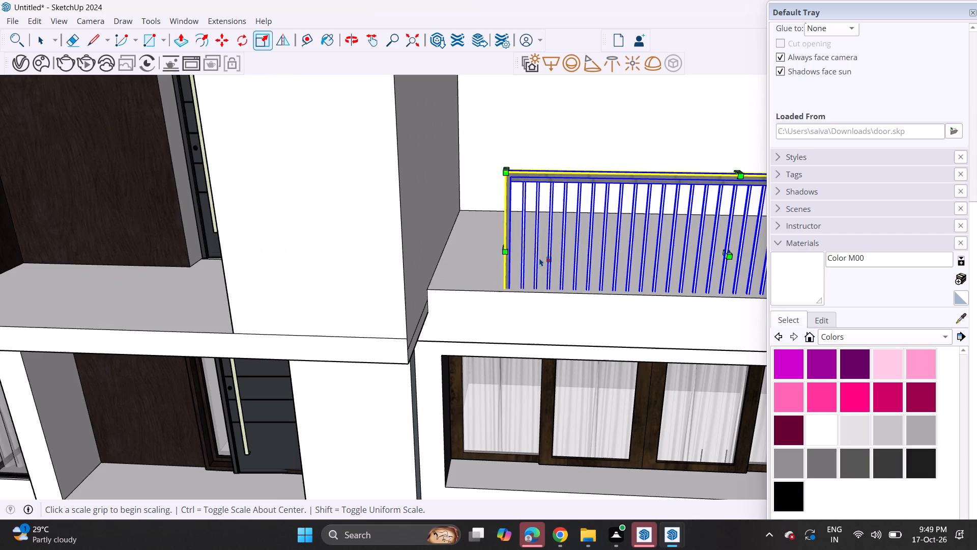
scroll(519, 256, up, 2)
middle_drag(503, 241, 562, 275)
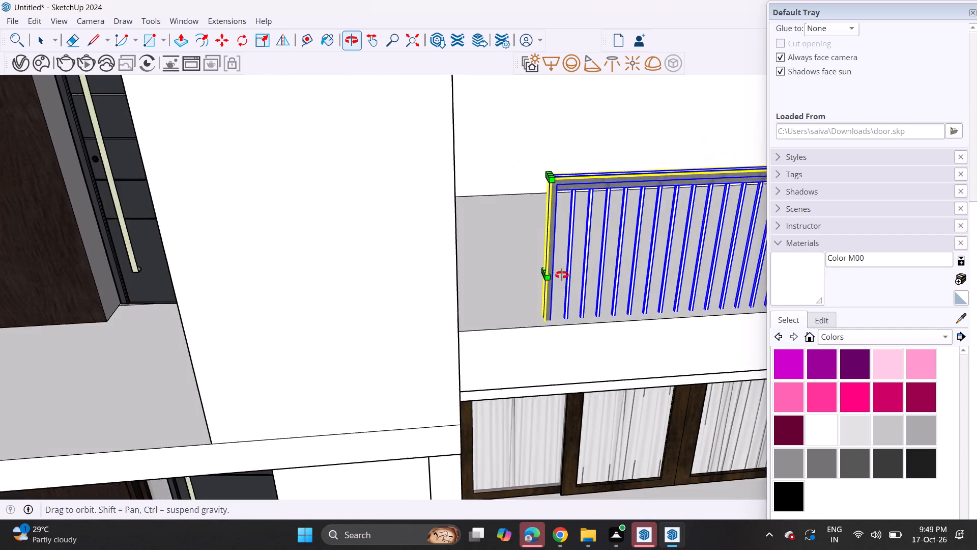
middle_drag(562, 275, 562, 276)
scroll(559, 276, up, 4)
click(553, 277)
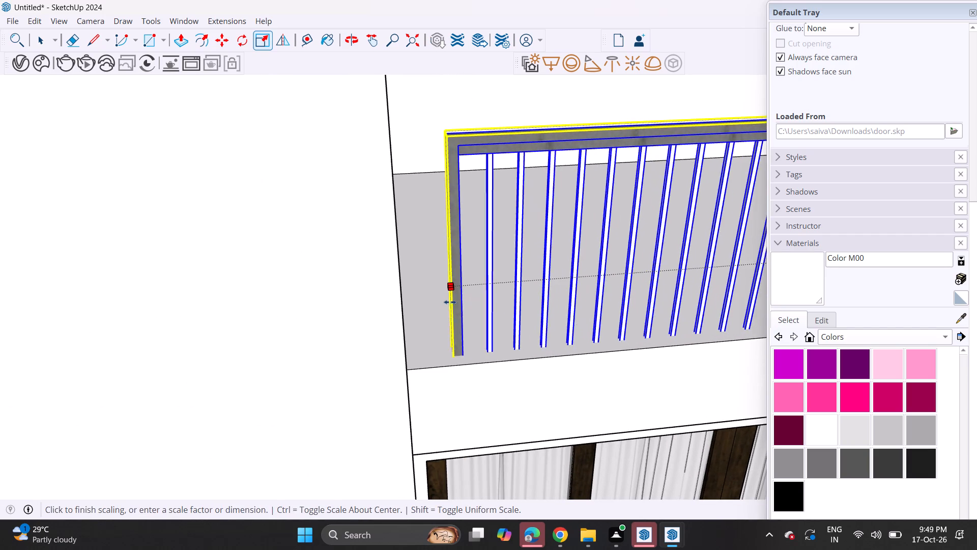
middle_drag(446, 302, 385, 275)
click(315, 295)
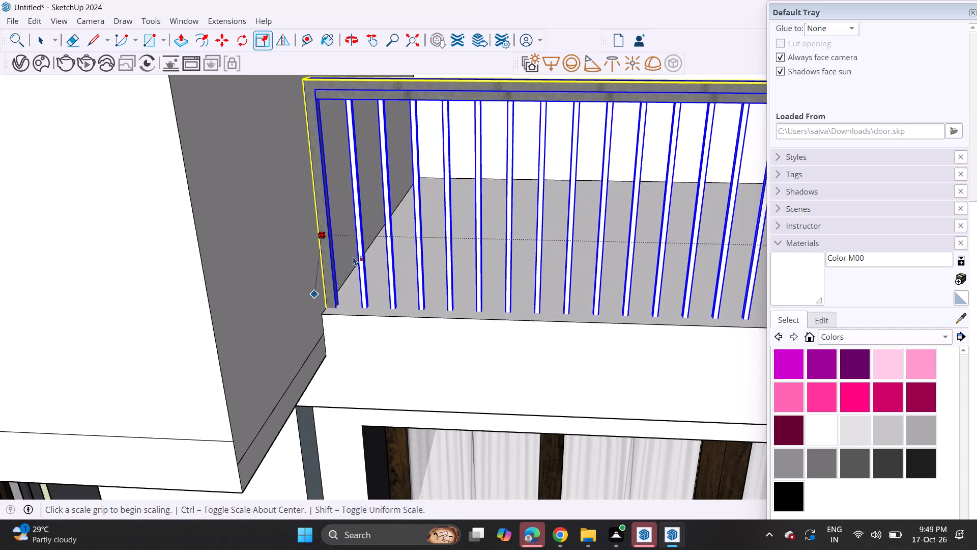
scroll(371, 210, down, 14)
middle_drag(412, 267, 482, 143)
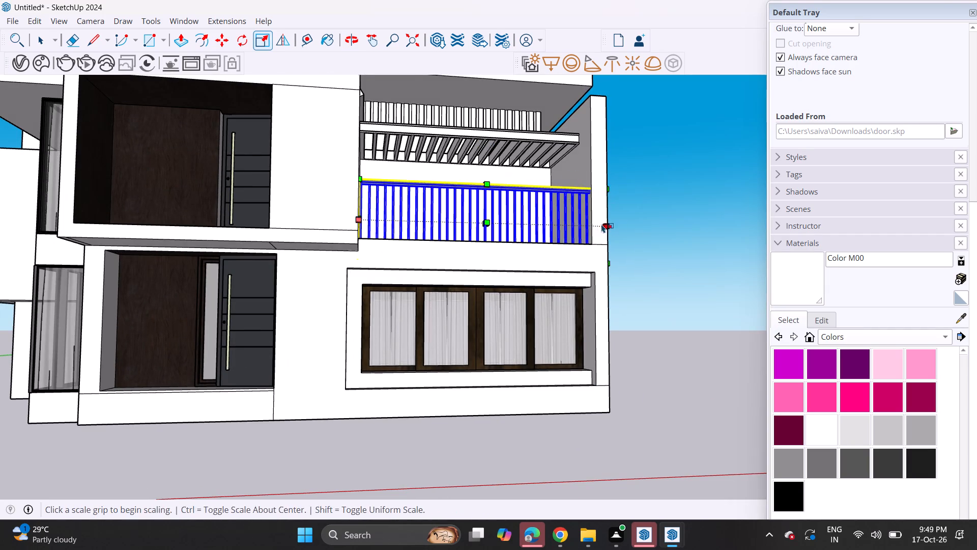
key(space)
click(651, 224)
Examine the front facade around the balcony railing, entrance block and curtained windows.
middle_drag(466, 257, 443, 281)
shift+middle_drag(375, 286, 568, 285)
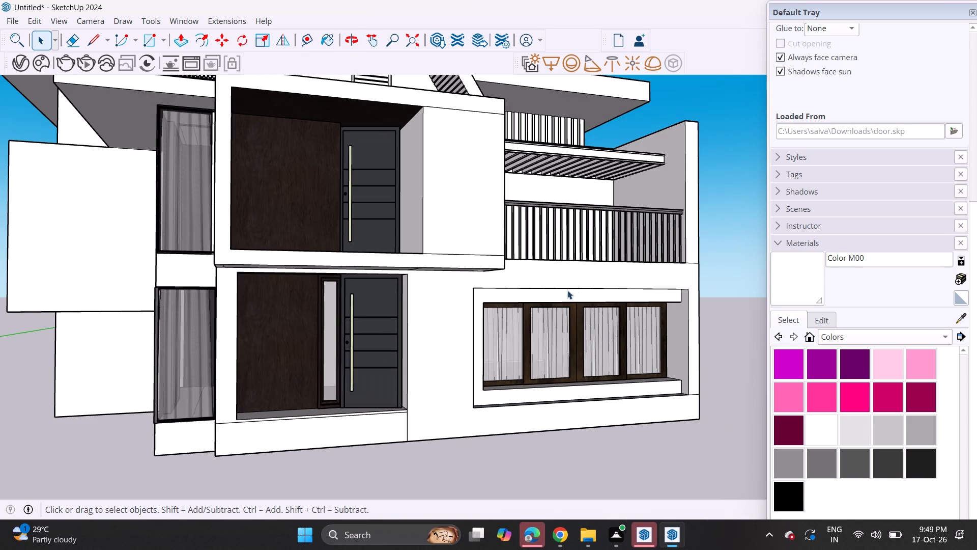
middle_drag(565, 288, 469, 288)
scroll(505, 288, up, 1)
middle_drag(456, 270, 602, 280)
middle_drag(558, 274, 611, 277)
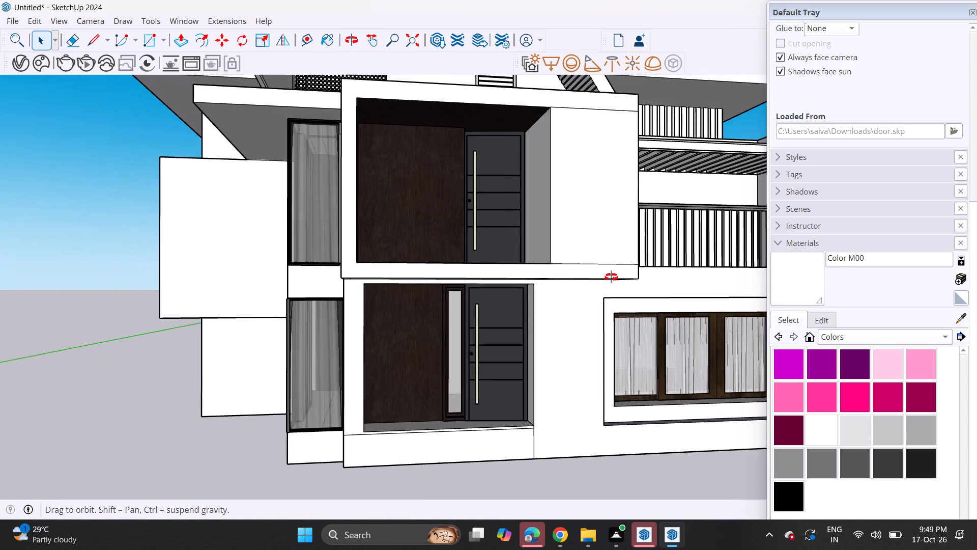
middle_drag(611, 277, 619, 276)
scroll(604, 278, down, 2)
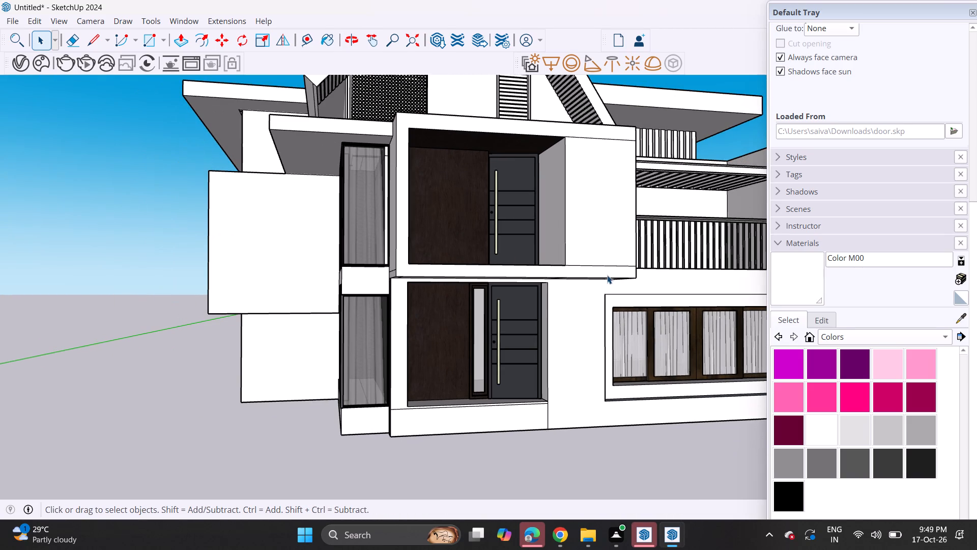
Draw a circle on the first-floor door recess's dark wood ceiling, above the wood wall, and push it up into a shallow round recess.
middle_drag(538, 194, 477, 172)
scroll(456, 155, up, 12)
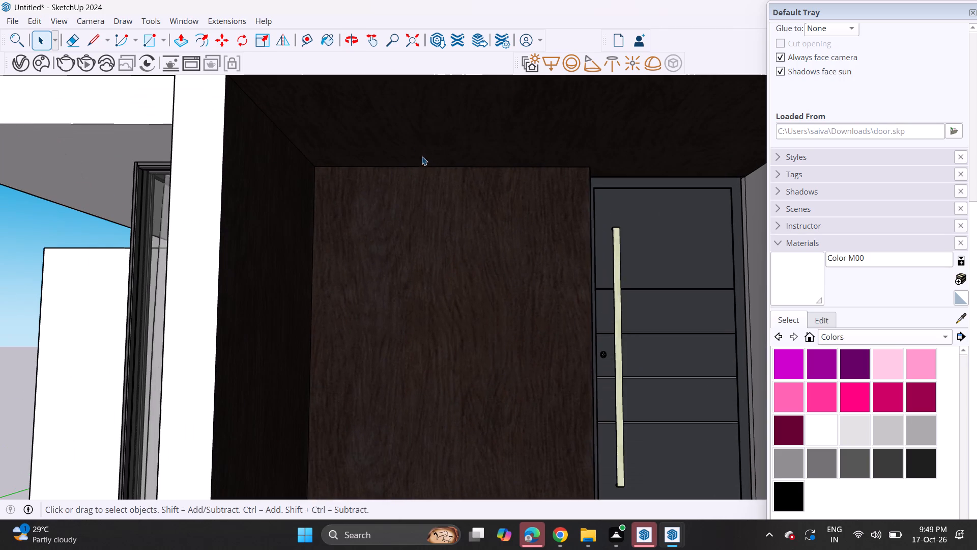
middle_click(397, 125)
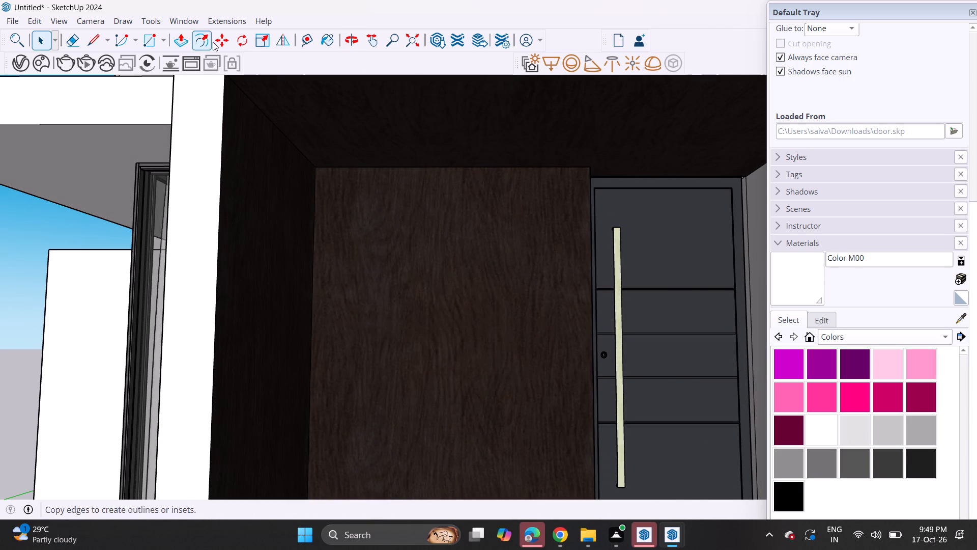
click(162, 36)
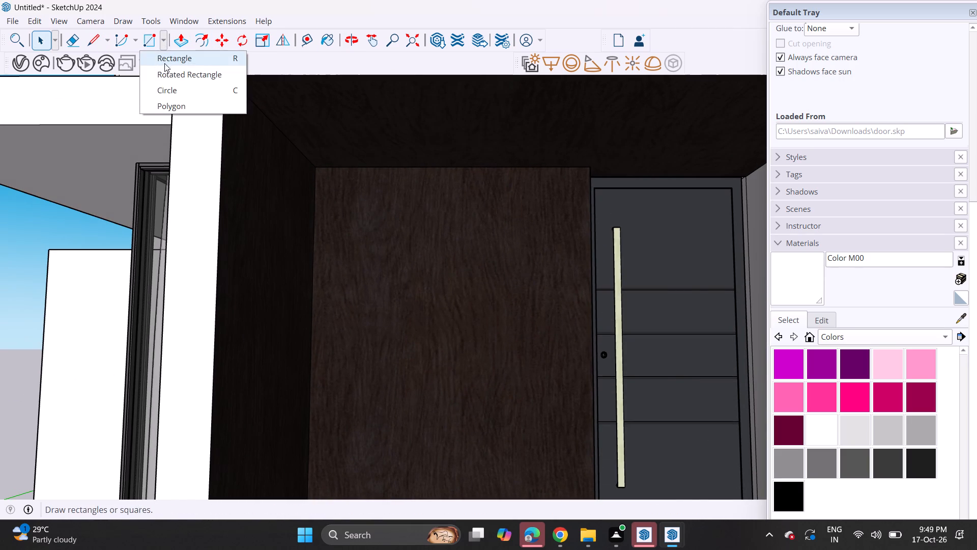
click(166, 92)
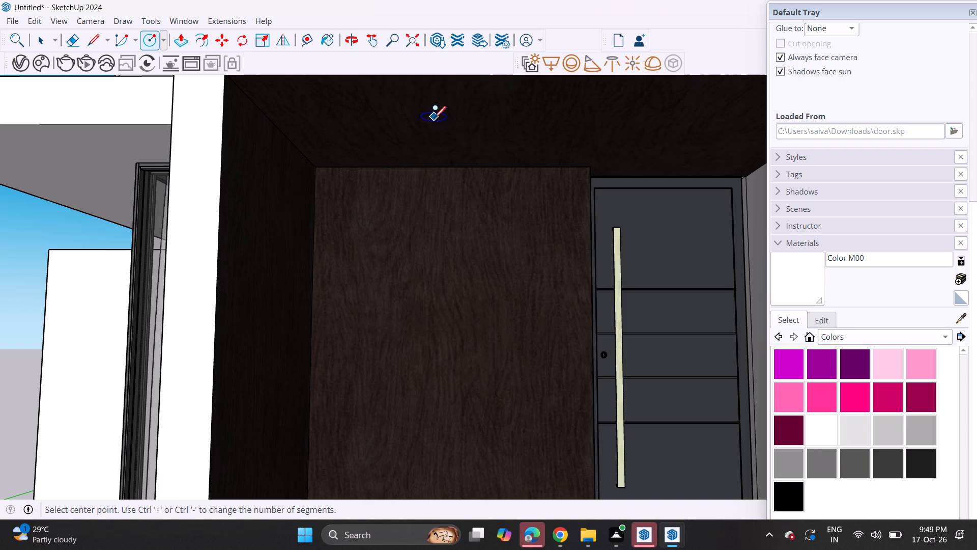
click(441, 120)
click(462, 122)
key(b)
click(188, 37)
scroll(425, 105, up, 3)
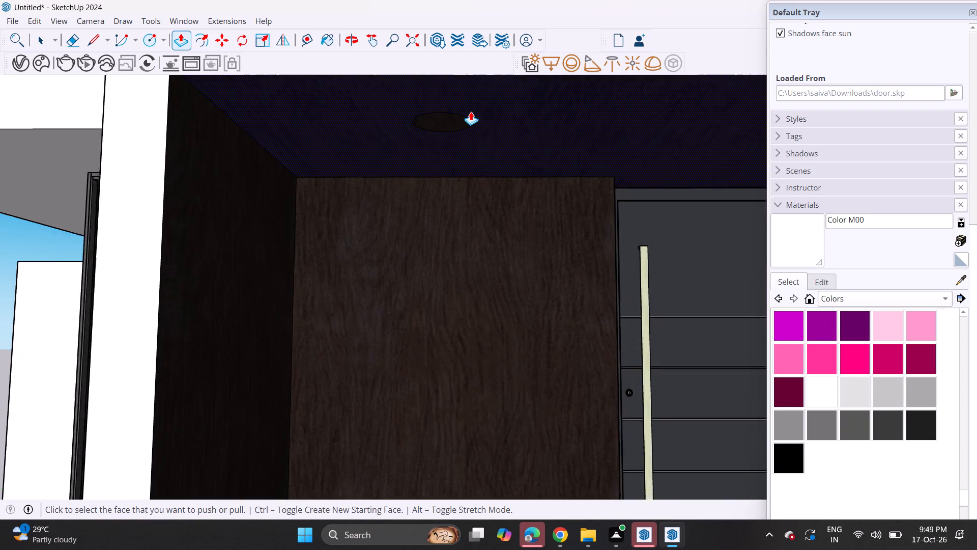
click(463, 125)
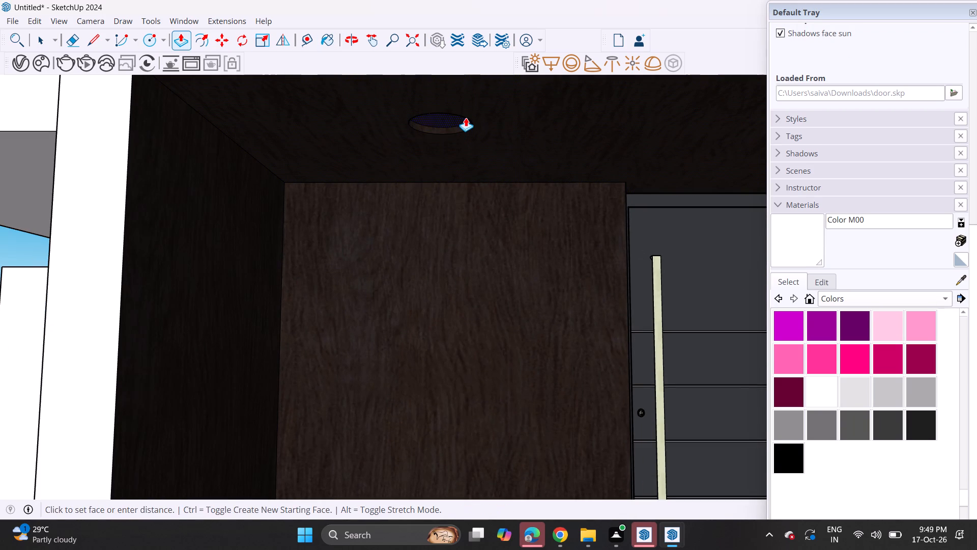
click(466, 117)
Draw a second circle on the same wood ceiling in front of the door and push it up into a shallow round recess.
scroll(467, 145, down, 3)
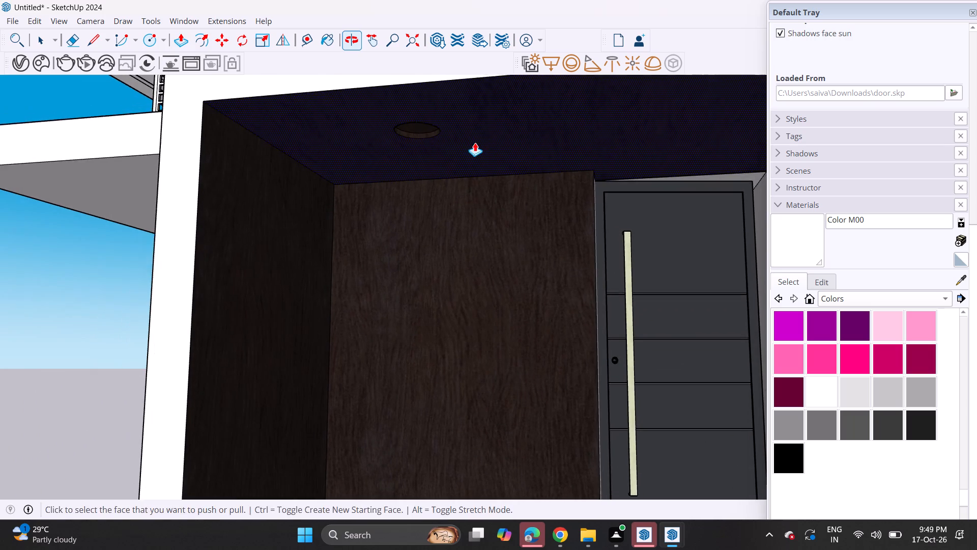
shift+middle_drag(530, 156, 585, 159)
shift+middle_drag(602, 148, 391, 173)
drag(145, 41, 155, 45)
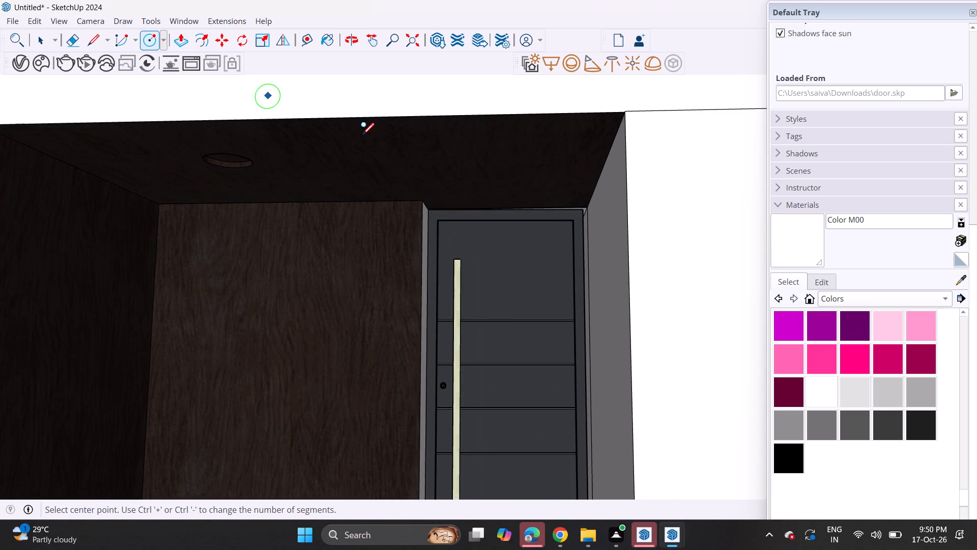
click(472, 161)
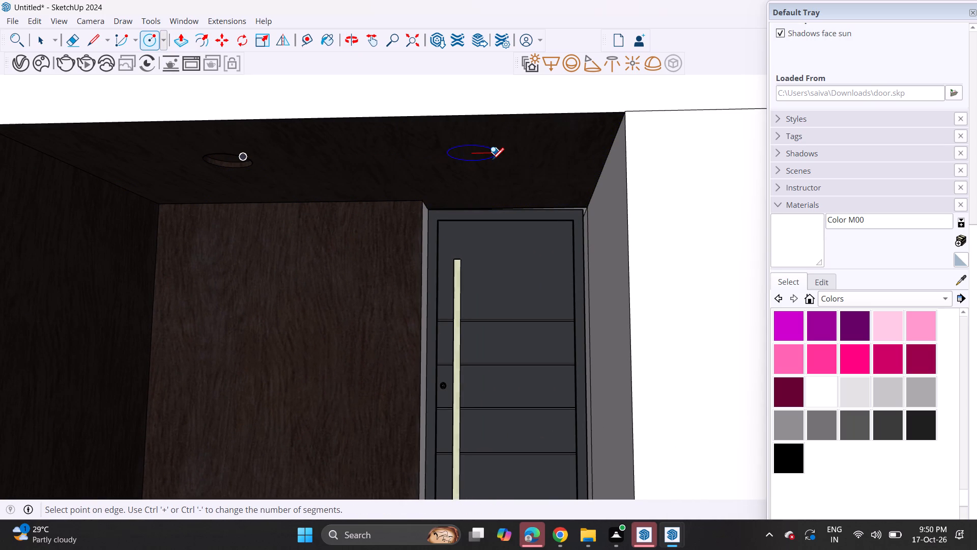
click(492, 159)
click(173, 40)
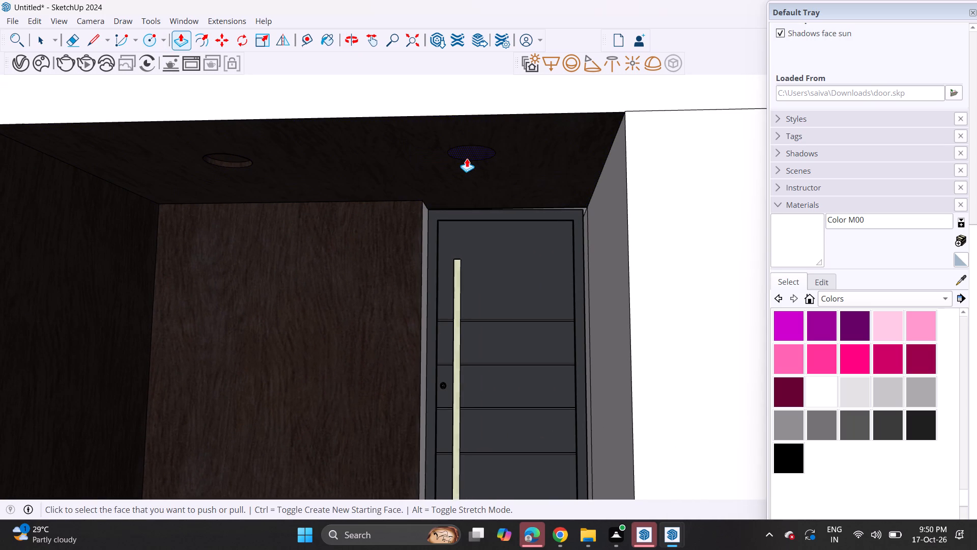
click(471, 160)
click(472, 155)
Import the pin+light model from the Downloads folder.
click(15, 20)
click(64, 204)
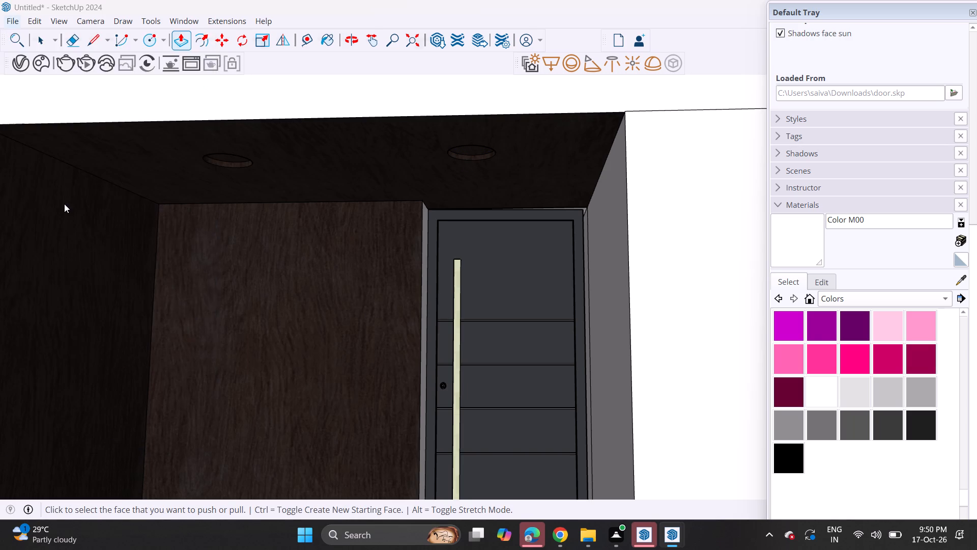
scroll(299, 187, down, 4)
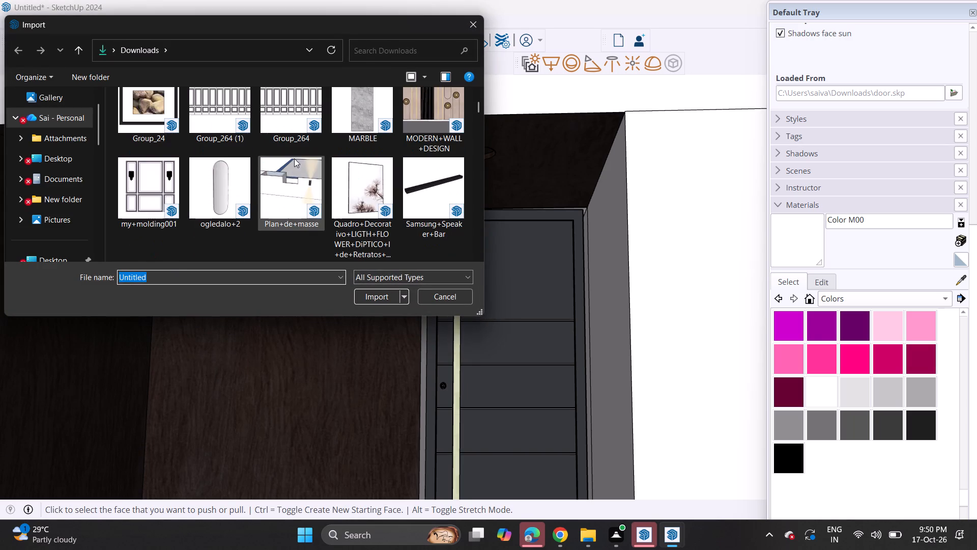
scroll(294, 158, down, 4)
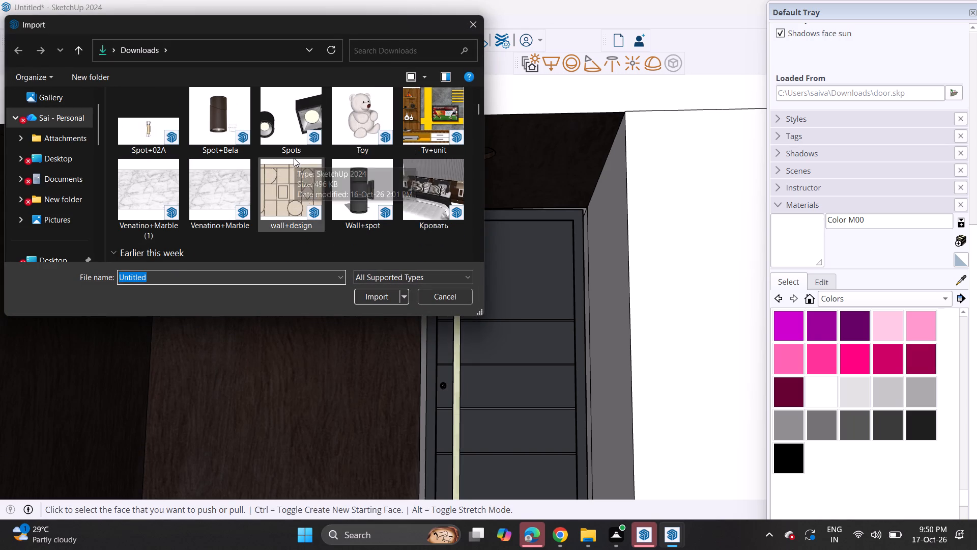
scroll(293, 158, down, 4)
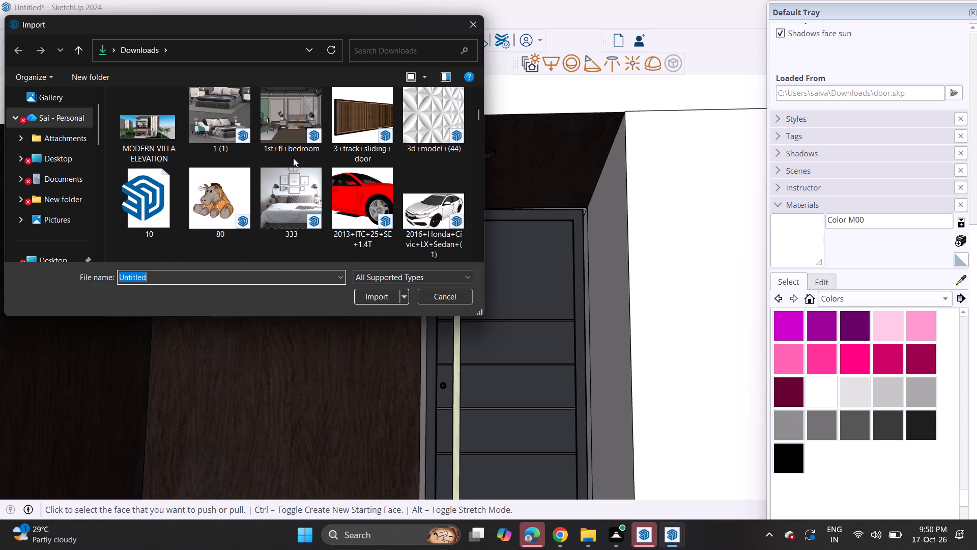
scroll(293, 158, down, 5)
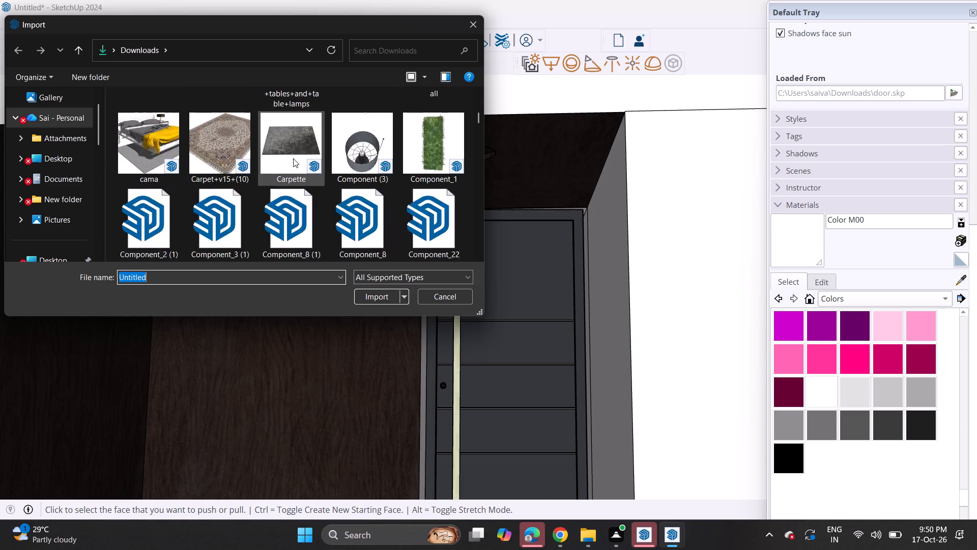
scroll(293, 158, down, 2)
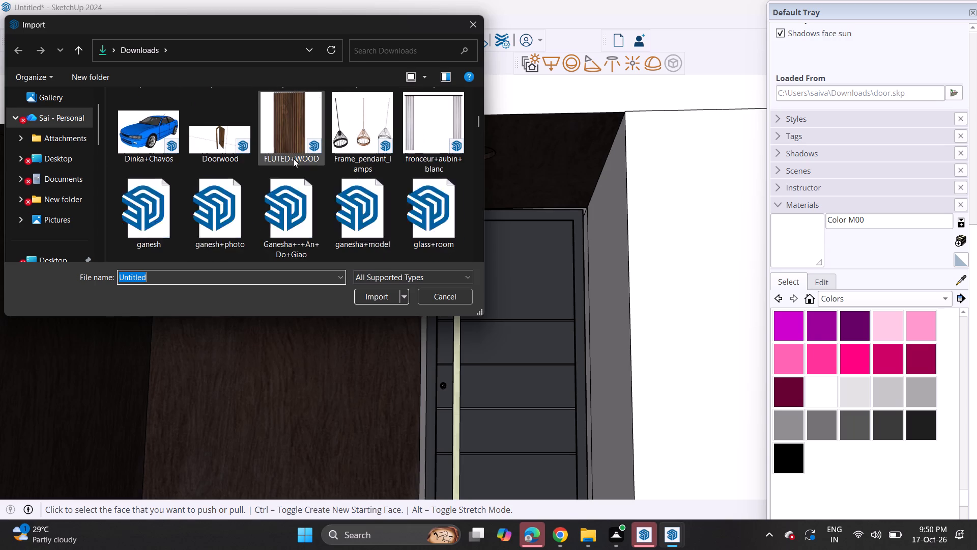
scroll(293, 158, down, 3)
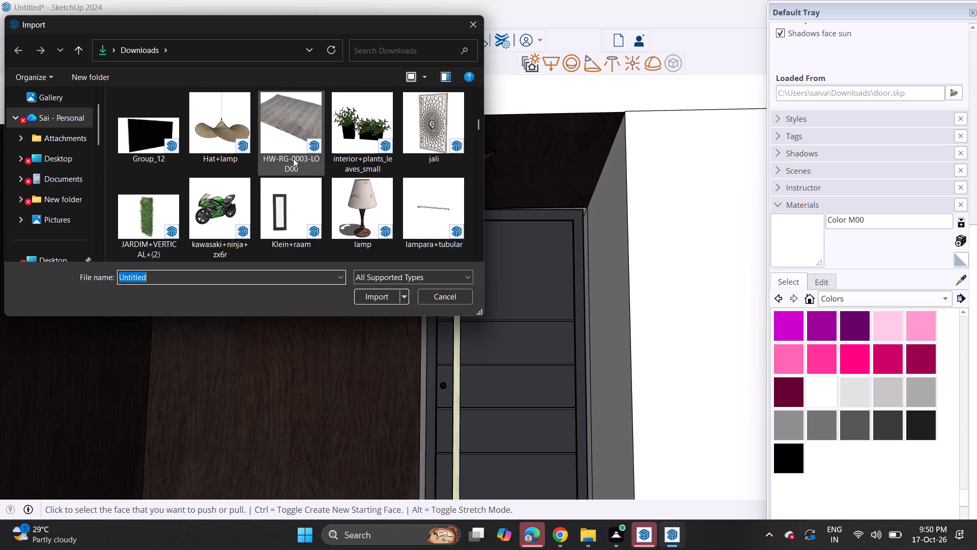
scroll(293, 158, down, 5)
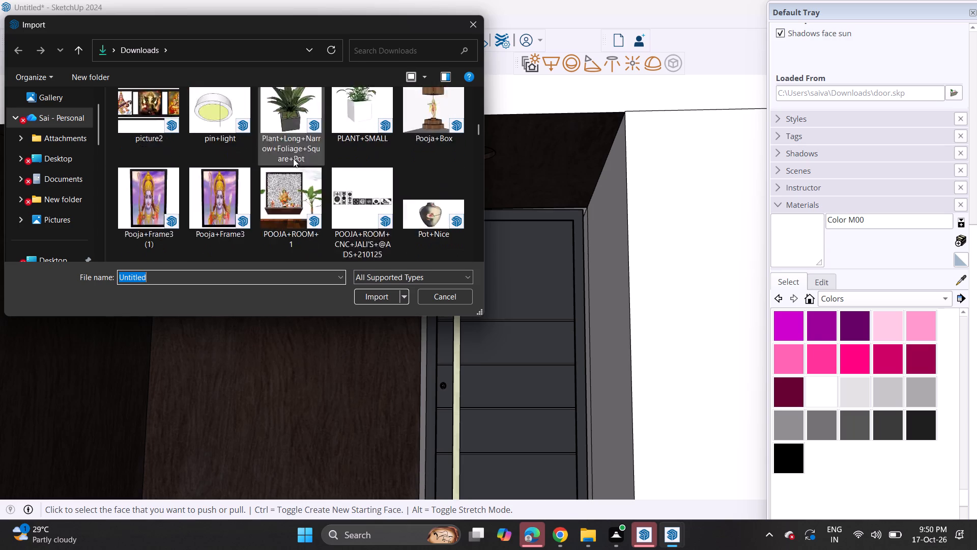
scroll(293, 158, down, 1)
scroll(293, 158, up, 2)
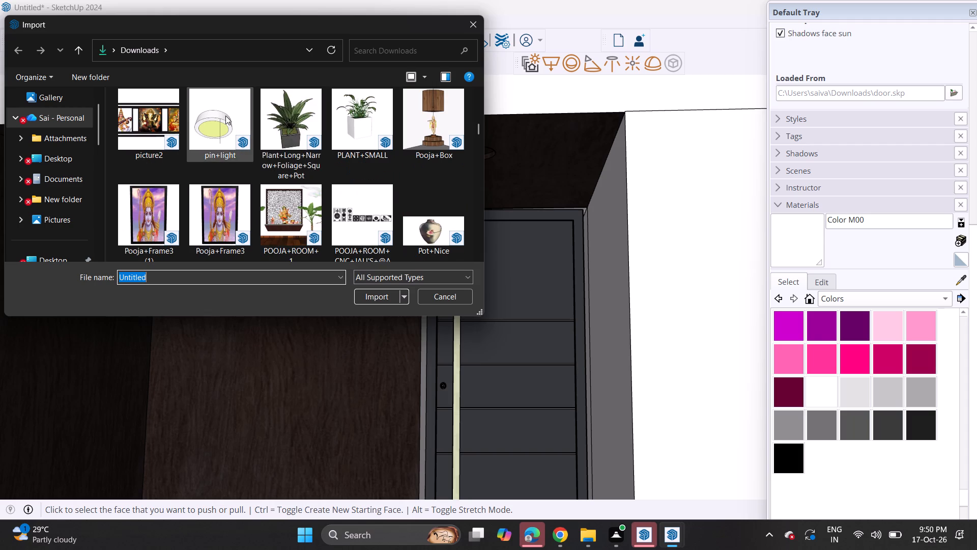
click(225, 115)
click(378, 301)
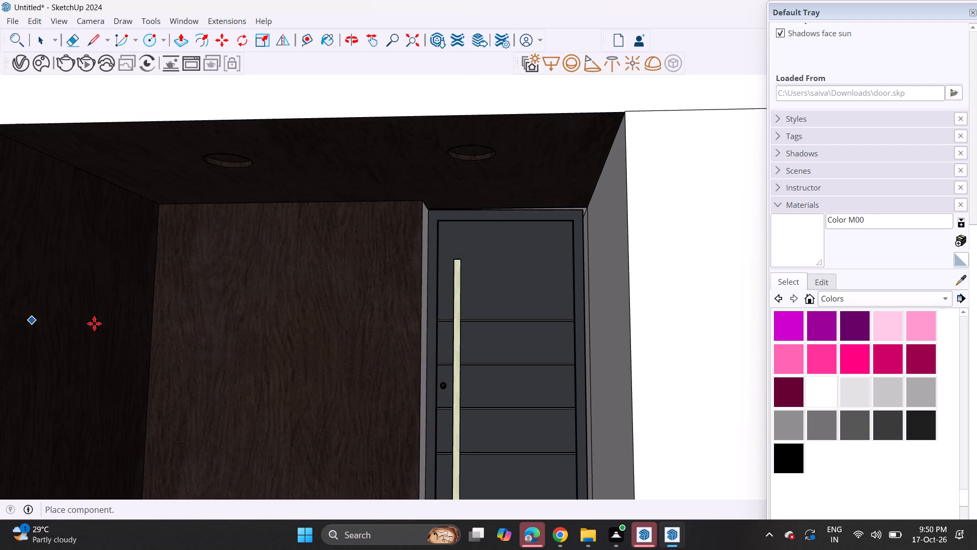
Place the imported light on the wood ceiling beside the first round recess and move it down clear of the ceiling surface.
click(282, 177)
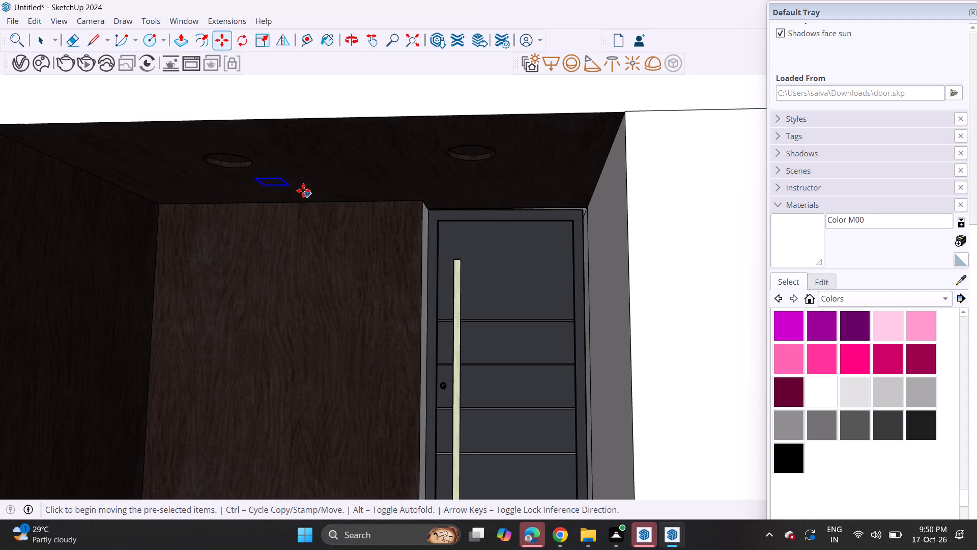
scroll(297, 183, up, 10)
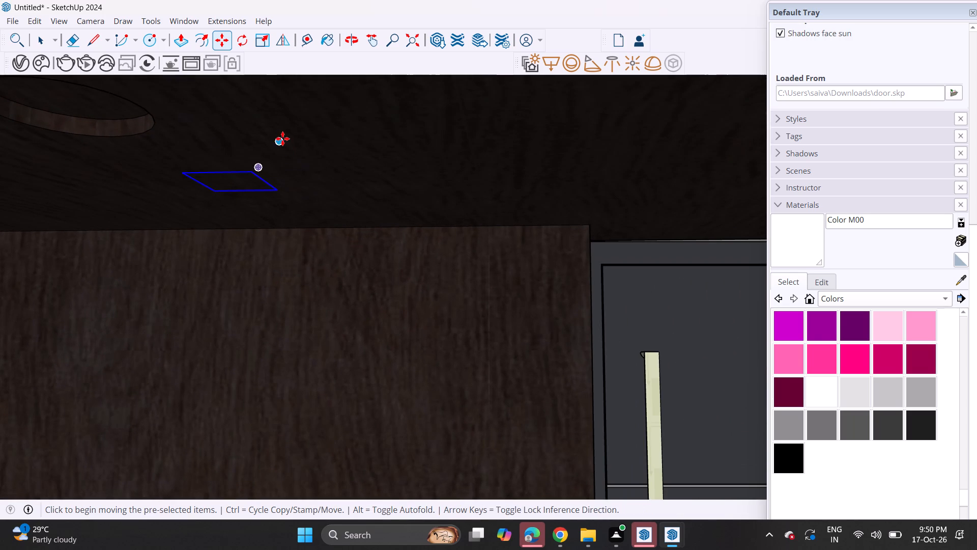
click(282, 139)
click(279, 187)
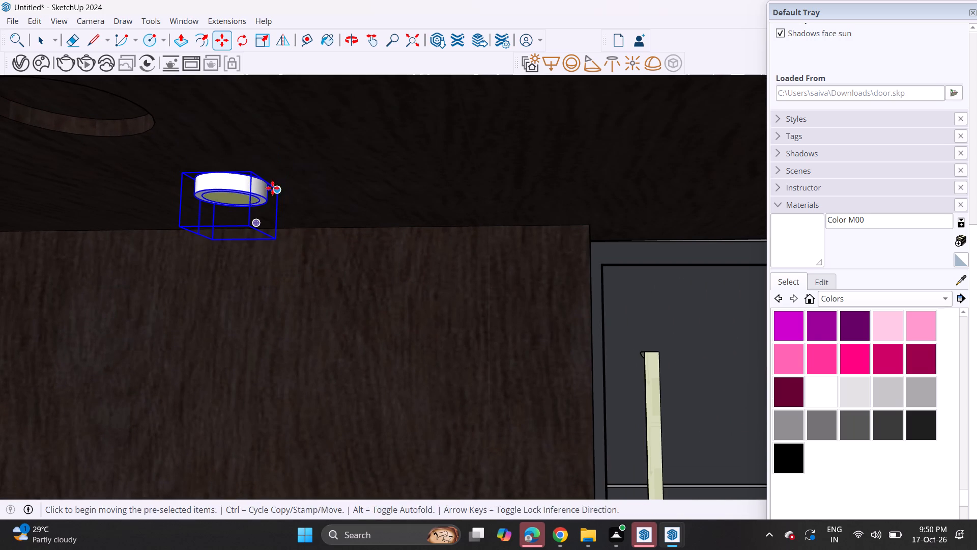
Move the imported light across the wood ceiling until it sits inside the first round recess above the wood wall.
middle_drag(182, 217, 370, 266)
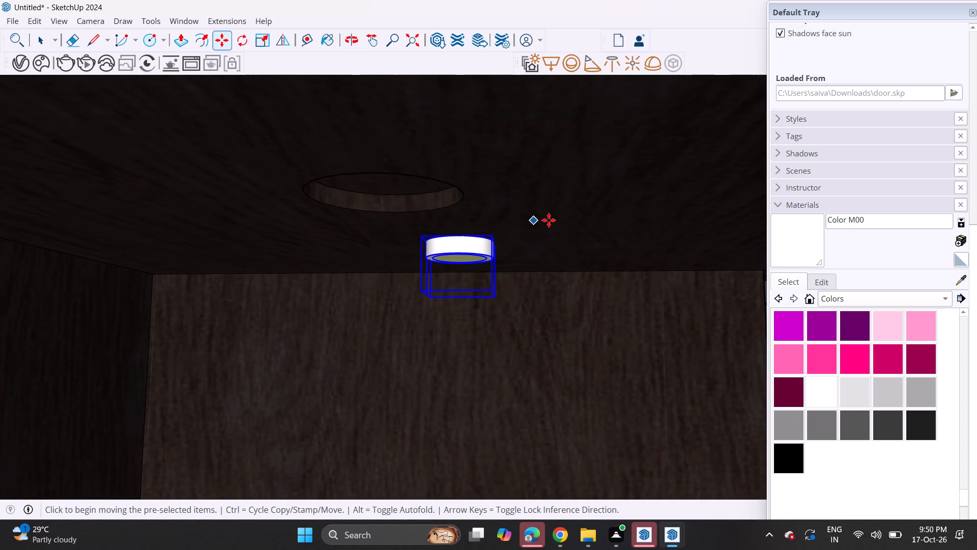
click(494, 236)
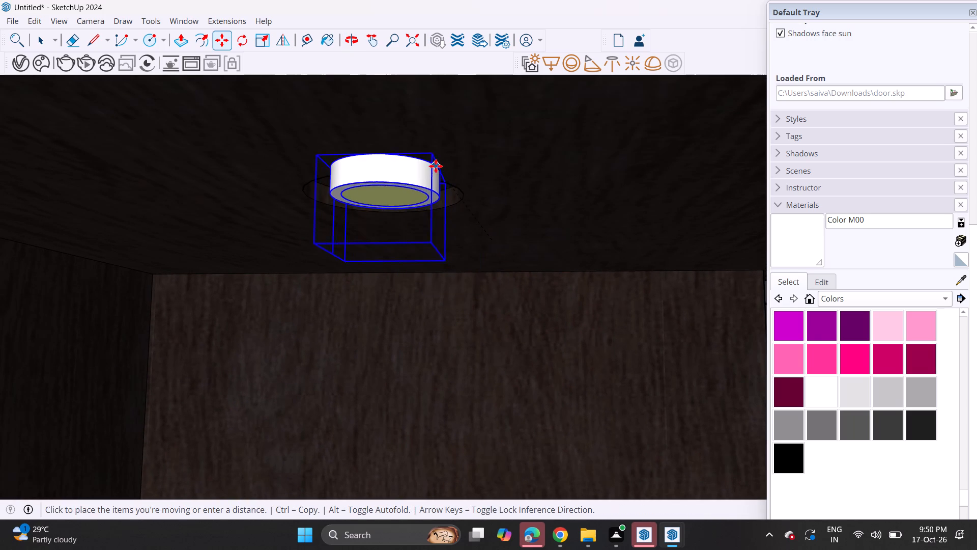
click(437, 184)
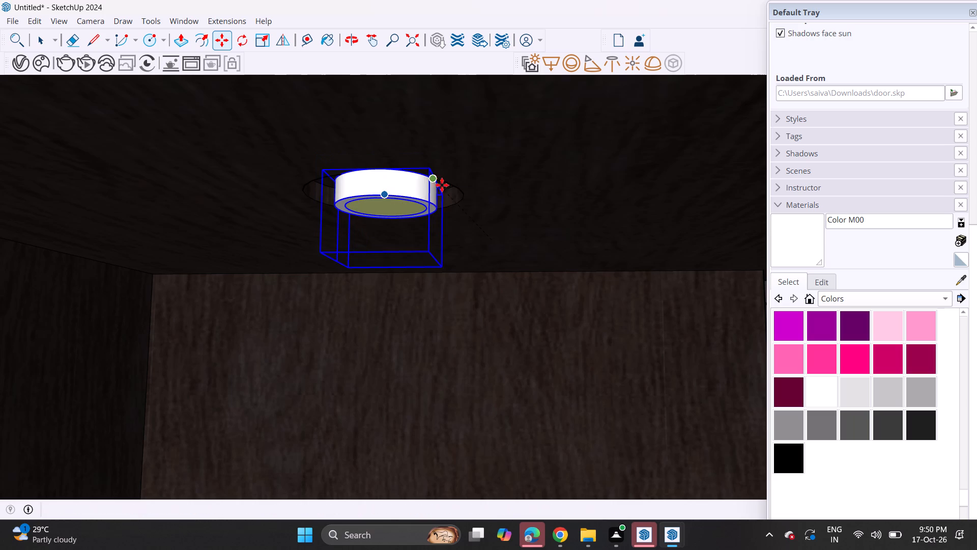
middle_drag(512, 195, 319, 151)
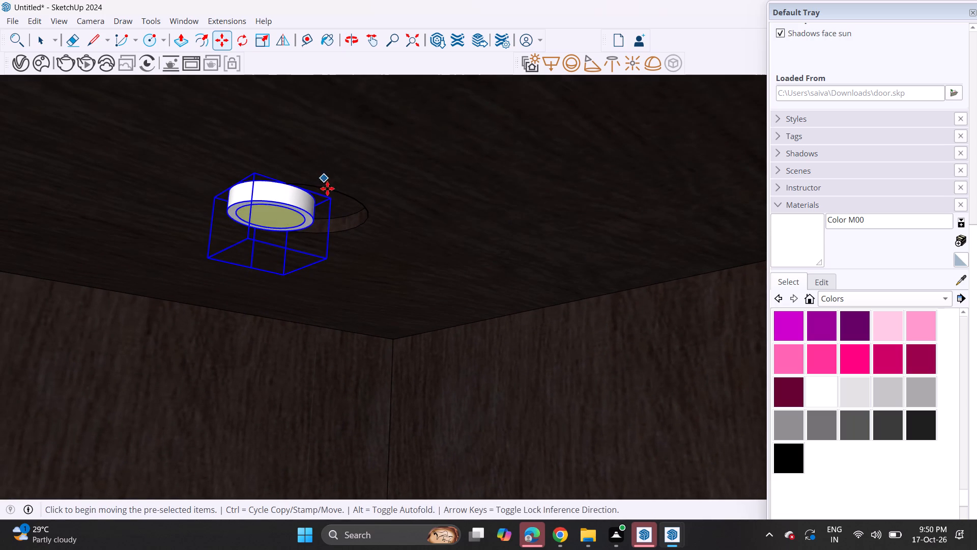
click(328, 203)
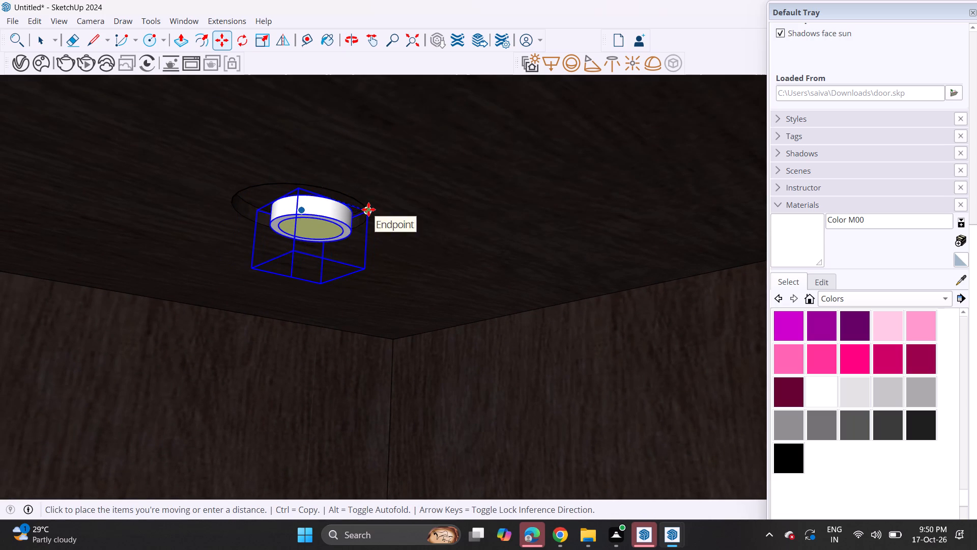
click(360, 204)
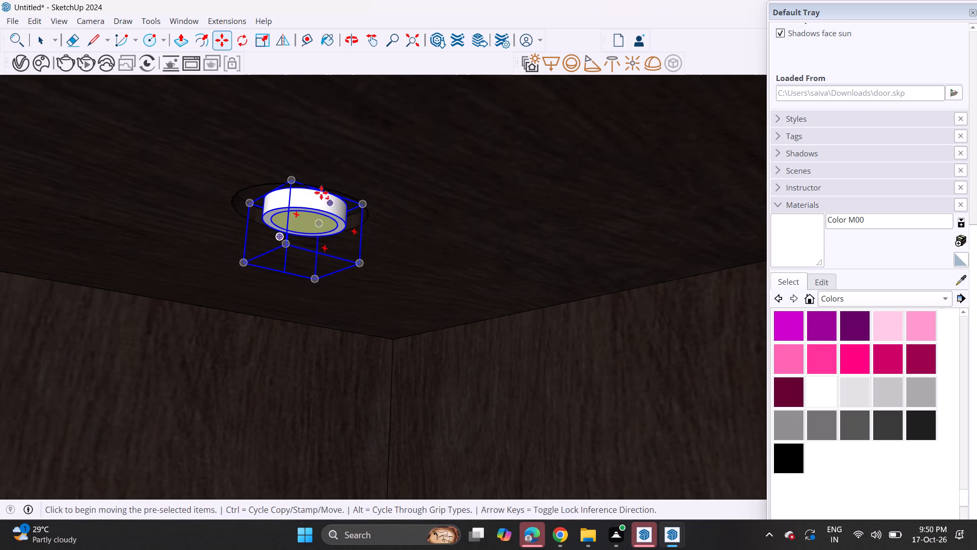
middle_drag(321, 193, 475, 240)
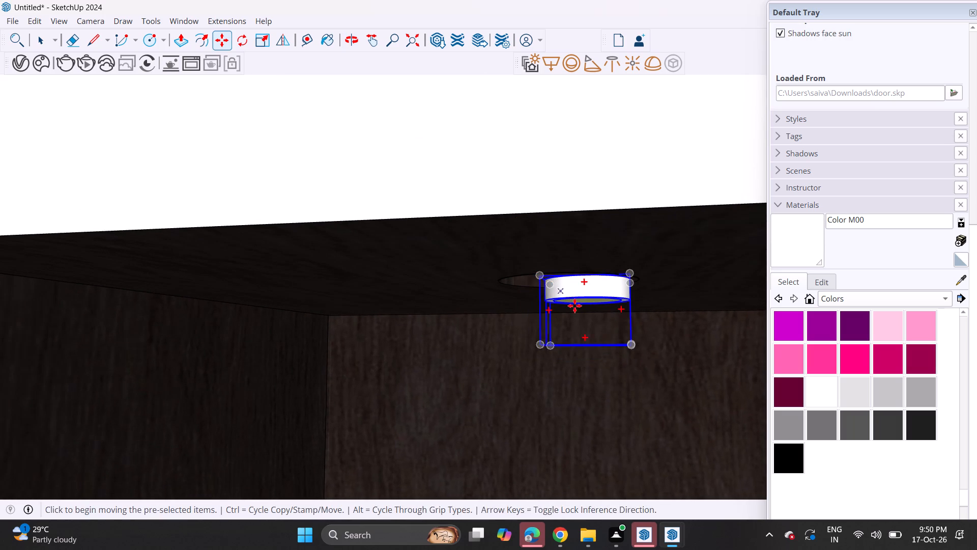
click(583, 290)
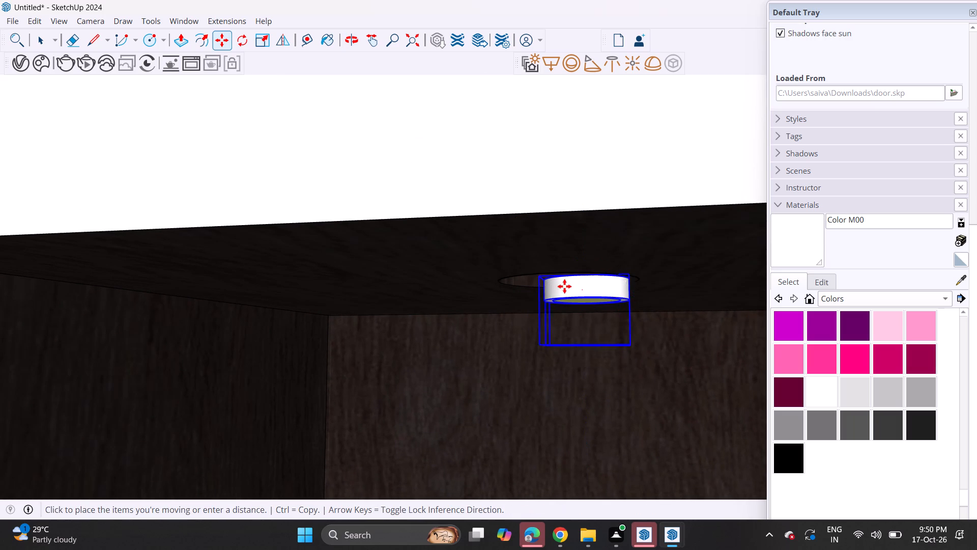
click(544, 283)
middle_drag(555, 282, 471, 260)
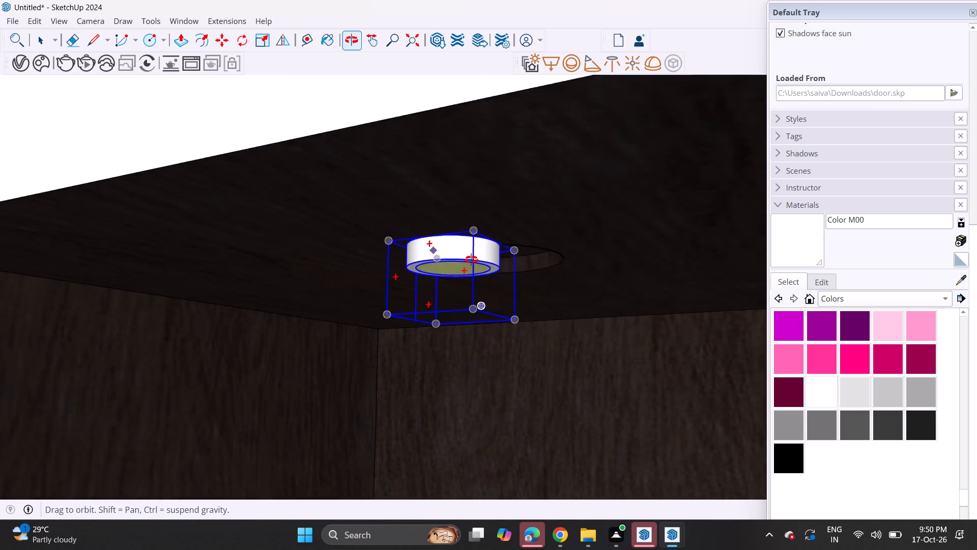
middle_drag(471, 260, 252, 246)
scroll(252, 246, up, 5)
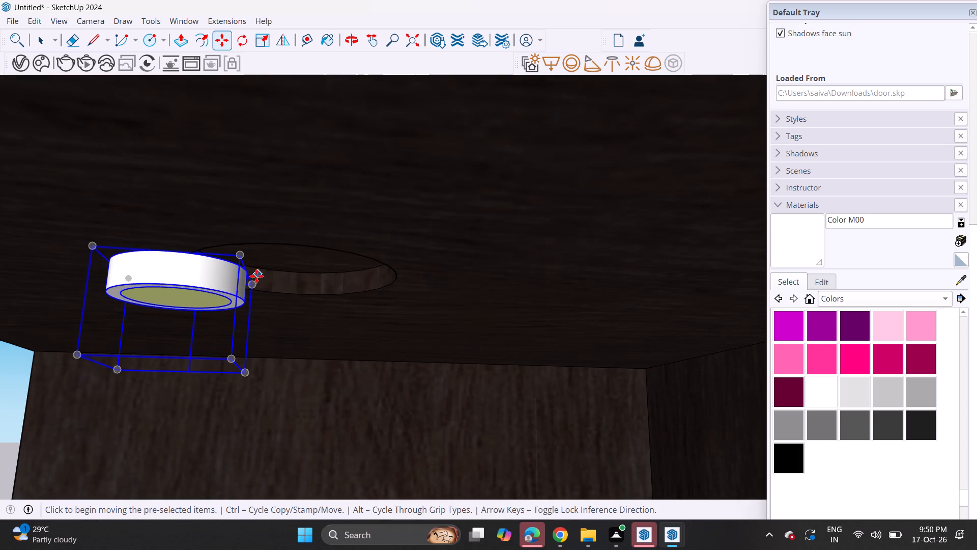
click(235, 275)
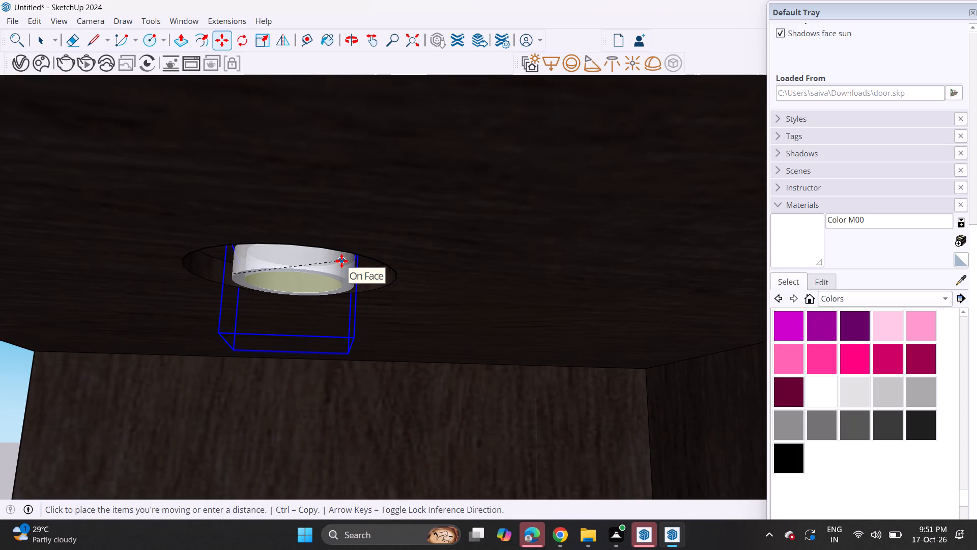
click(339, 261)
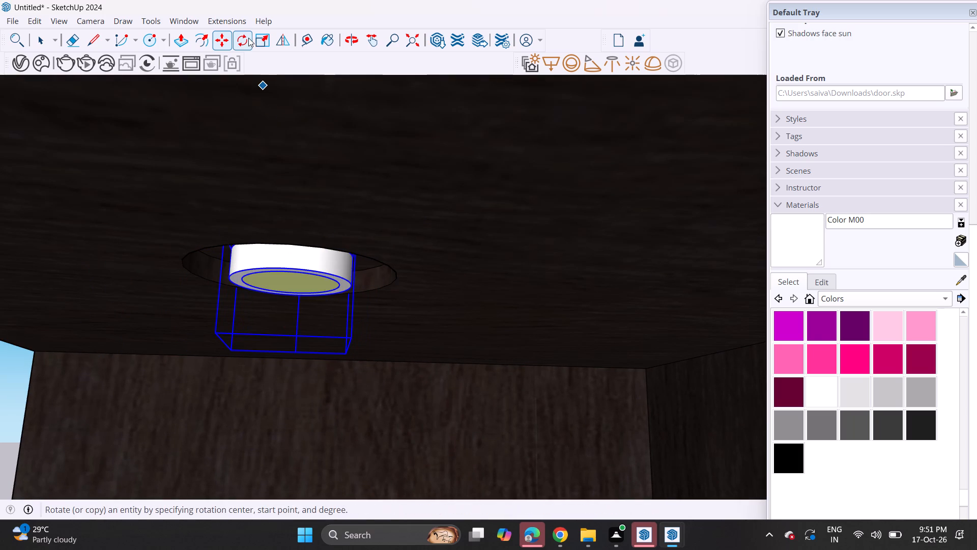
Scale the light outward in width and depth so that it fills the round ceiling recess.
click(265, 44)
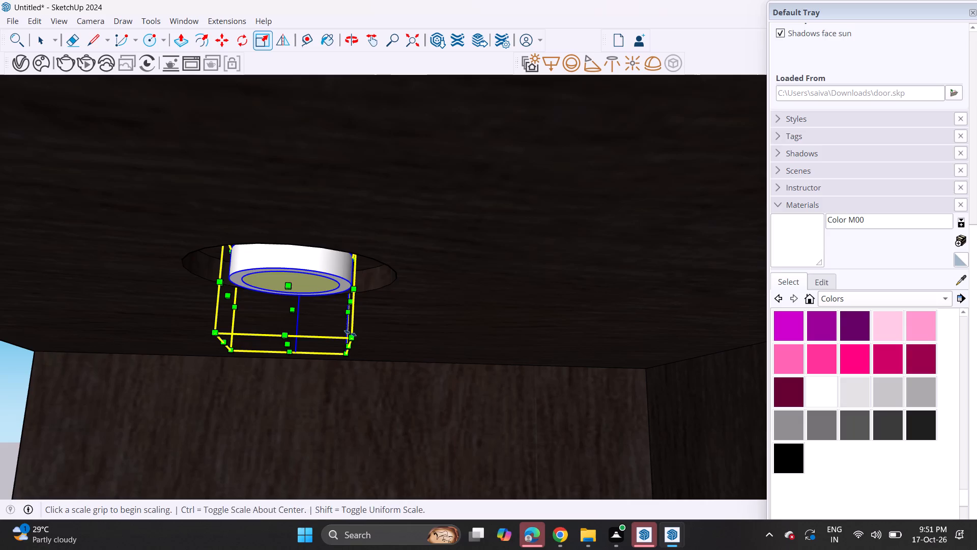
click(351, 298)
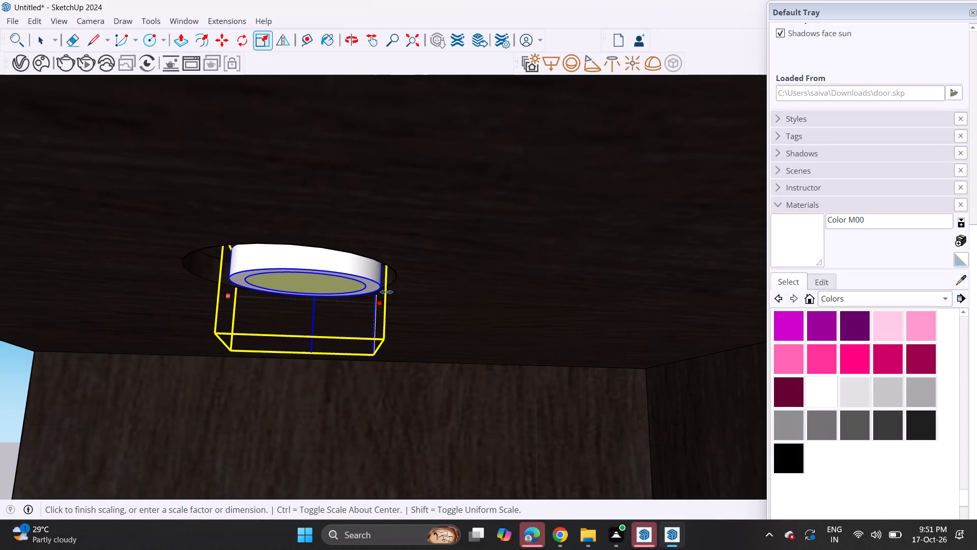
click(394, 273)
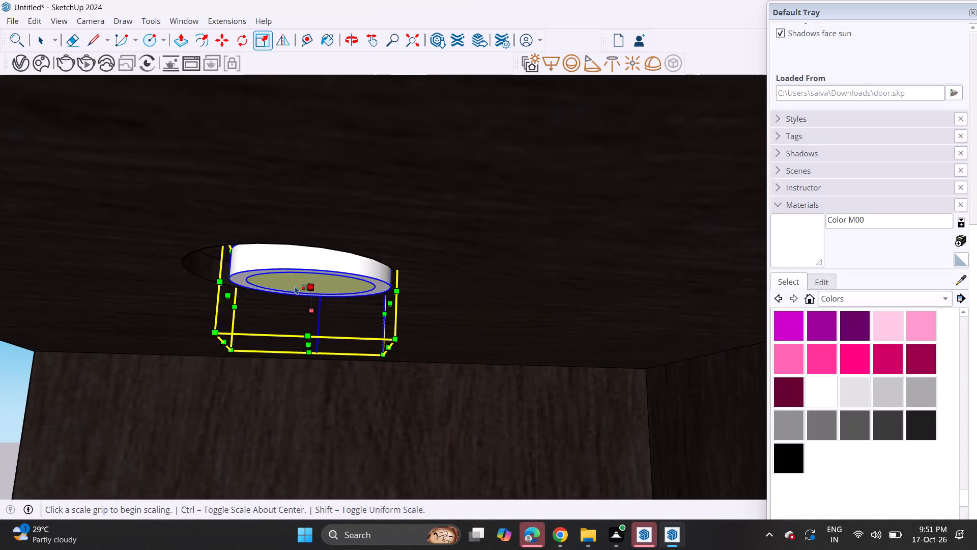
click(232, 295)
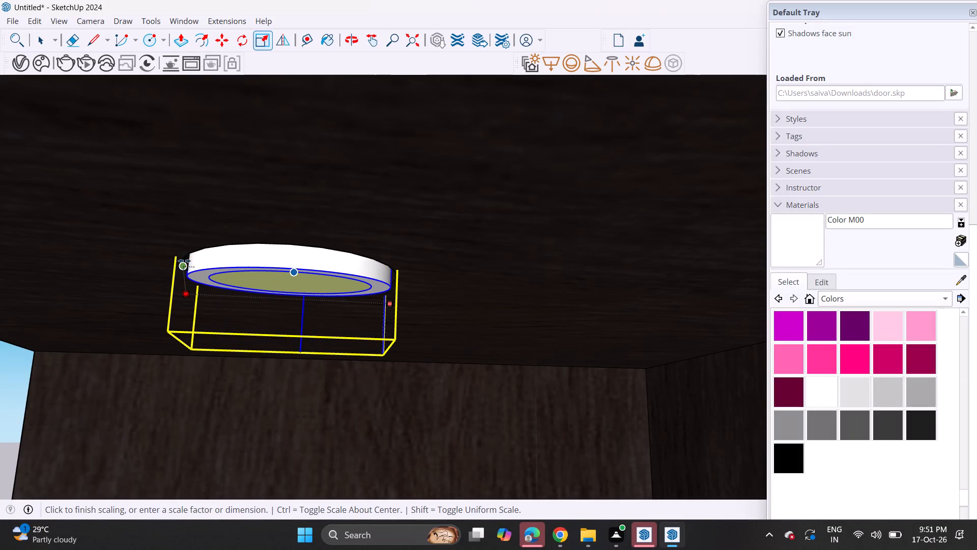
click(181, 256)
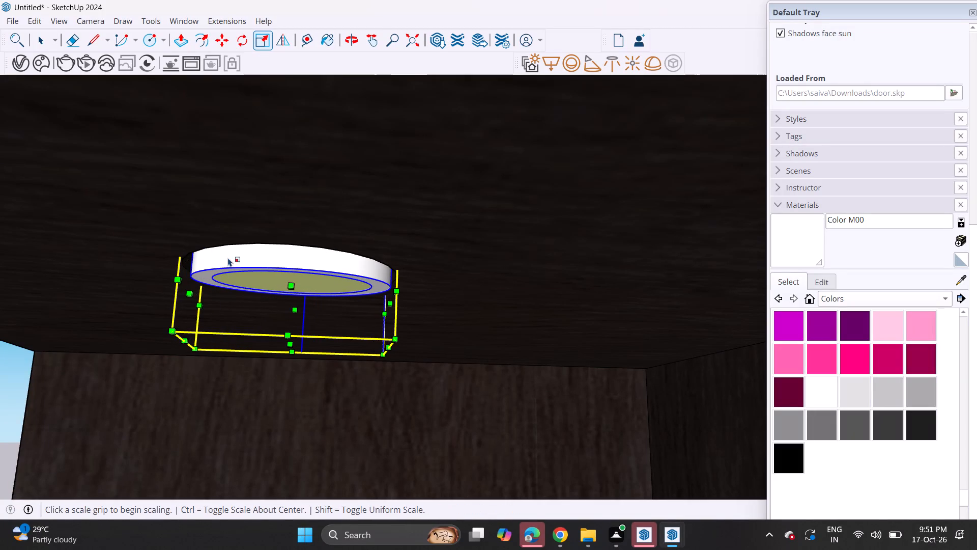
click(289, 287)
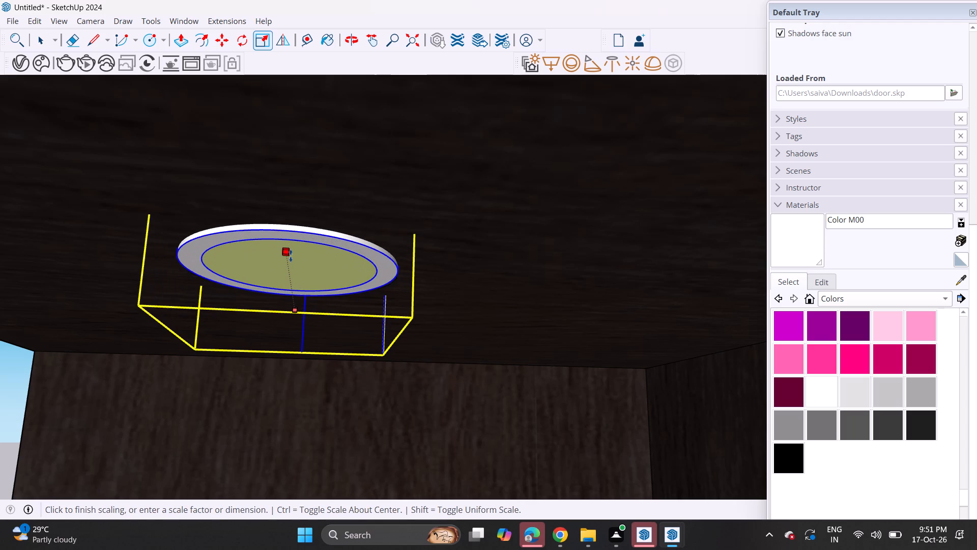
click(291, 256)
middle_drag(288, 277, 486, 260)
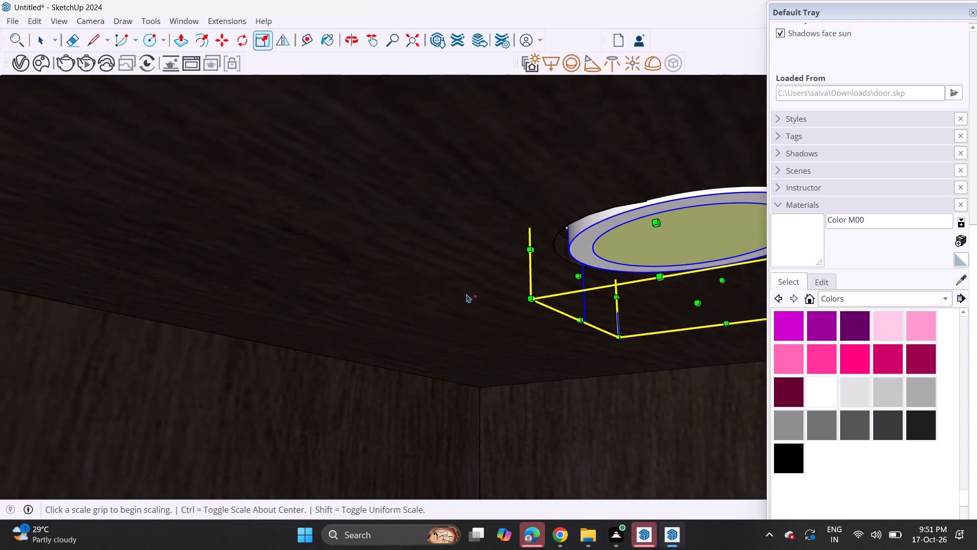
click(580, 277)
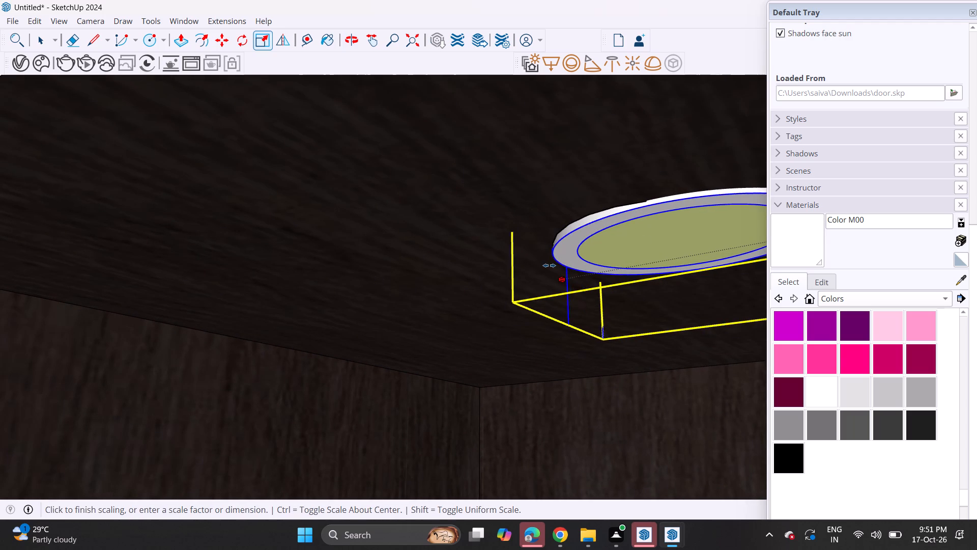
click(549, 265)
scroll(501, 185, down, 13)
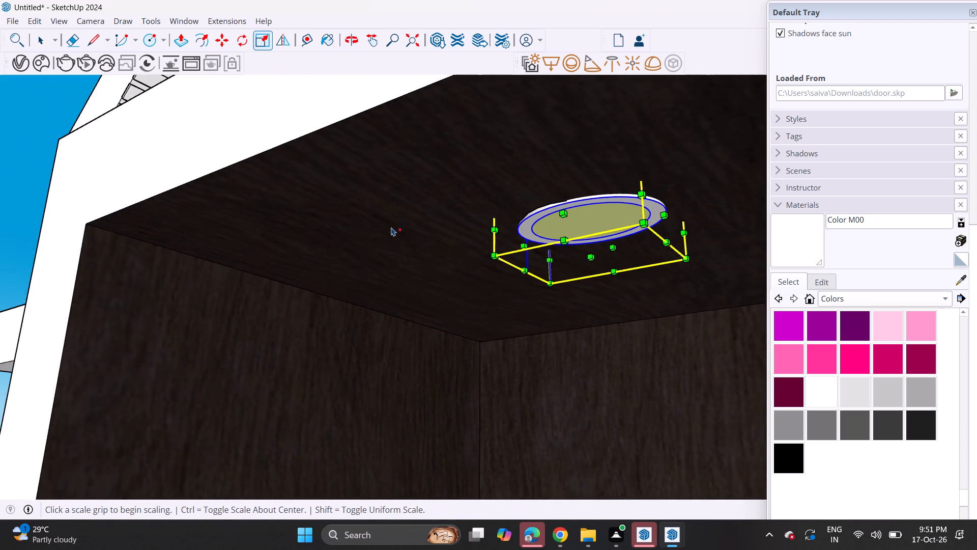
scroll(391, 227, down, 8)
middle_drag(334, 283, 489, 333)
key(space)
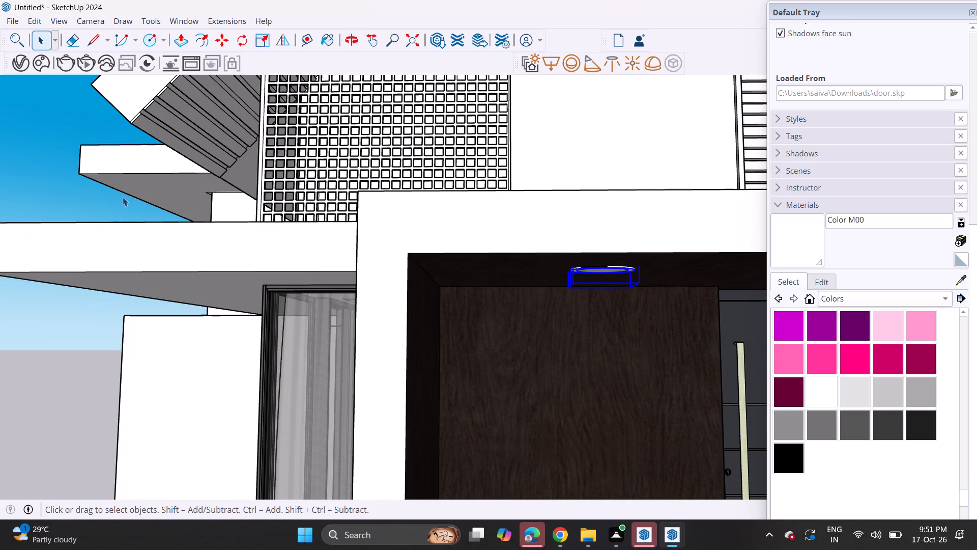
click(61, 196)
Examine how the enlarged light's rim fits the round recess, up close and from the front of the facade.
scroll(493, 362, down, 2)
middle_drag(684, 285, 653, 226)
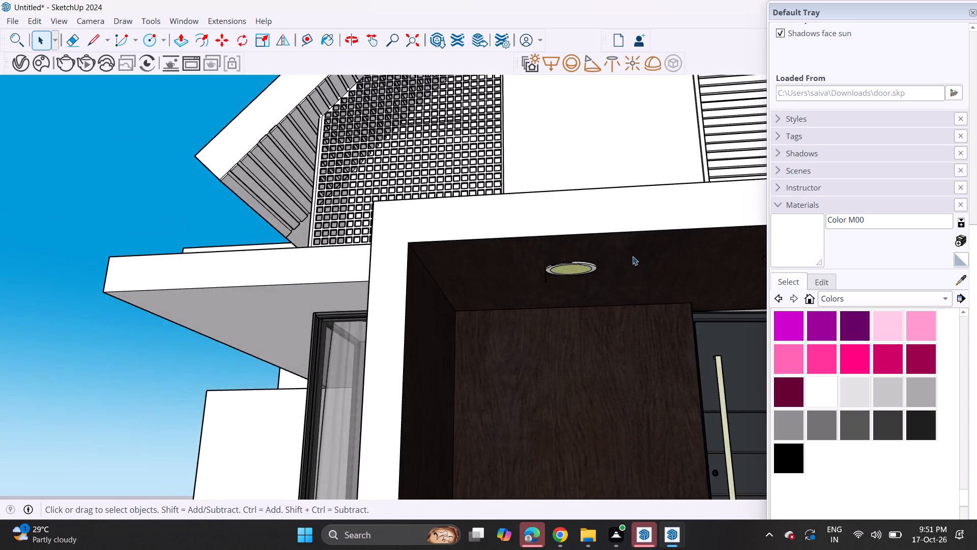
scroll(597, 297, up, 4)
scroll(568, 252, up, 16)
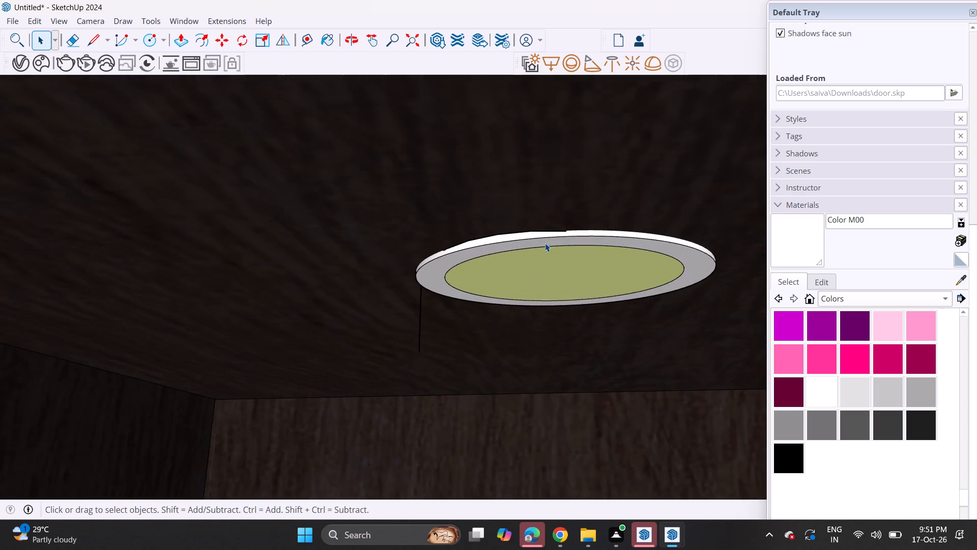
scroll(545, 243, up, 13)
middle_drag(584, 233, 529, 166)
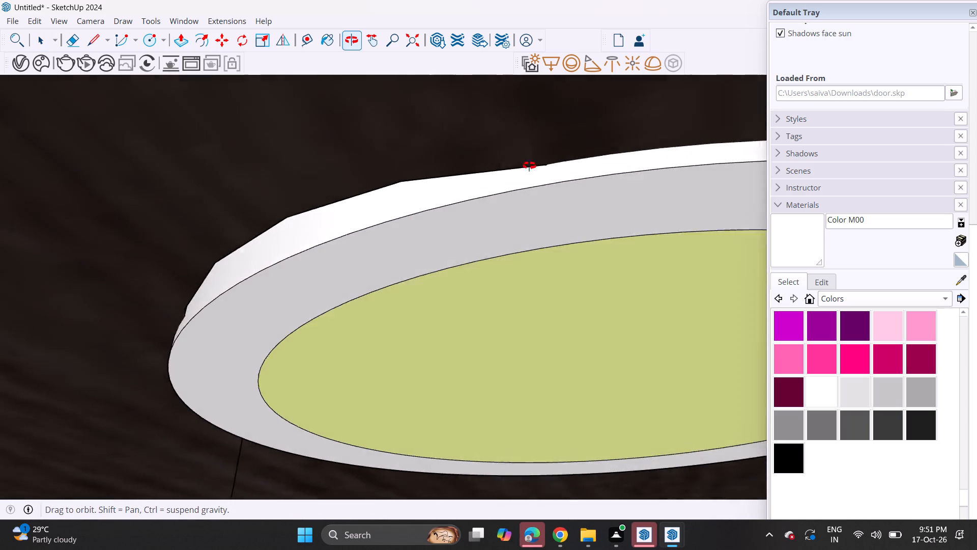
middle_drag(529, 166, 358, 260)
scroll(339, 251, up, 1)
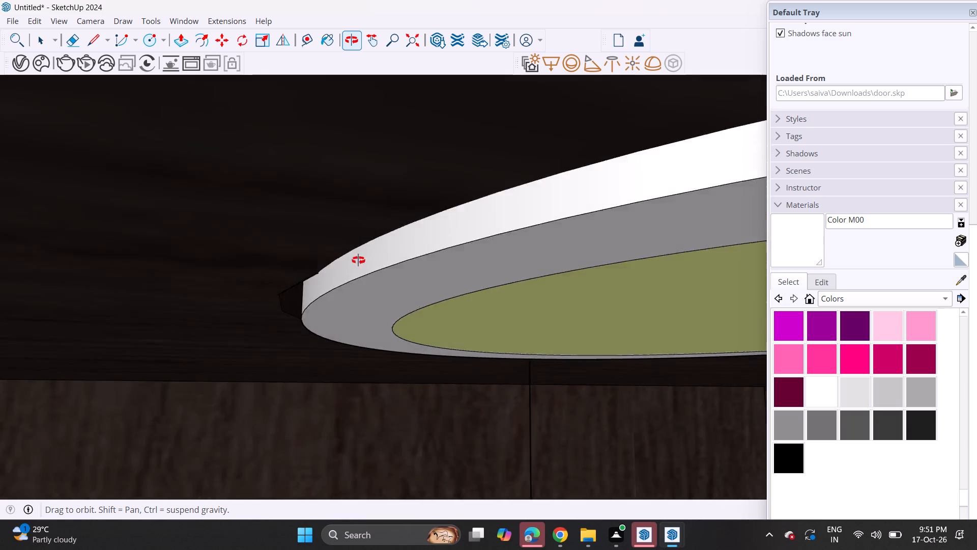
middle_drag(358, 260, 669, 237)
scroll(659, 217, down, 13)
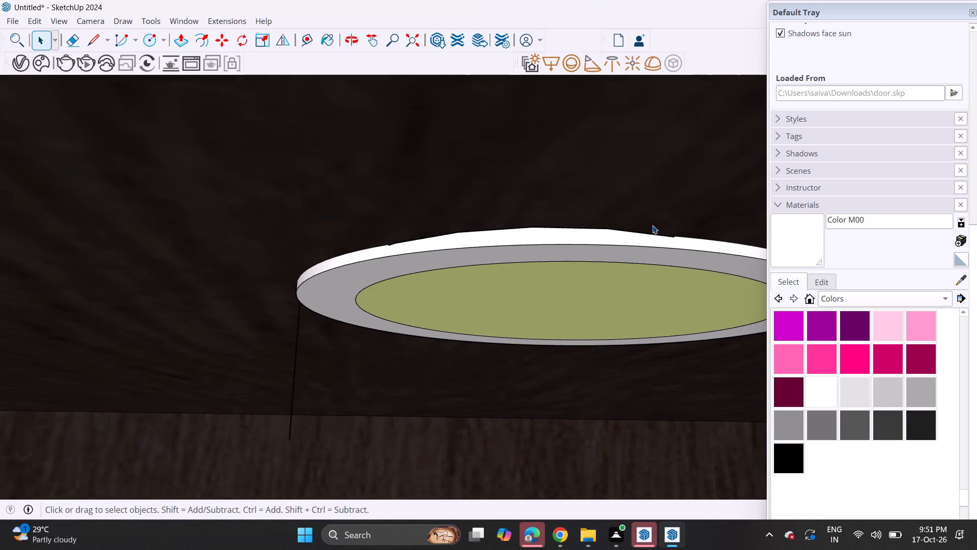
scroll(652, 225, down, 20)
scroll(652, 225, down, 11)
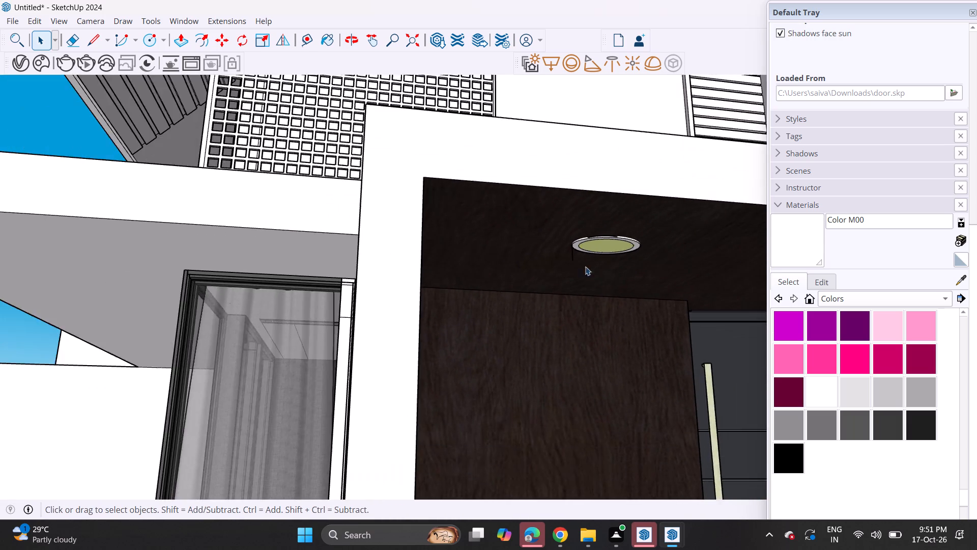
scroll(585, 266, down, 14)
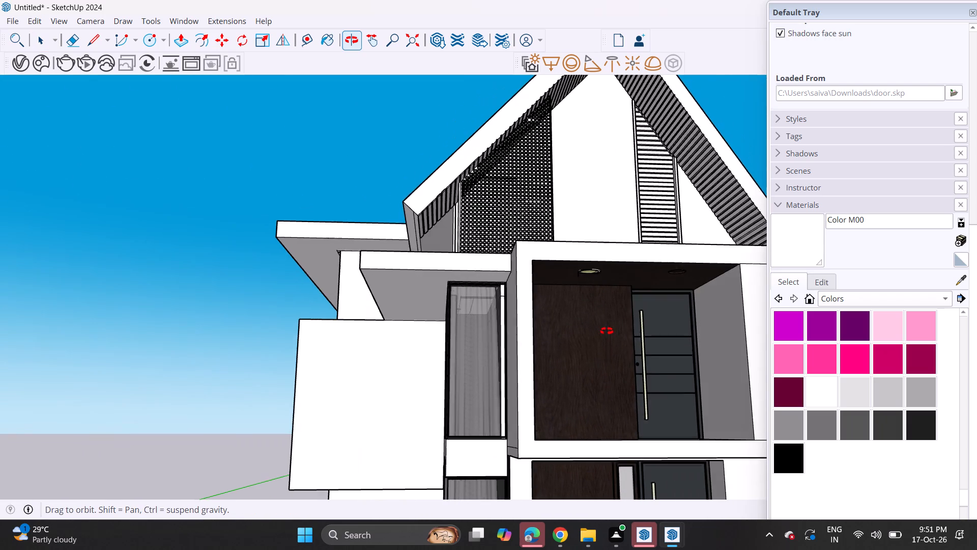
Scale the light in the first round ceiling recess down uniformly from two opposite corners, making it narrower than the recess opening.
shift+middle_drag(665, 301, 493, 295)
scroll(405, 312, up, 9)
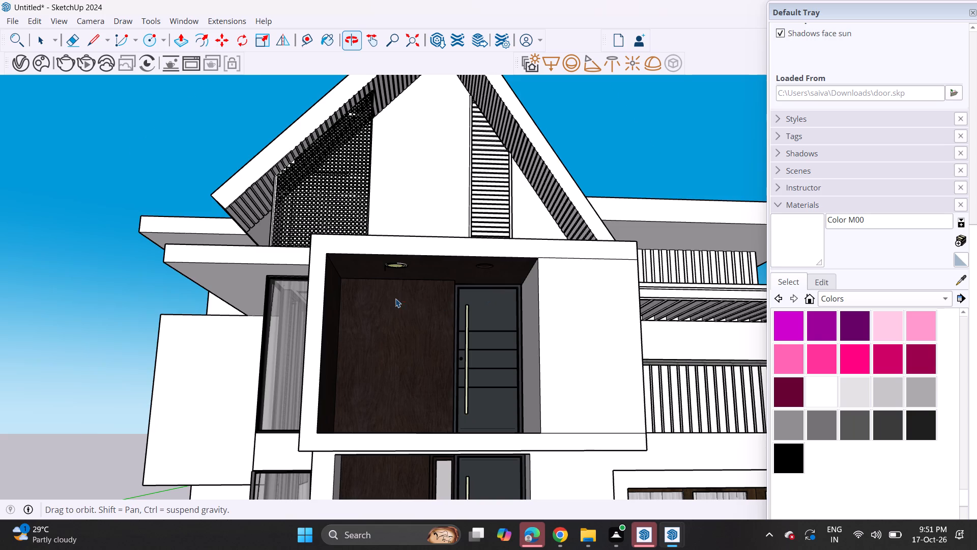
scroll(389, 213, up, 1)
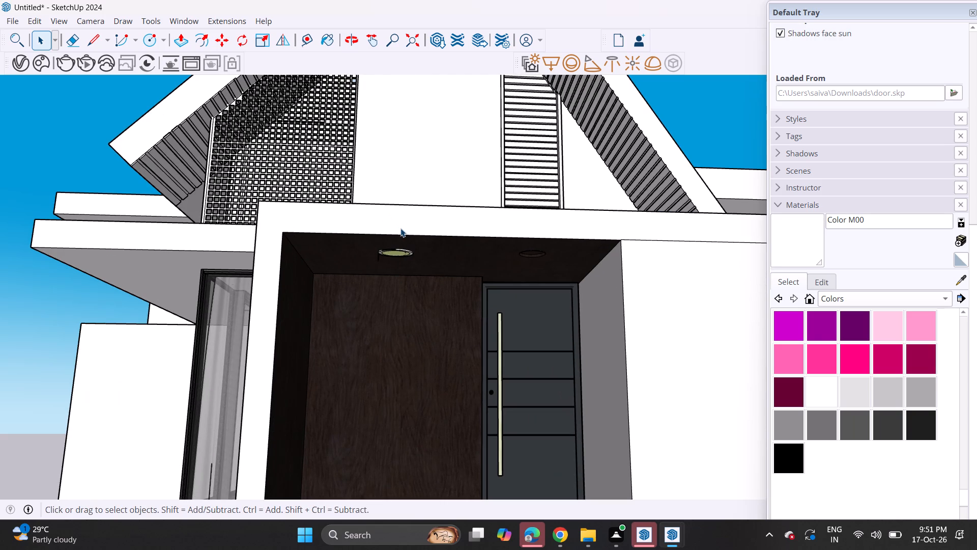
scroll(412, 230, up, 14)
click(394, 272)
scroll(394, 272, up, 5)
click(262, 39)
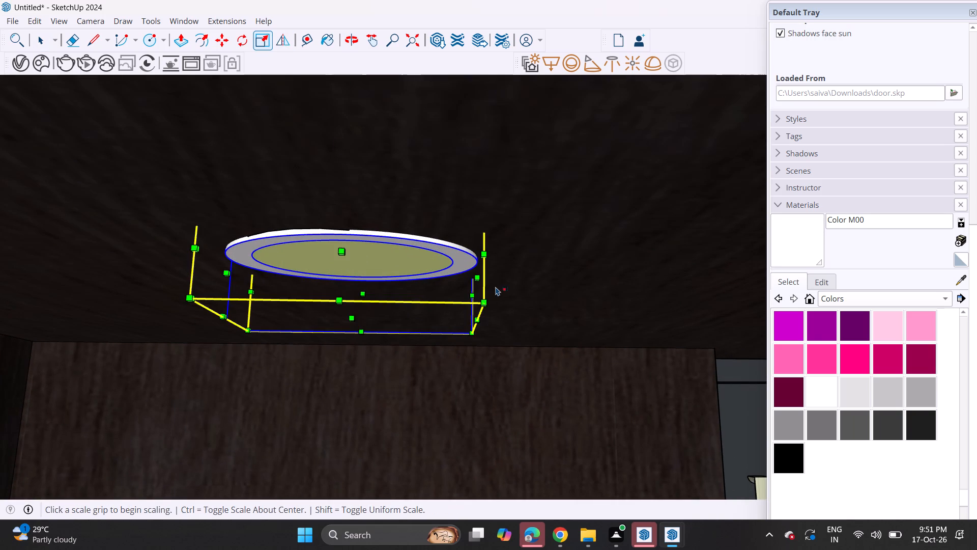
click(485, 299)
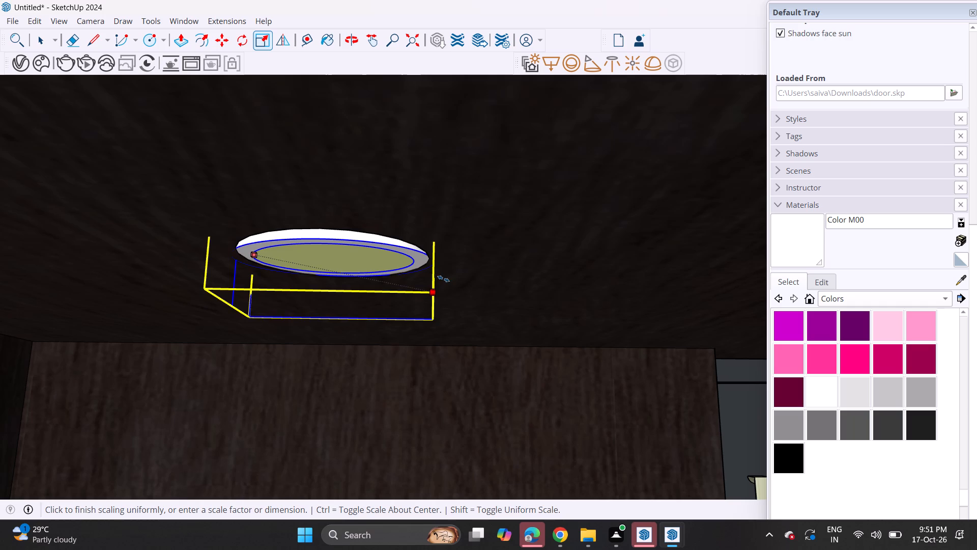
click(415, 266)
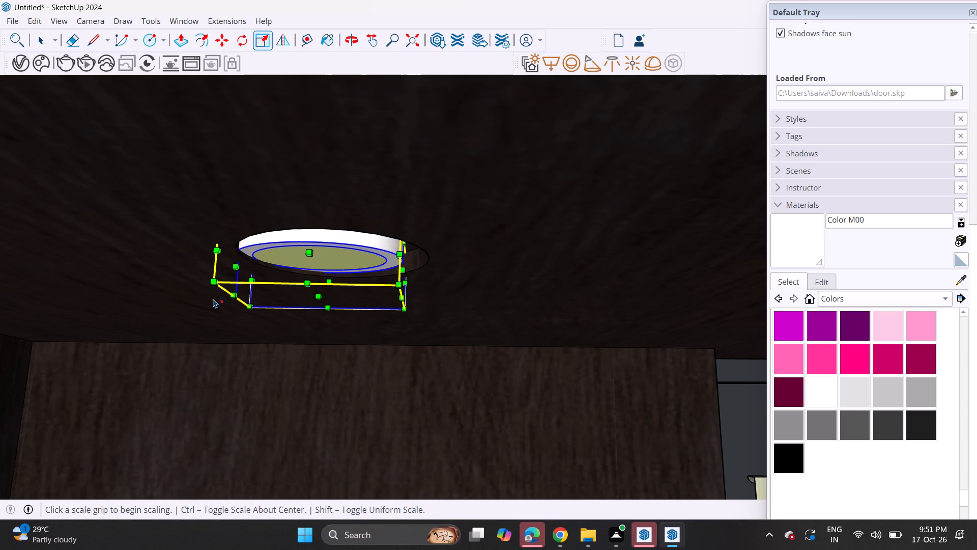
click(216, 282)
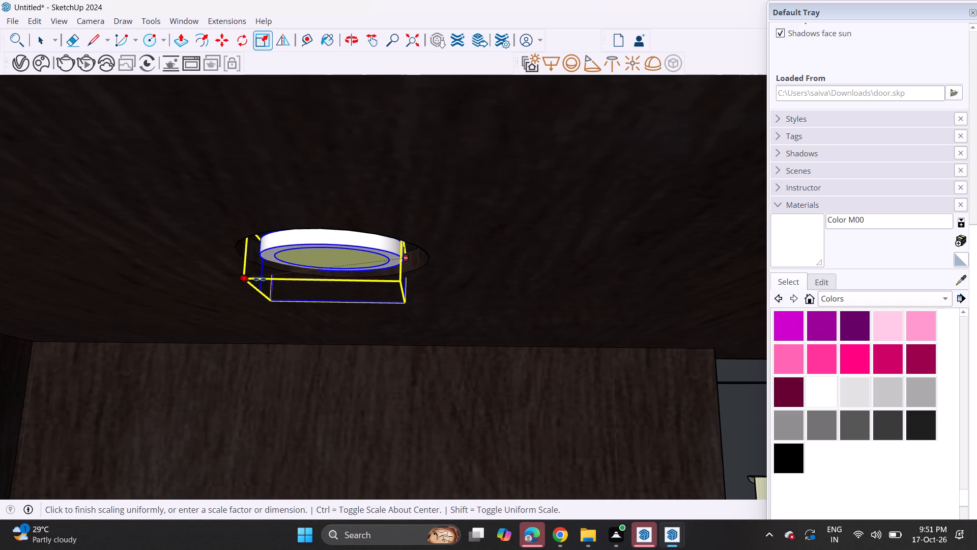
click(270, 276)
Copy the reduced light along the red axis across the wood ceiling into the second round recess above the upper door.
scroll(351, 268, down, 2)
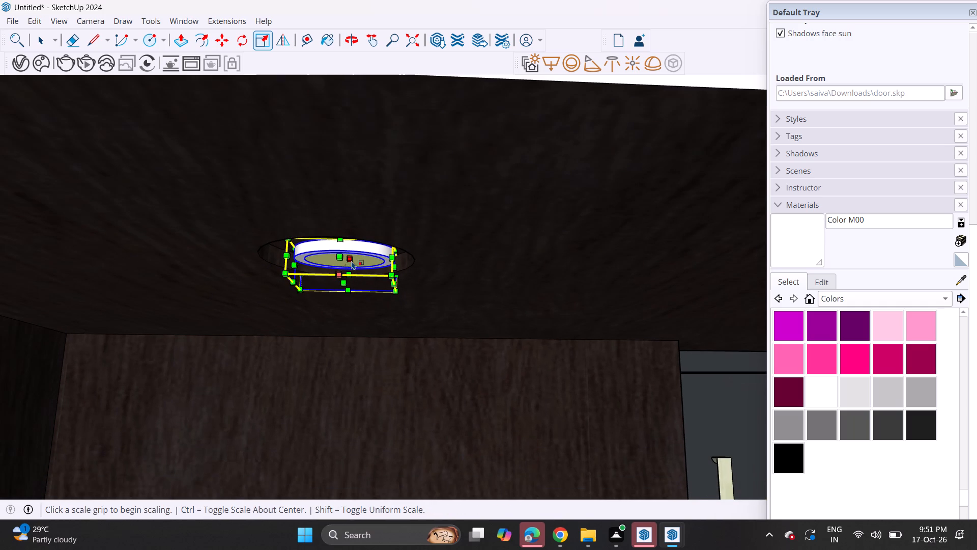
key(space)
key(m)
click(347, 263)
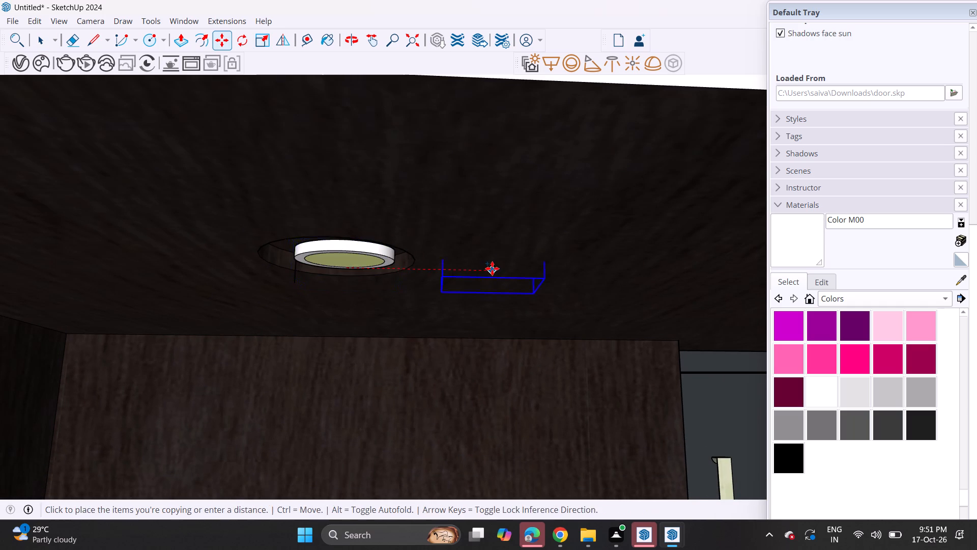
shift+middle_drag(493, 268, 184, 270)
middle_drag(676, 246, 437, 255)
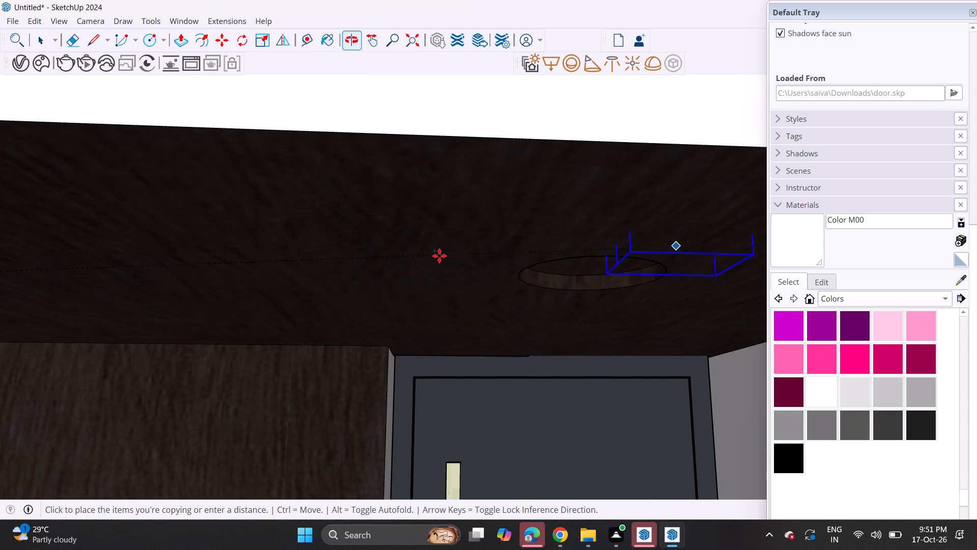
click(597, 296)
Lower the copied light slightly and shift it across the second recess above the door, leaving it deselected.
click(601, 259)
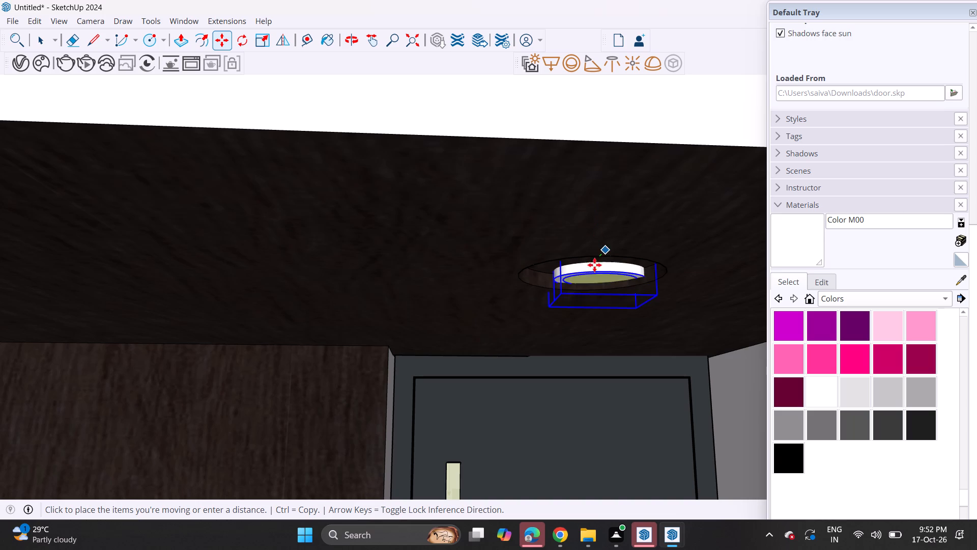
click(599, 251)
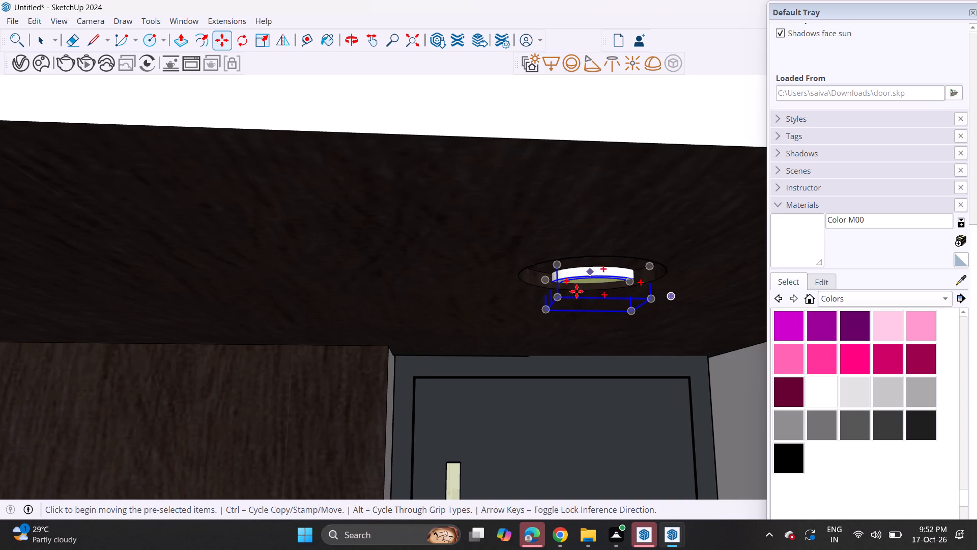
click(553, 311)
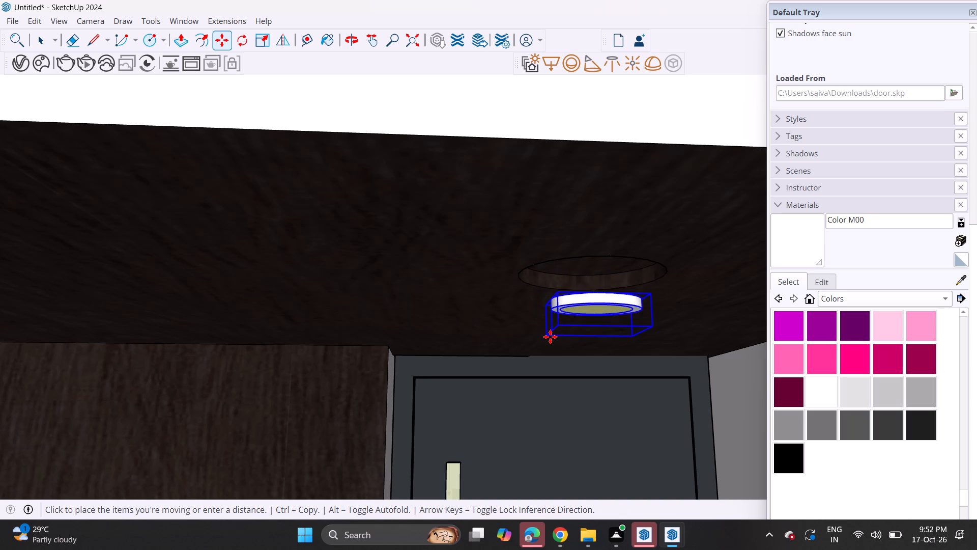
click(550, 337)
middle_drag(617, 270, 427, 292)
click(531, 305)
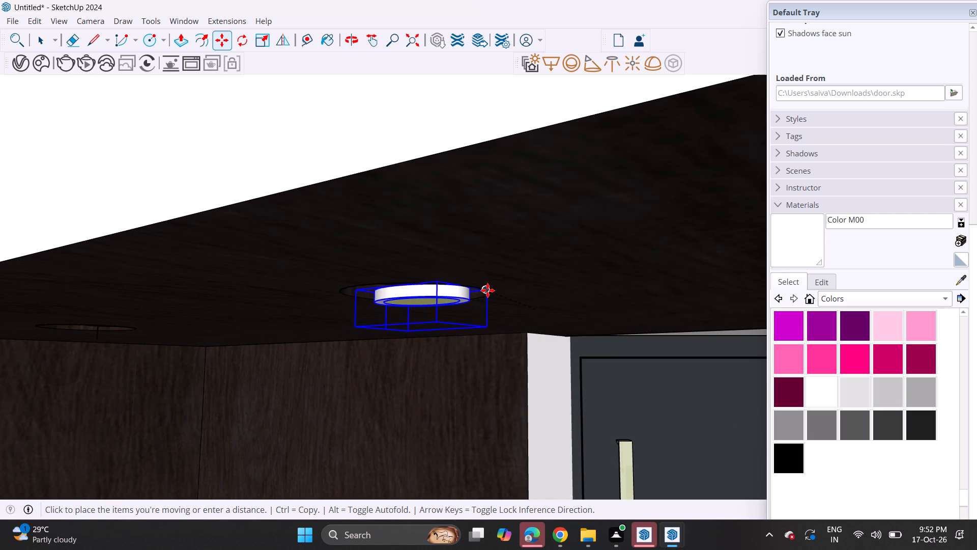
click(493, 293)
middle_drag(493, 294, 637, 274)
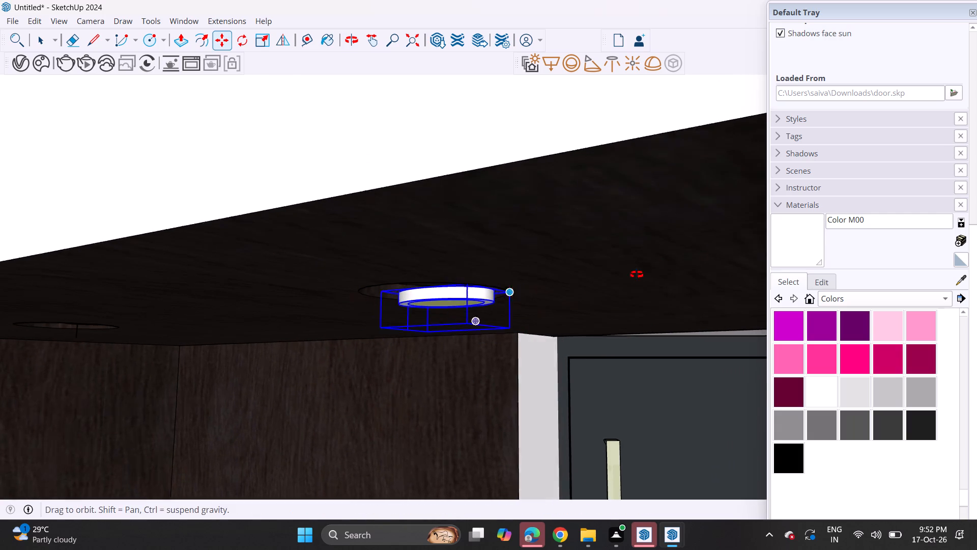
middle_drag(637, 274, 680, 259)
scroll(576, 256, down, 20)
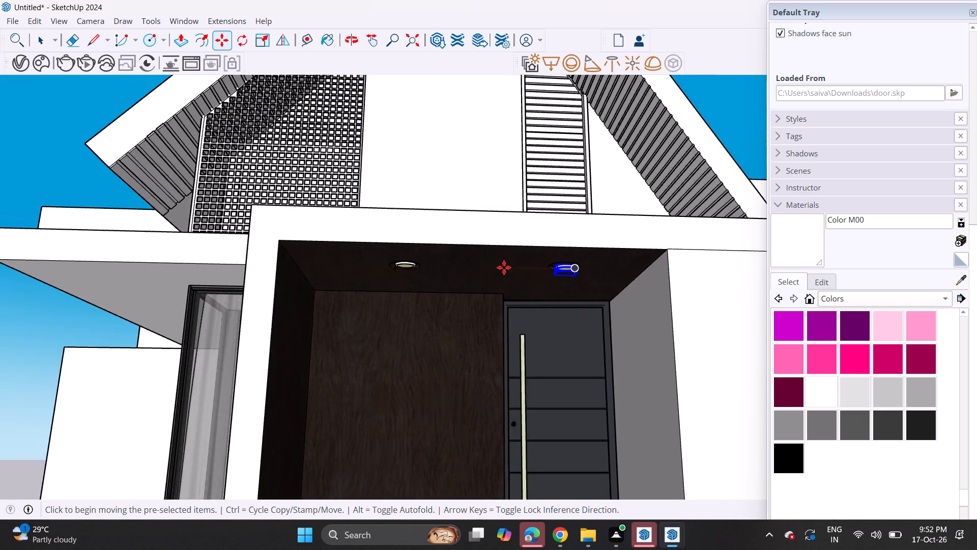
scroll(504, 267, down, 6)
key(space)
click(644, 136)
Examine the upper balcony recess with its door and two ceiling lights from above, below and the front of the facade.
middle_drag(641, 181, 594, 179)
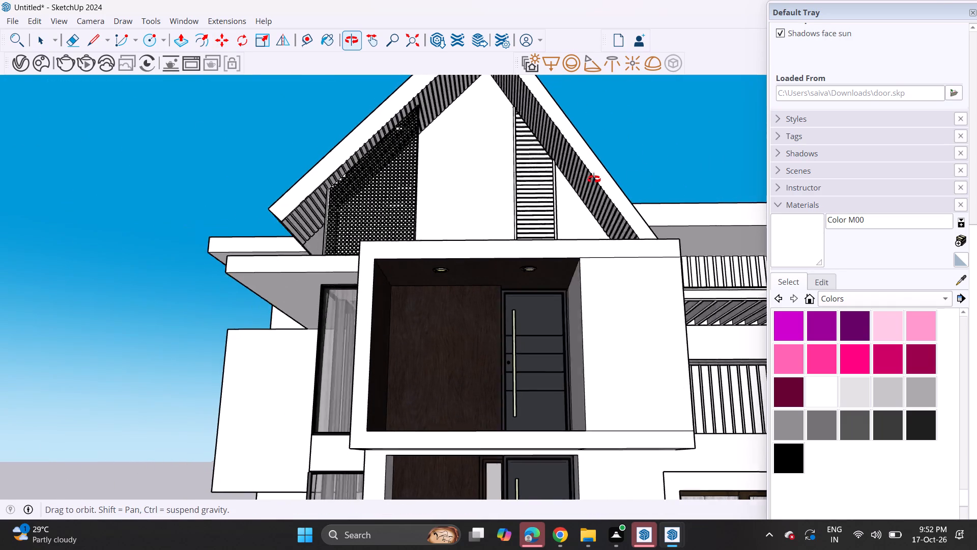
middle_drag(594, 179, 610, 187)
middle_drag(542, 309, 494, 402)
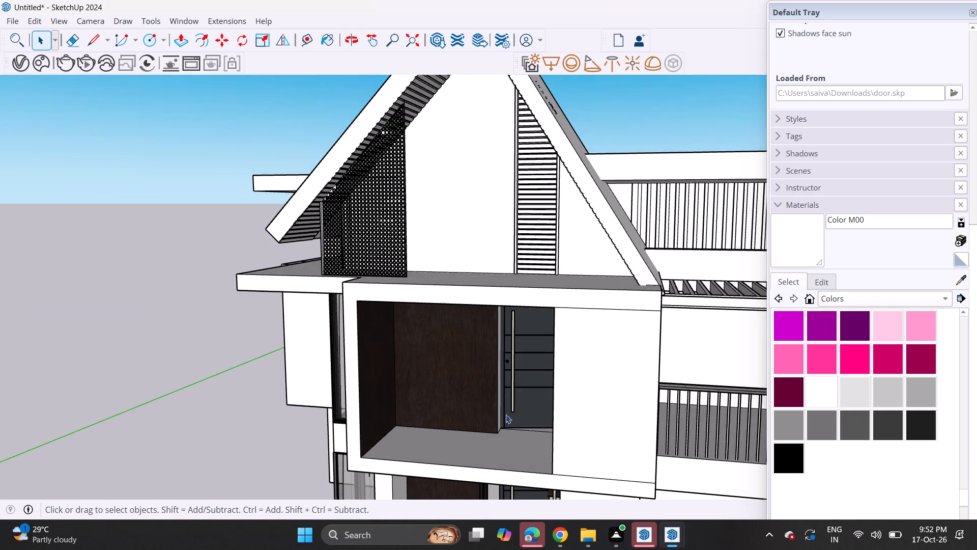
middle_drag(513, 421, 608, 388)
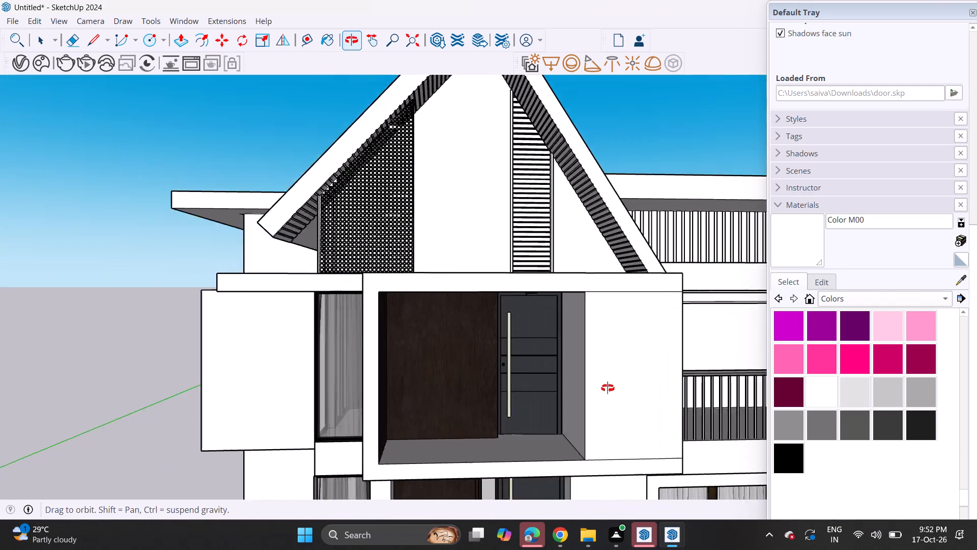
middle_drag(608, 388, 577, 330)
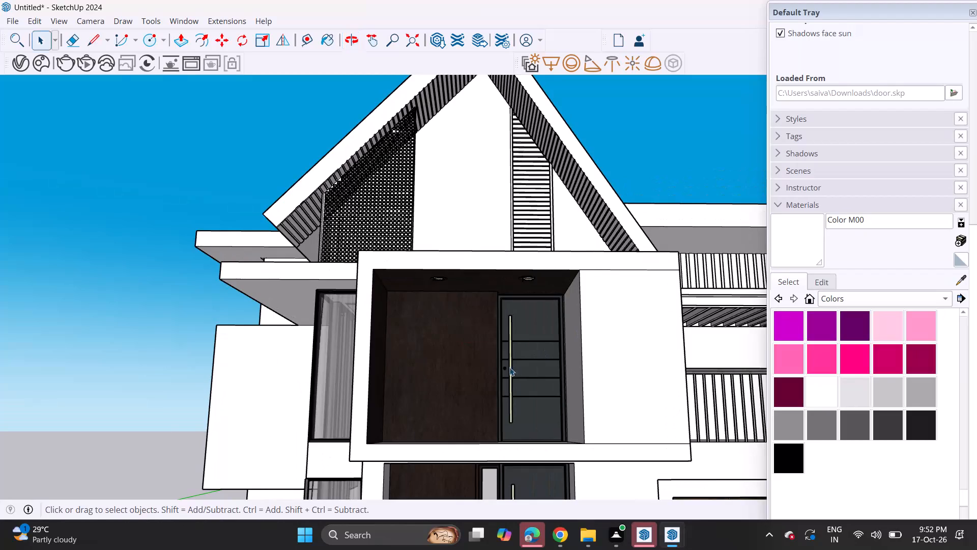
scroll(512, 364, up, 6)
middle_click(527, 369)
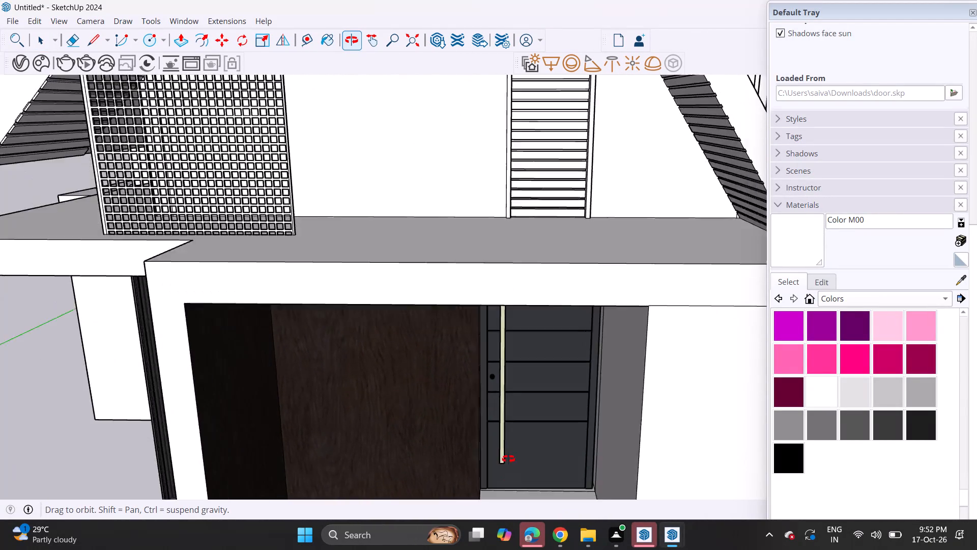
scroll(532, 364, down, 13)
middle_drag(552, 408, 462, 397)
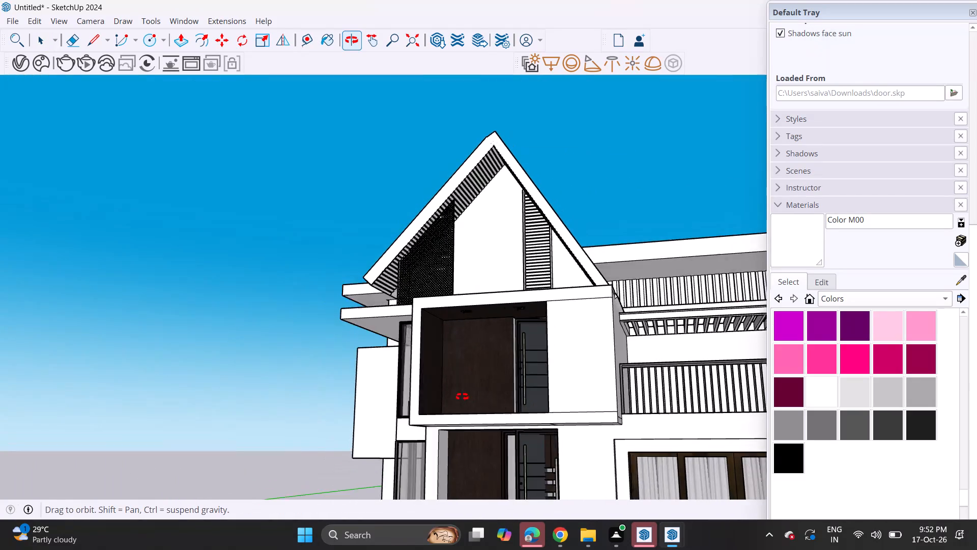
middle_drag(462, 397, 560, 392)
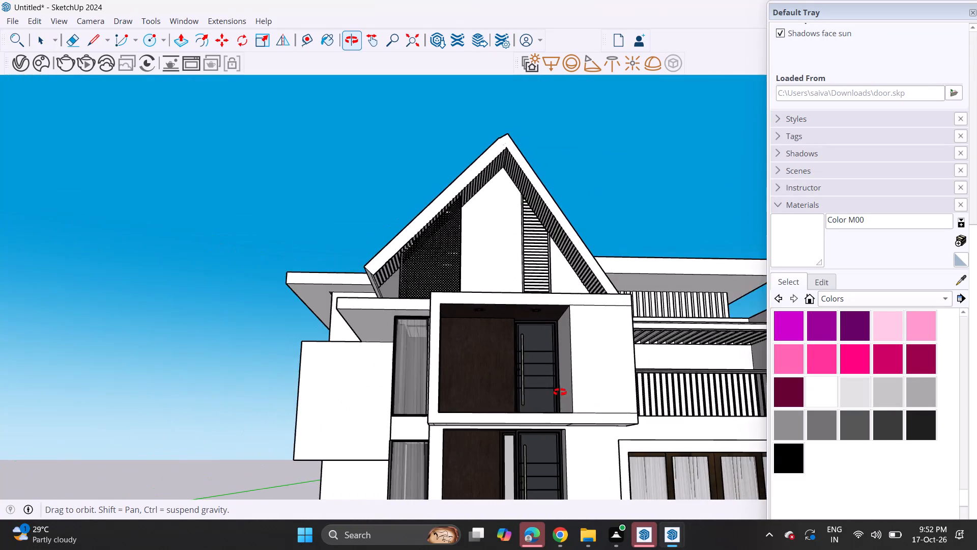
middle_drag(560, 392, 528, 402)
Turn off the Always face camera option for the panelled door component.
scroll(858, 91, up, 3)
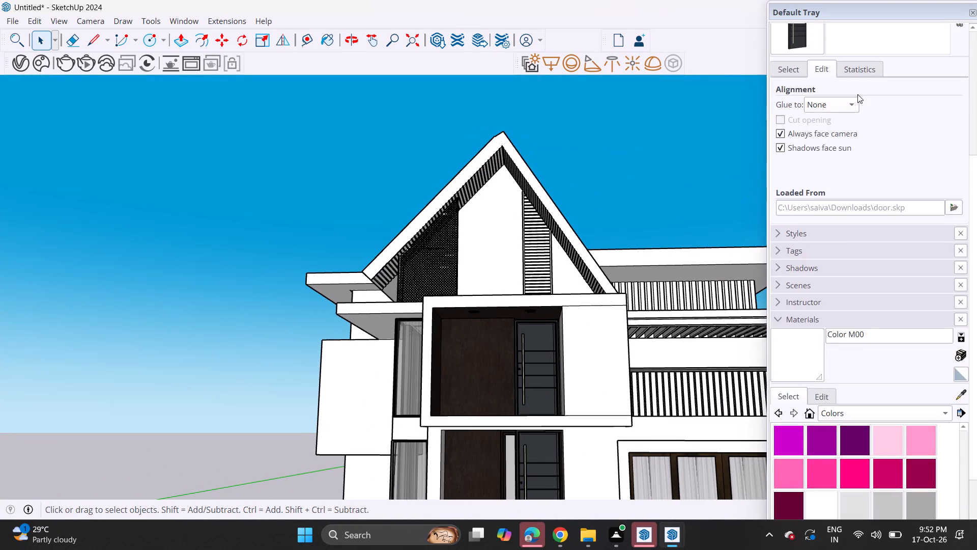
scroll(840, 123, up, 3)
click(781, 247)
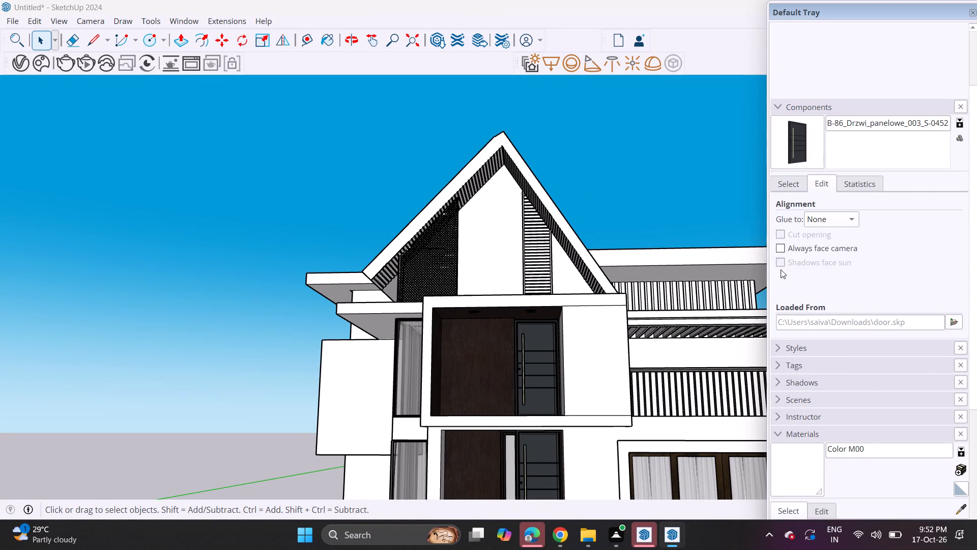
Examine the door and both ceiling lights from several angles, including close up from below the wood ceiling.
middle_drag(552, 327, 523, 364)
scroll(525, 366, down, 7)
scroll(526, 384, up, 7)
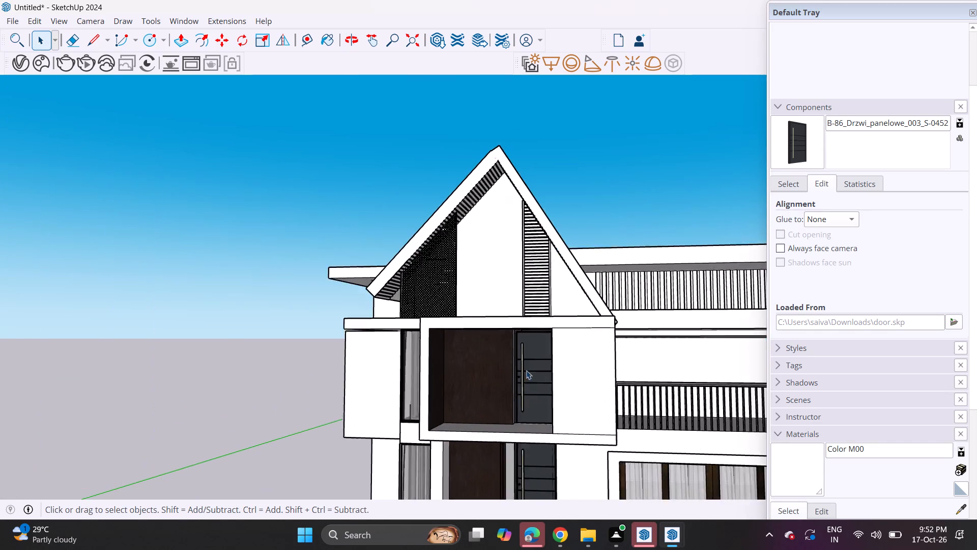
scroll(520, 358, up, 4)
middle_drag(520, 358, 525, 300)
scroll(516, 354, up, 1)
scroll(525, 286, up, 2)
middle_drag(522, 288, 567, 266)
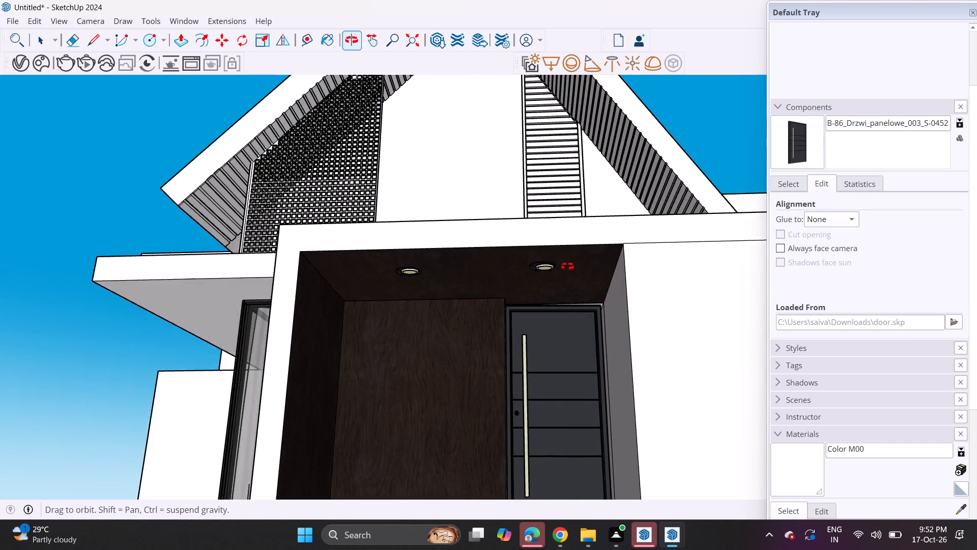
middle_drag(567, 266, 576, 242)
middle_drag(574, 230, 574, 217)
scroll(574, 221, up, 1)
middle_drag(552, 263, 557, 147)
scroll(552, 263, up, 1)
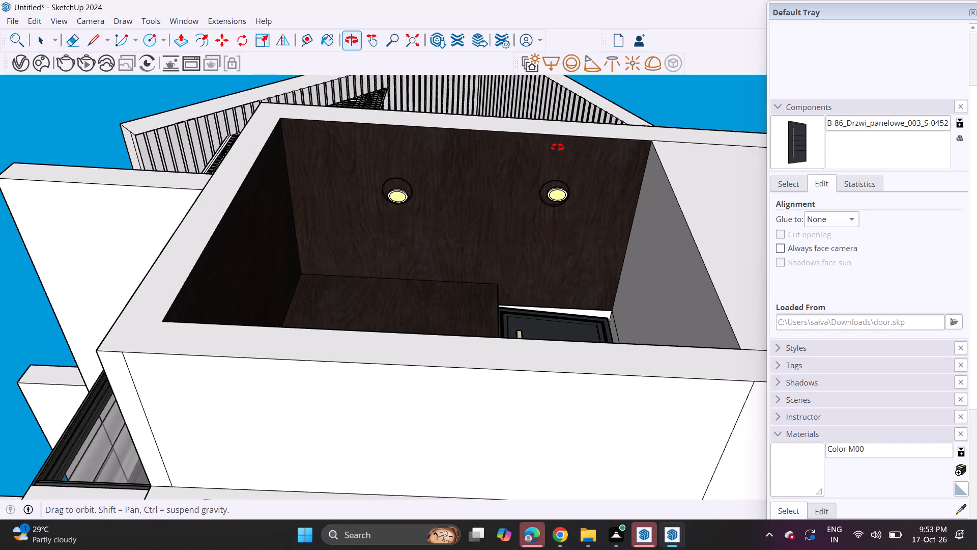
middle_drag(557, 147, 553, 315)
scroll(551, 310, down, 8)
middle_drag(552, 325, 521, 335)
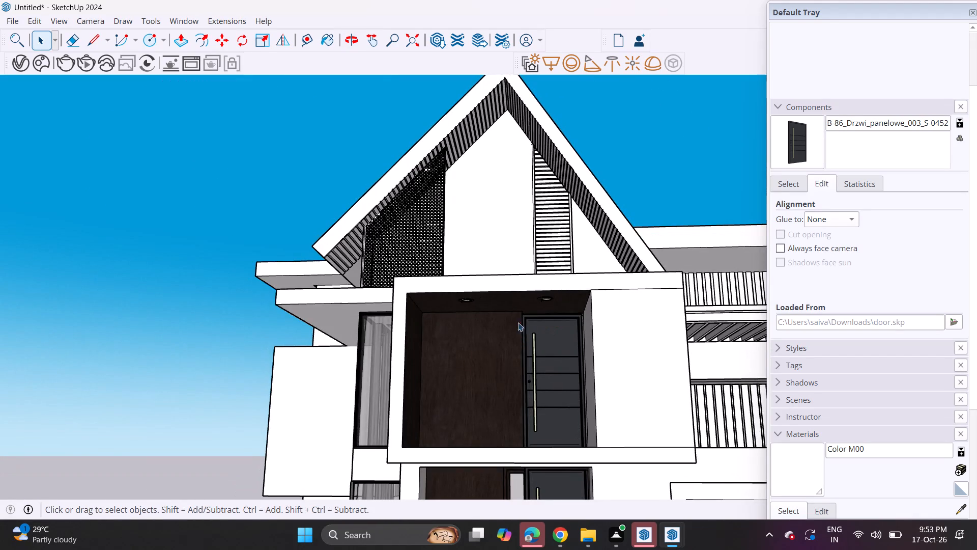
scroll(530, 285, up, 13)
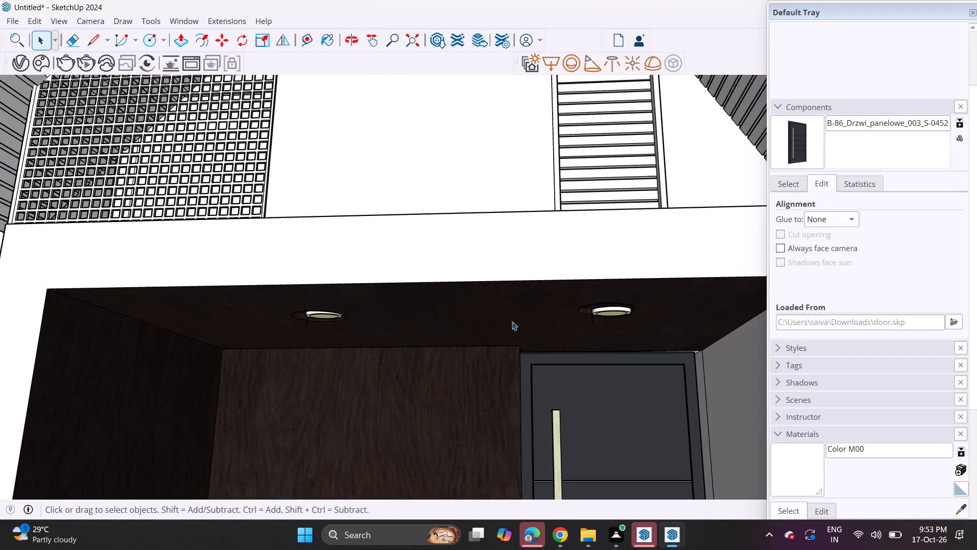
middle_drag(512, 321, 508, 274)
scroll(509, 310, up, 1)
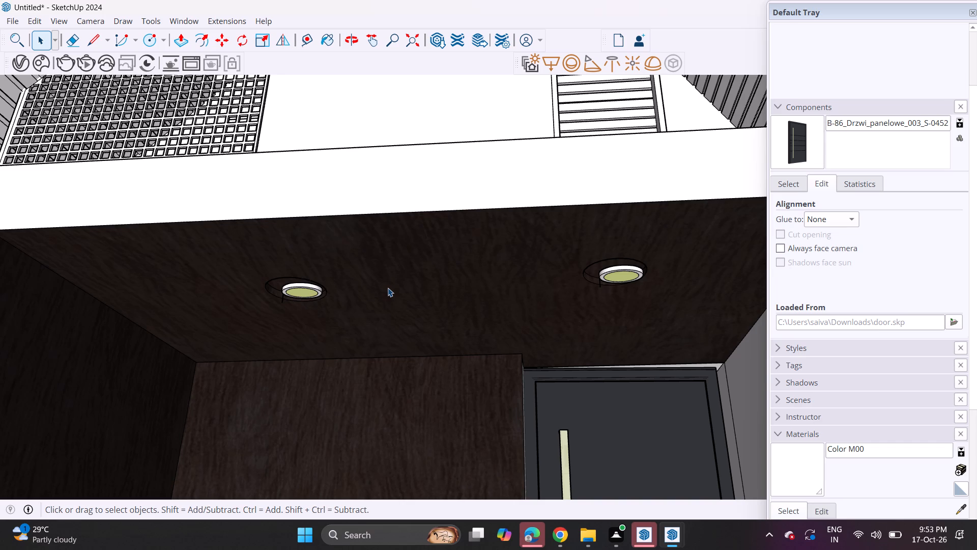
Examine the upper door recess and gable from the side and the front of the facade.
scroll(528, 313, down, 4)
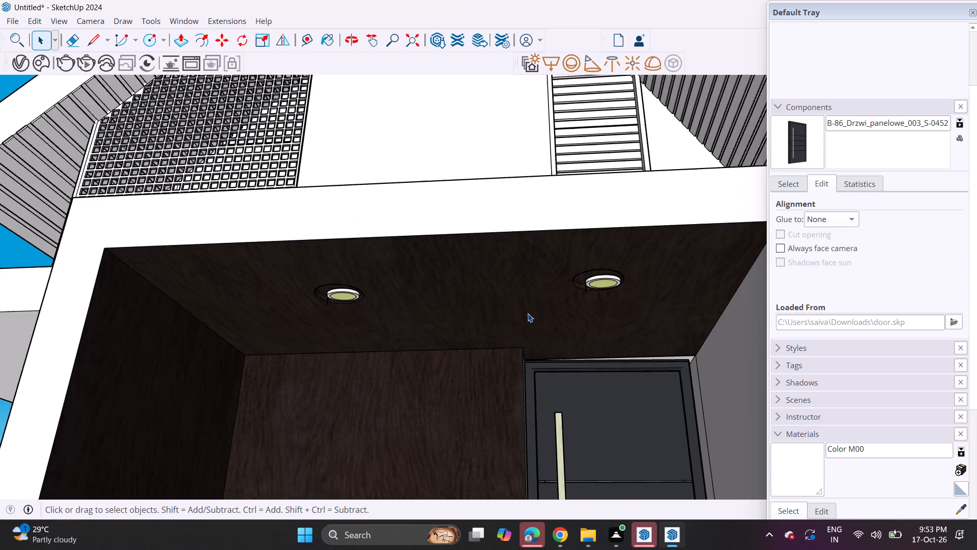
scroll(528, 313, down, 8)
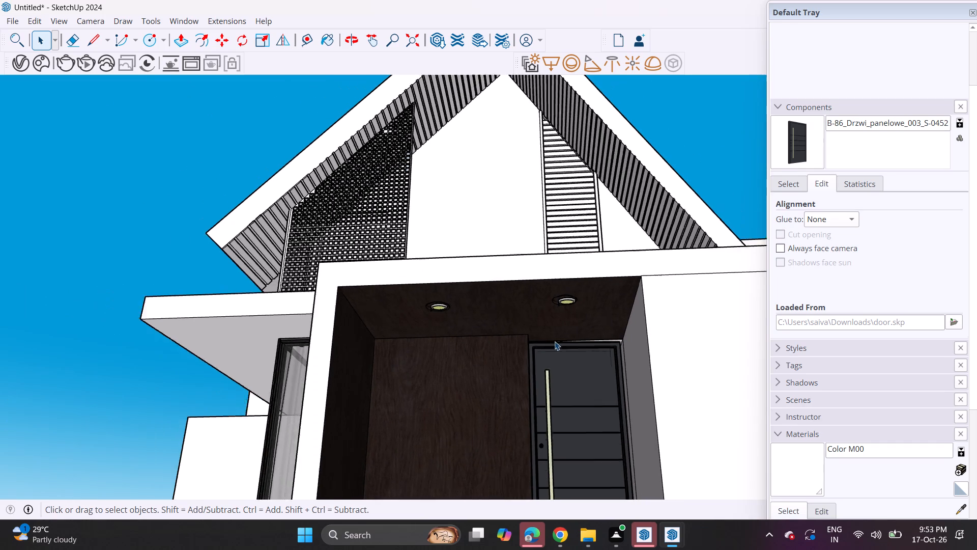
middle_drag(568, 352, 729, 424)
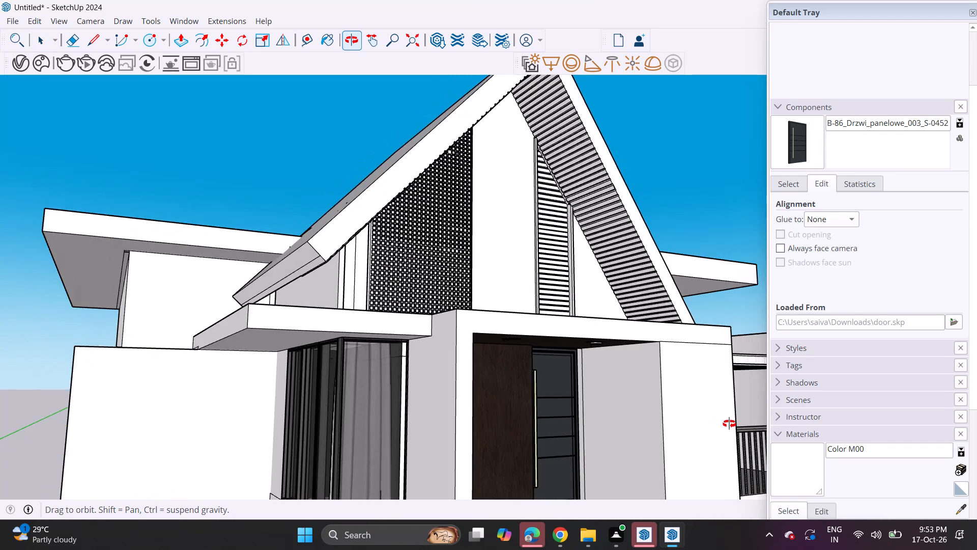
middle_drag(729, 424, 609, 438)
scroll(529, 423, up, 4)
middle_drag(588, 400, 557, 398)
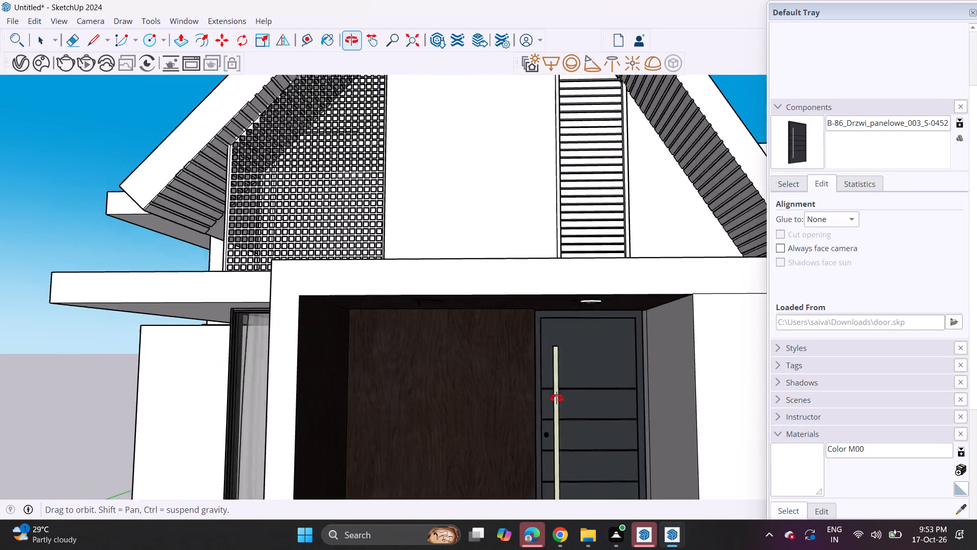
middle_drag(557, 398, 568, 393)
scroll(563, 393, down, 5)
shift+middle_drag(584, 421, 566, 378)
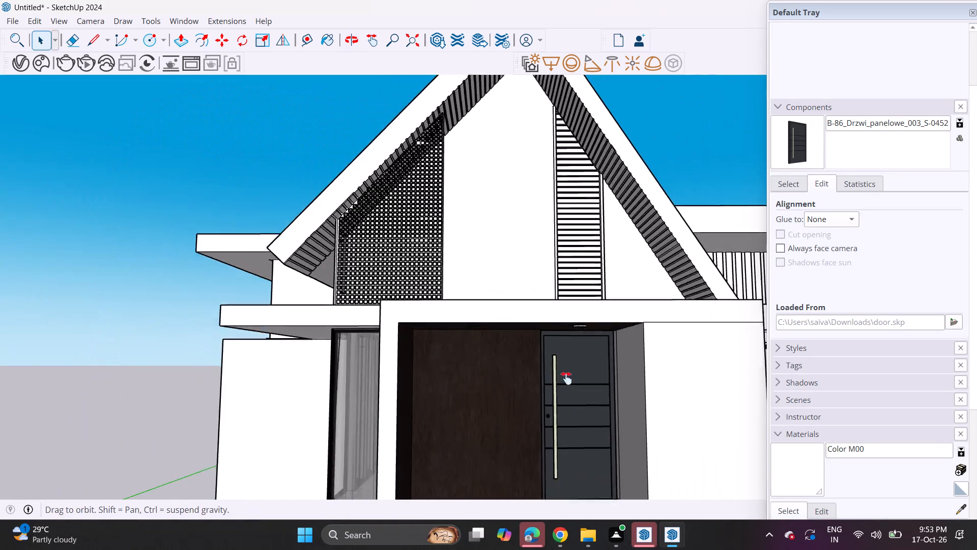
Move the upper panelled door down so its lower corner meets the wood panel's bottom corner at the recess floor.
shift+middle_drag(566, 378, 545, 283)
shift+scroll(551, 309, up, 1)
middle_drag(534, 294, 531, 350)
scroll(540, 398, up, 4)
key(space)
click(540, 342)
scroll(540, 342, up, 4)
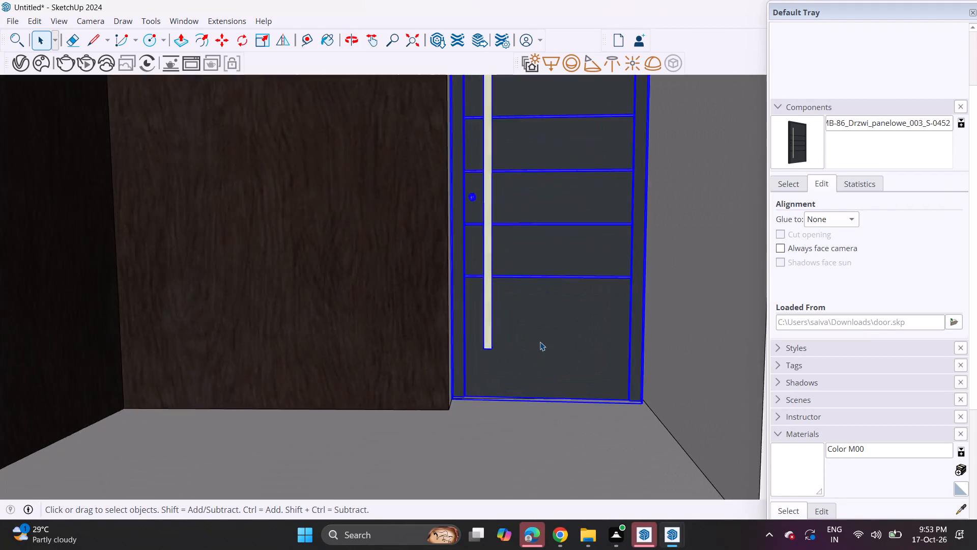
scroll(540, 342, up, 2)
key(m)
click(432, 413)
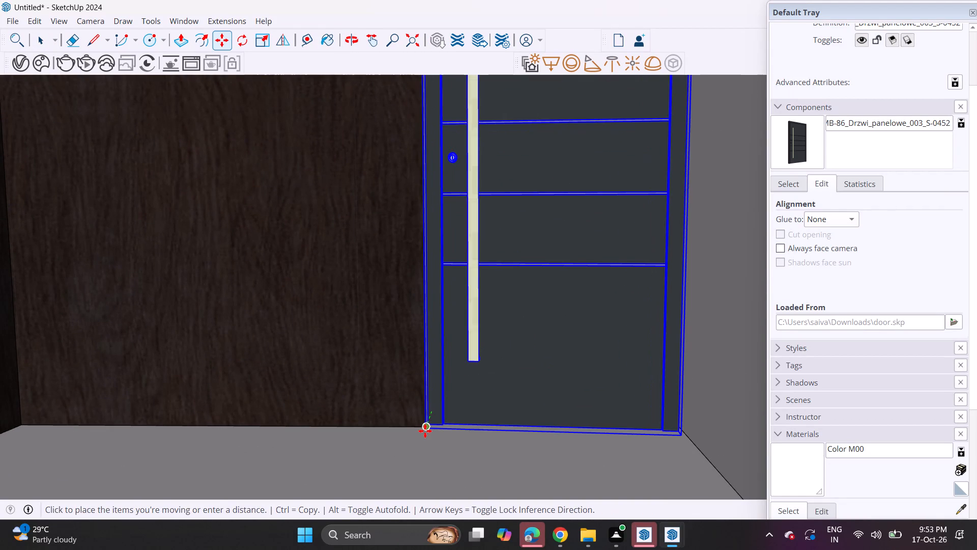
click(425, 431)
scroll(521, 249, down, 4)
middle_drag(529, 250, 587, 261)
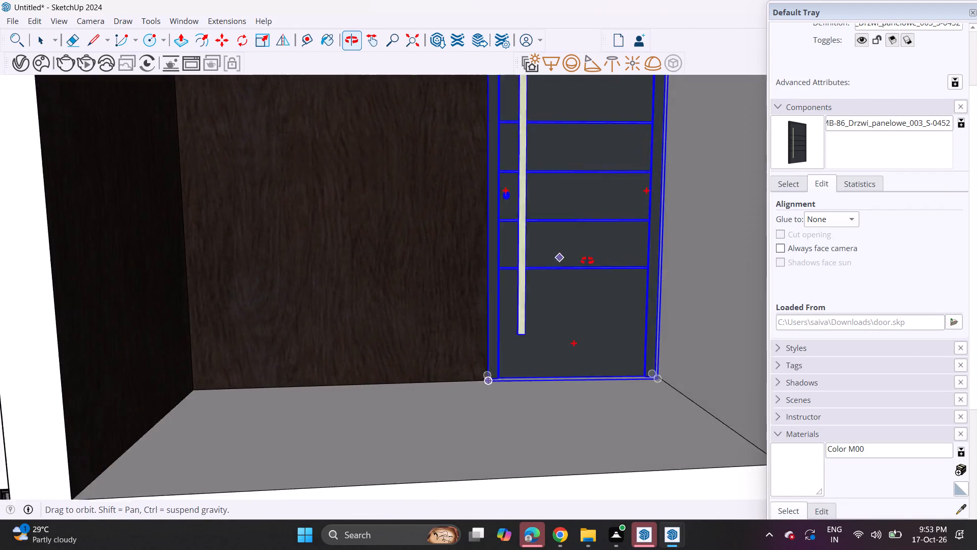
middle_drag(587, 261, 543, 242)
scroll(534, 228, down, 11)
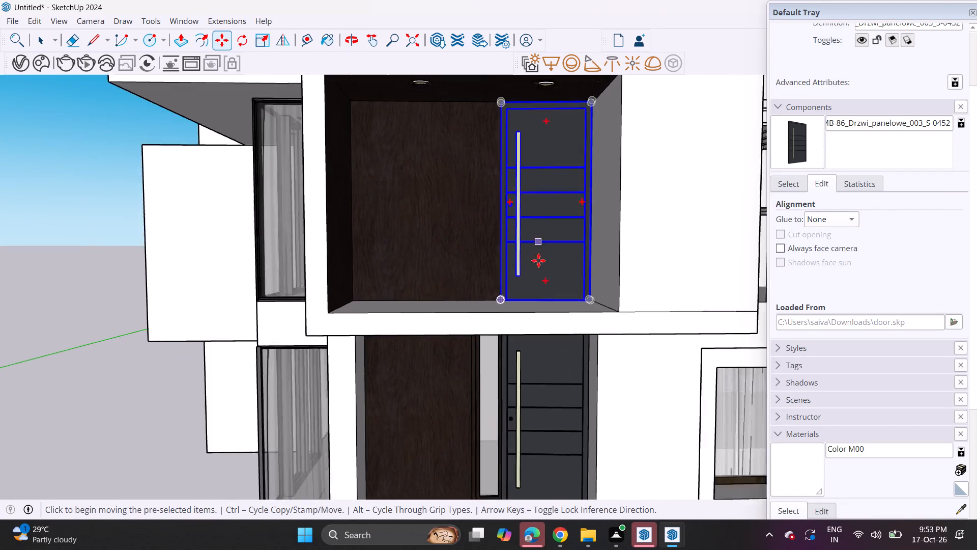
scroll(538, 260, down, 7)
key(space)
click(291, 276)
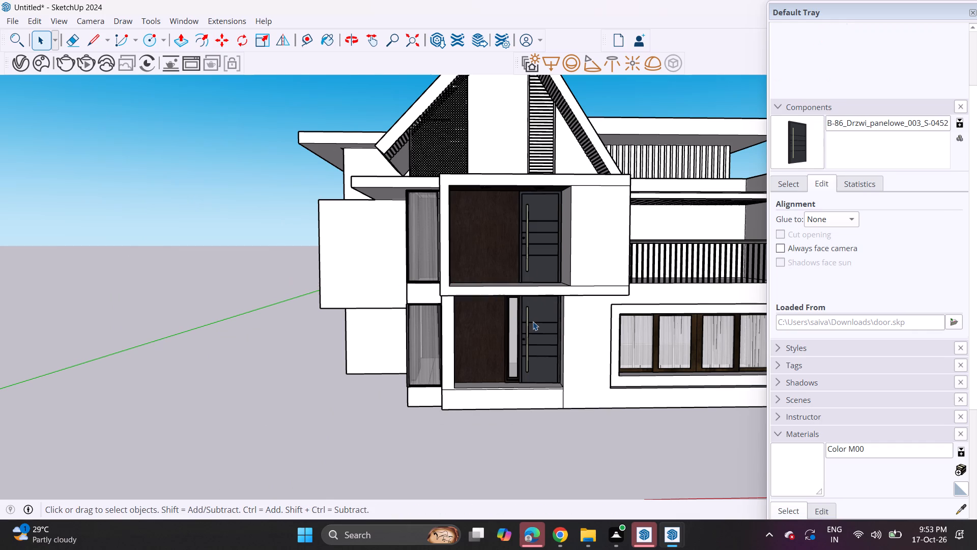
Delete the dark grey panelled door from the ground-floor recess.
click(533, 321)
key(Delete)
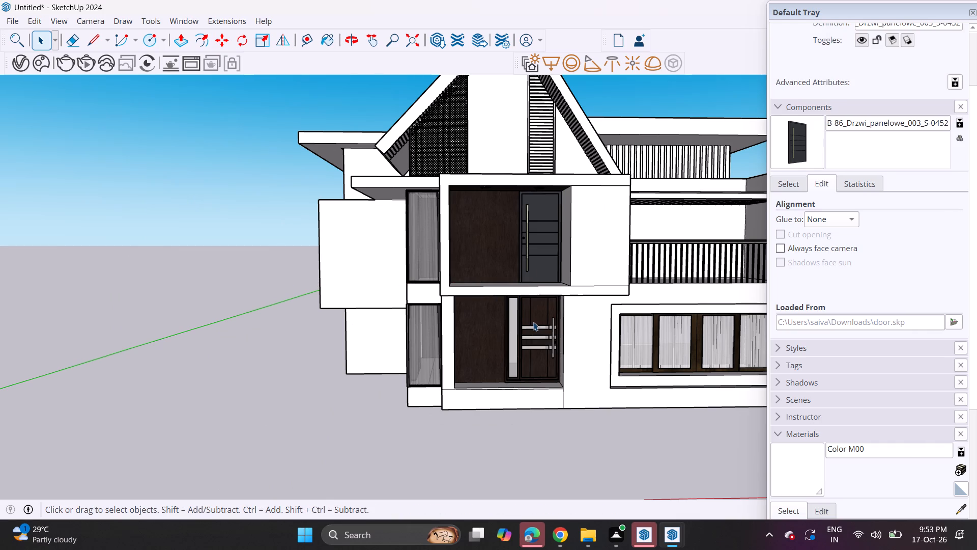
Push/Pull the wood ceiling of the ground-floor door recess slightly downward.
middle_drag(533, 322, 528, 293)
scroll(528, 293, down, 3)
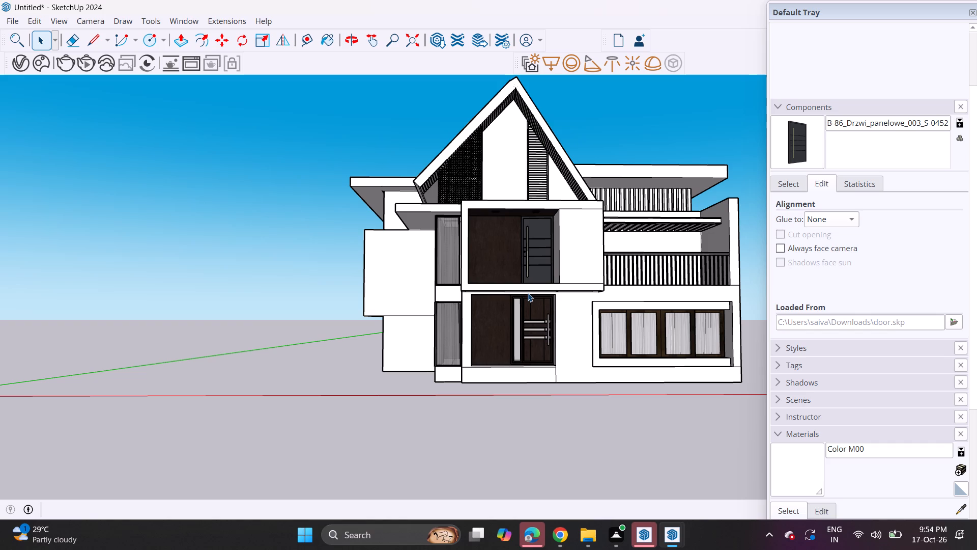
scroll(519, 291, up, 3)
middle_drag(519, 307, 519, 247)
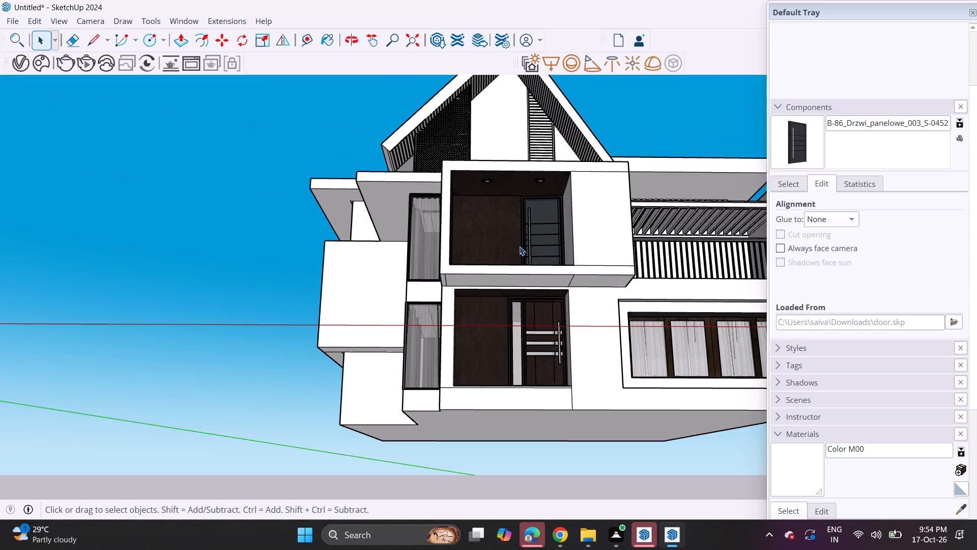
scroll(525, 281, up, 8)
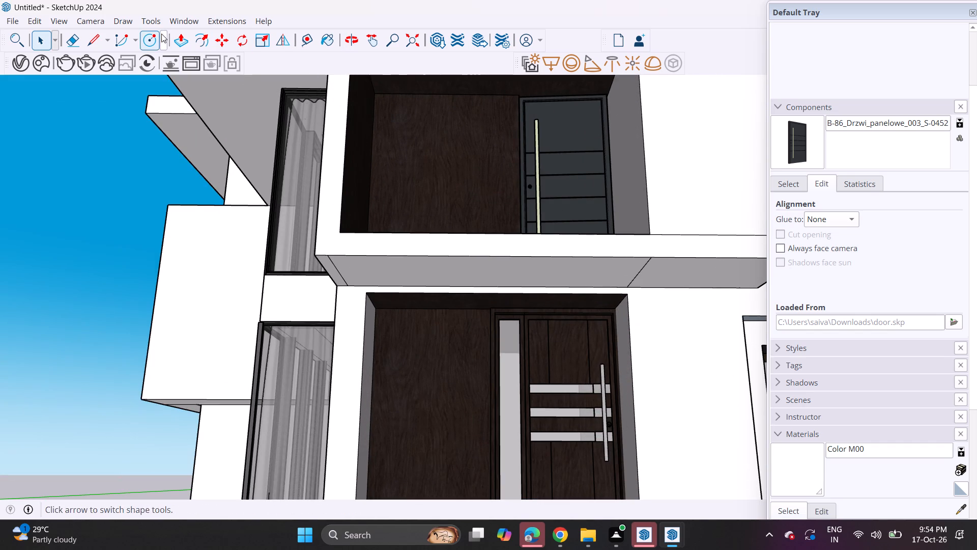
click(175, 31)
click(418, 303)
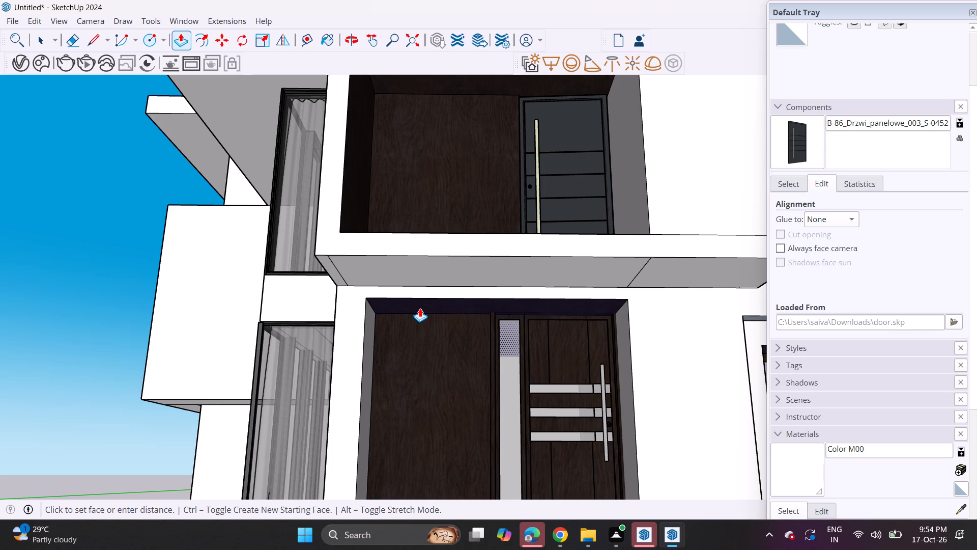
click(418, 313)
middle_drag(492, 234, 484, 271)
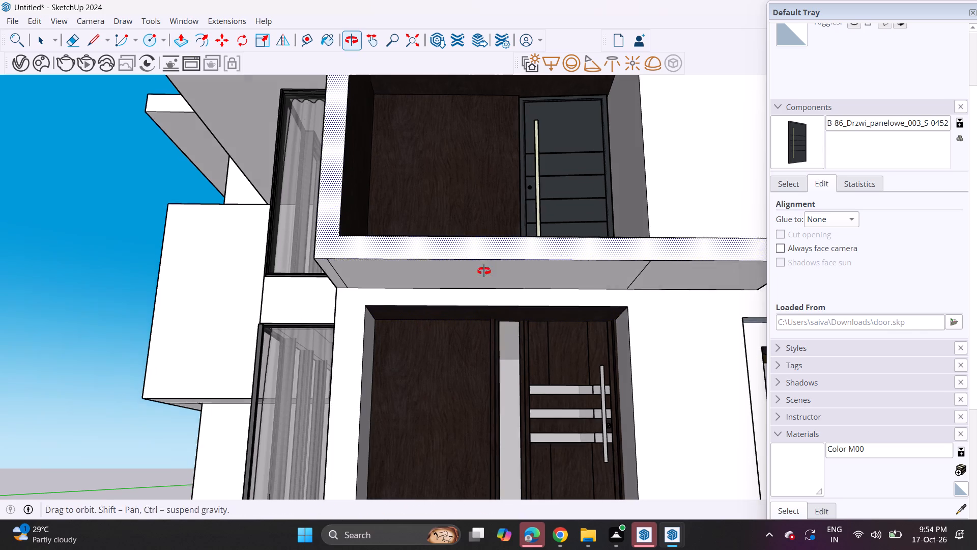
middle_drag(484, 271, 484, 274)
scroll(483, 255, down, 12)
key(space)
click(226, 237)
Erase the two stray cross lines on the underside of the projecting upper balcony box.
middle_drag(310, 183, 319, 218)
scroll(476, 255, up, 8)
middle_drag(485, 313, 487, 232)
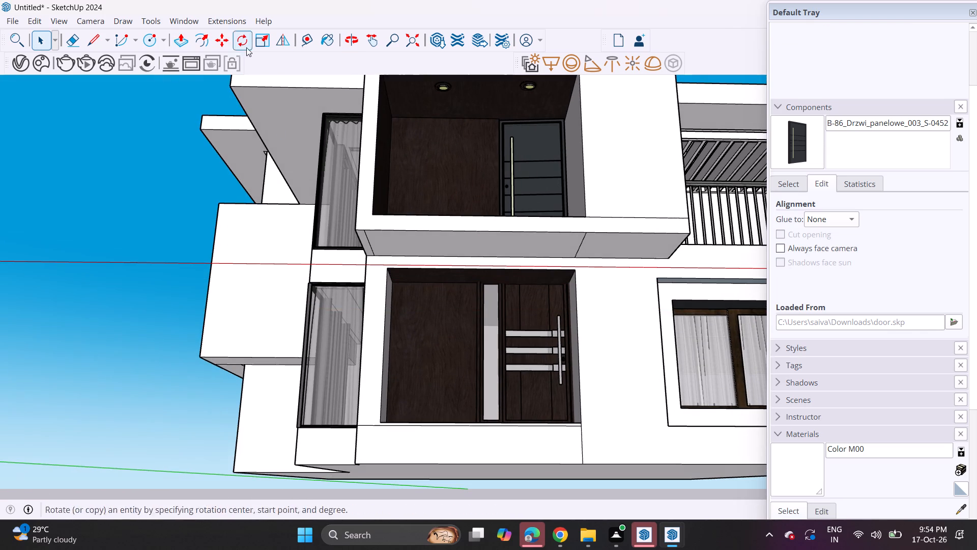
middle_drag(297, 163, 343, 80)
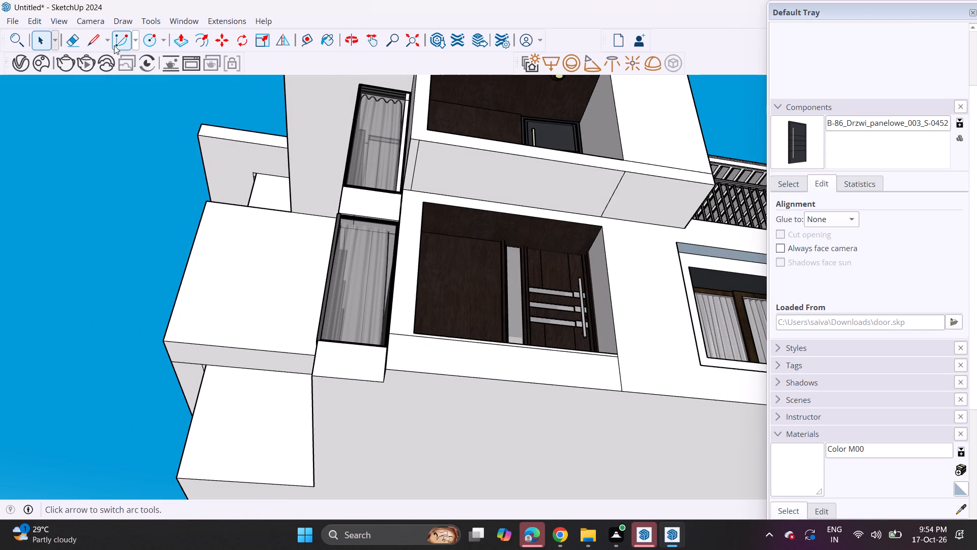
click(63, 42)
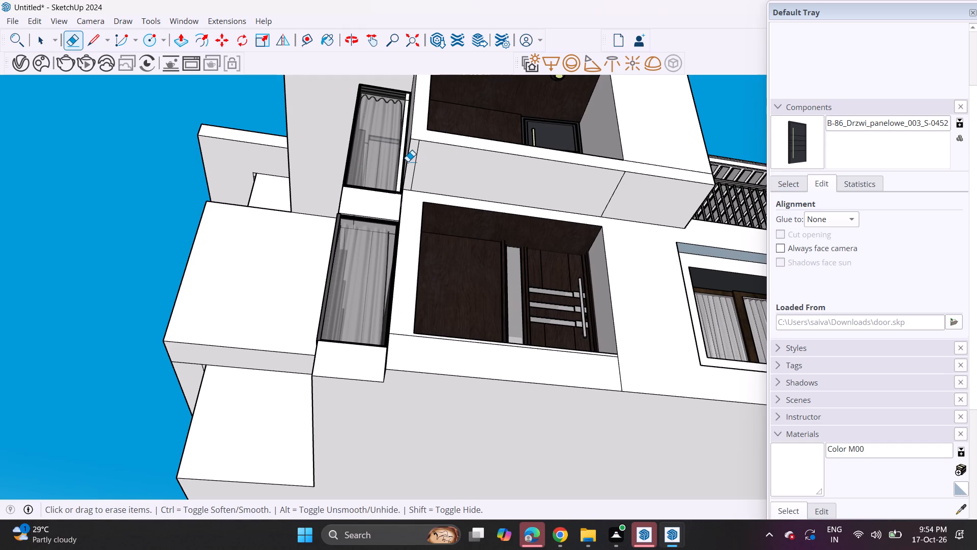
drag(409, 163, 417, 166)
key(ctrl+z)
scroll(437, 169, up, 3)
click(408, 159)
drag(660, 200, 696, 217)
Examine the underside of the balcony box and both door recesses from below and from the front.
middle_drag(681, 207, 583, 200)
scroll(605, 204, up, 1)
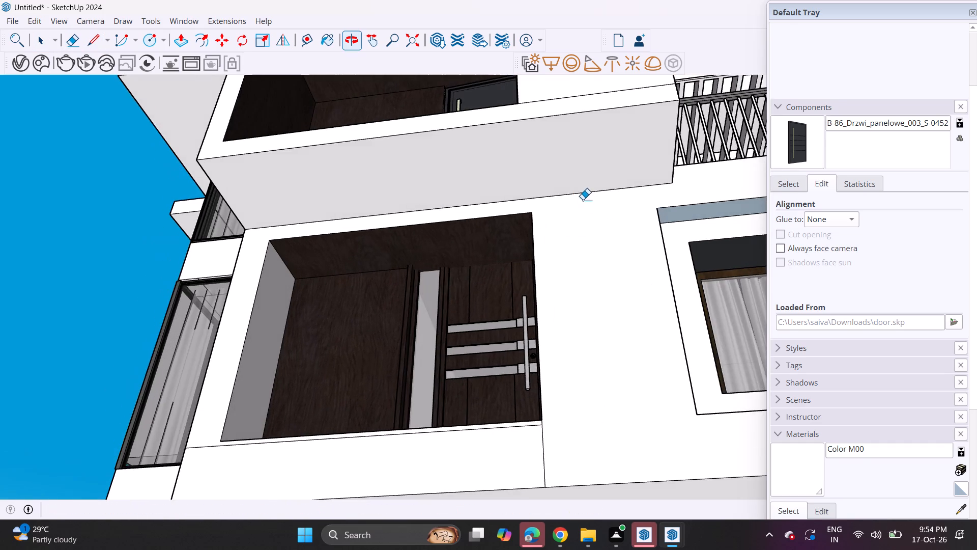
middle_drag(559, 172, 606, 244)
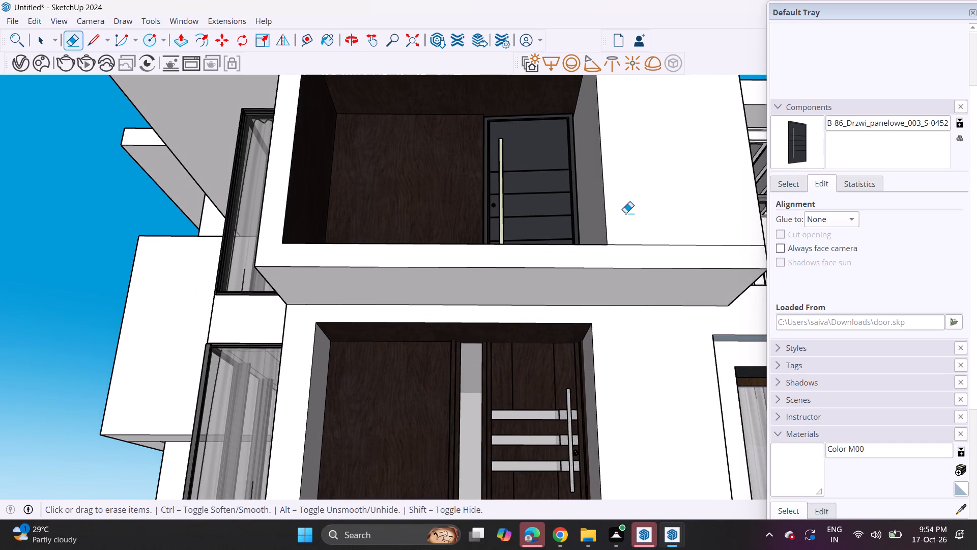
scroll(620, 210, down, 4)
middle_drag(613, 199, 599, 253)
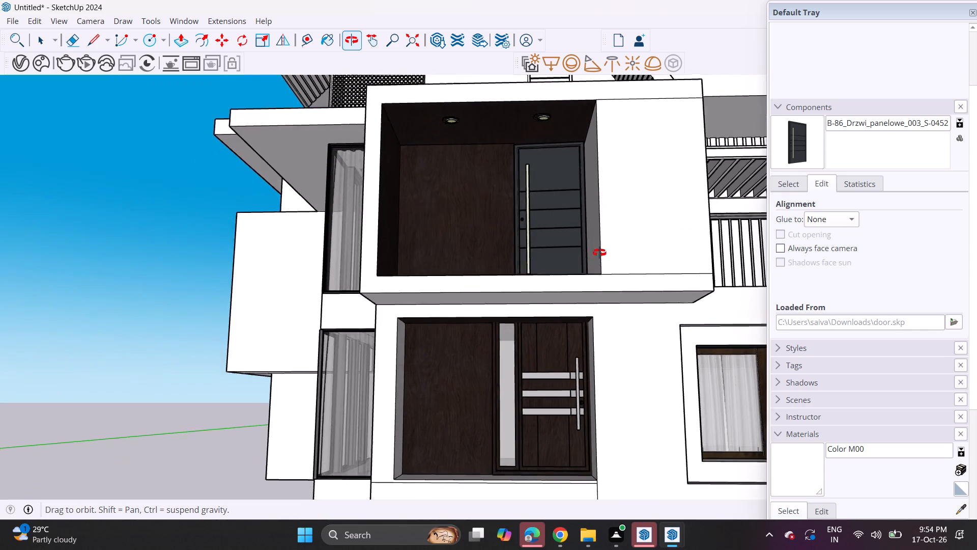
middle_drag(599, 253, 602, 266)
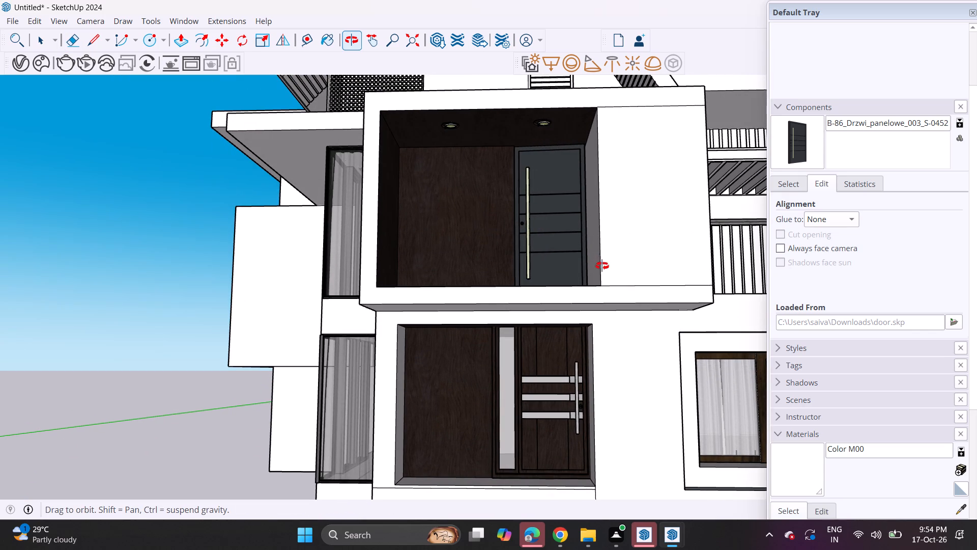
middle_drag(602, 266, 605, 273)
scroll(508, 319, up, 1)
middle_drag(506, 293, 504, 261)
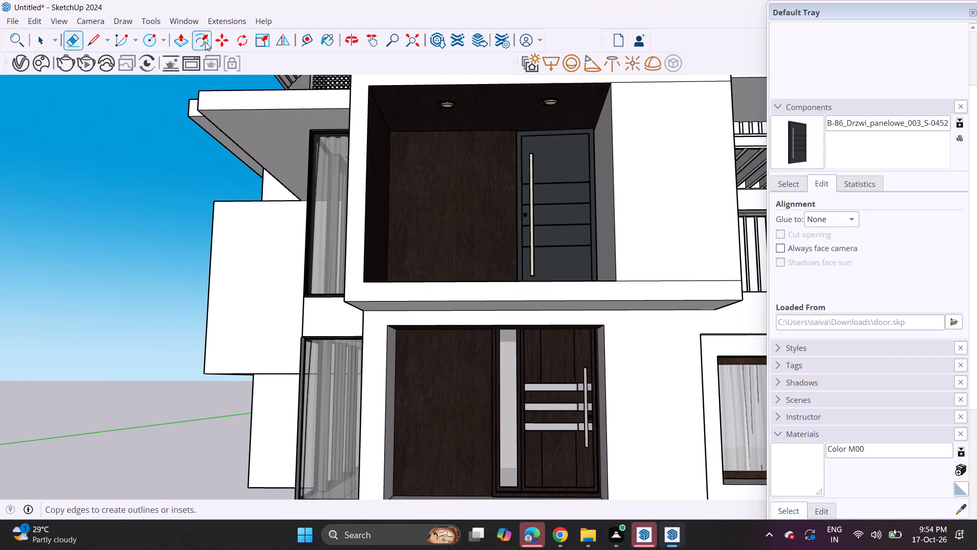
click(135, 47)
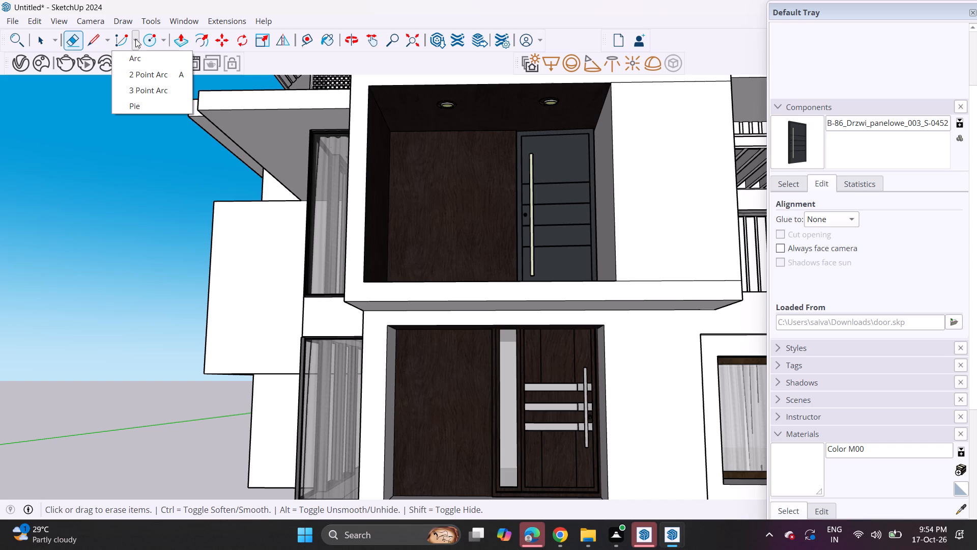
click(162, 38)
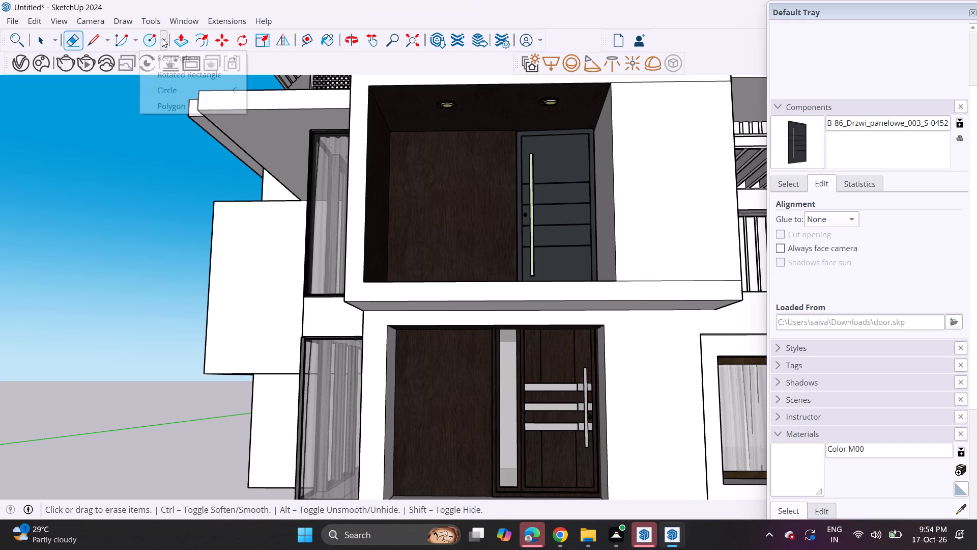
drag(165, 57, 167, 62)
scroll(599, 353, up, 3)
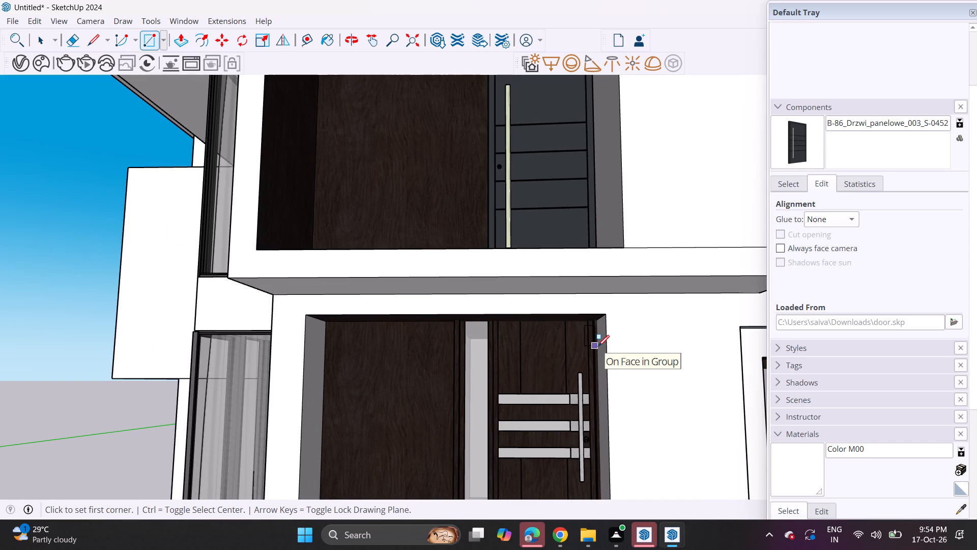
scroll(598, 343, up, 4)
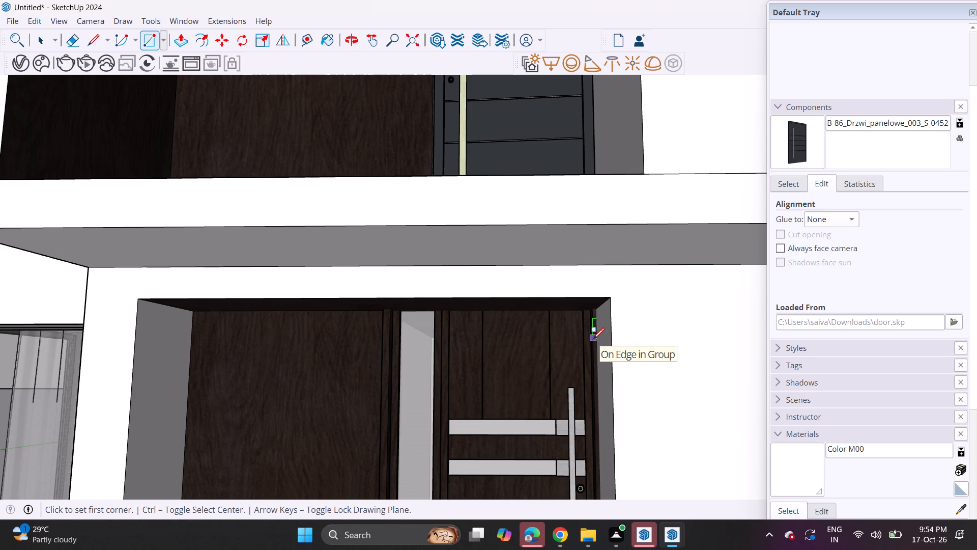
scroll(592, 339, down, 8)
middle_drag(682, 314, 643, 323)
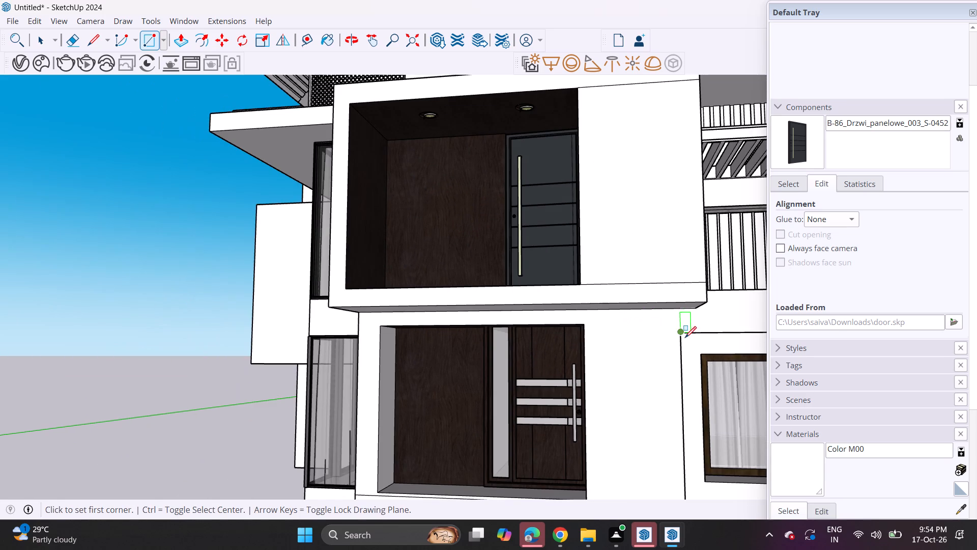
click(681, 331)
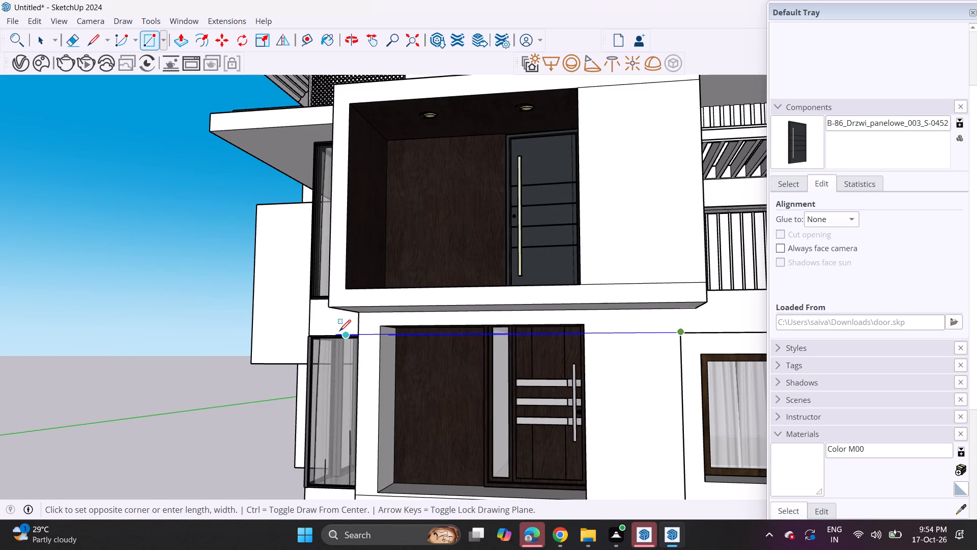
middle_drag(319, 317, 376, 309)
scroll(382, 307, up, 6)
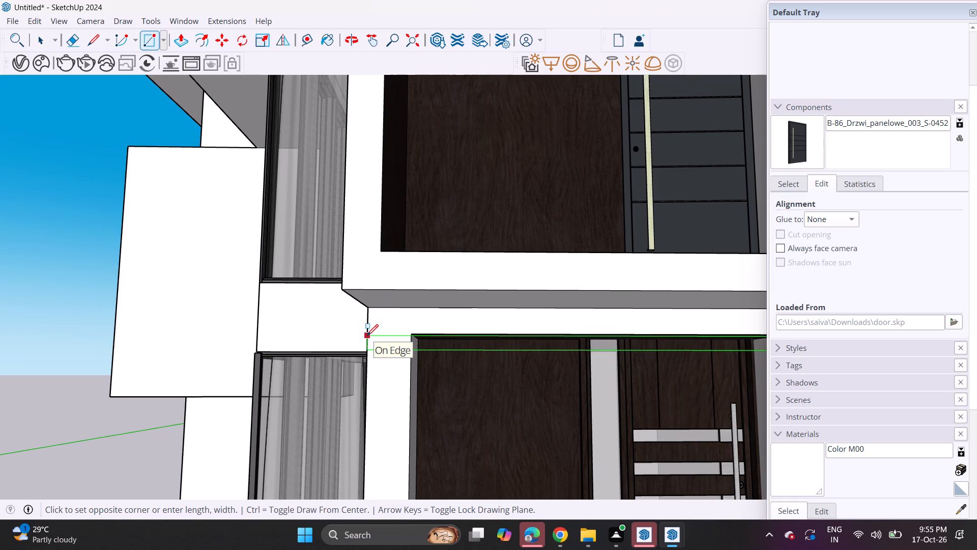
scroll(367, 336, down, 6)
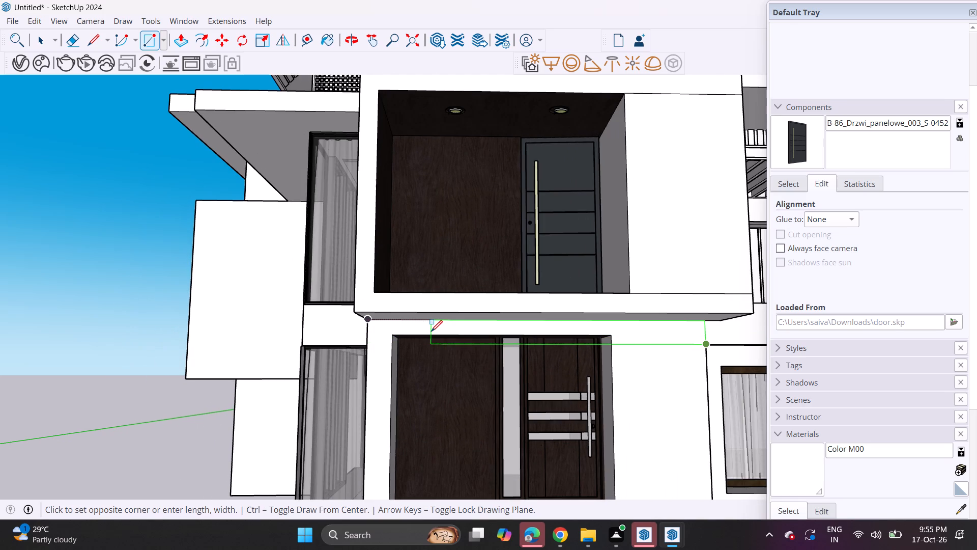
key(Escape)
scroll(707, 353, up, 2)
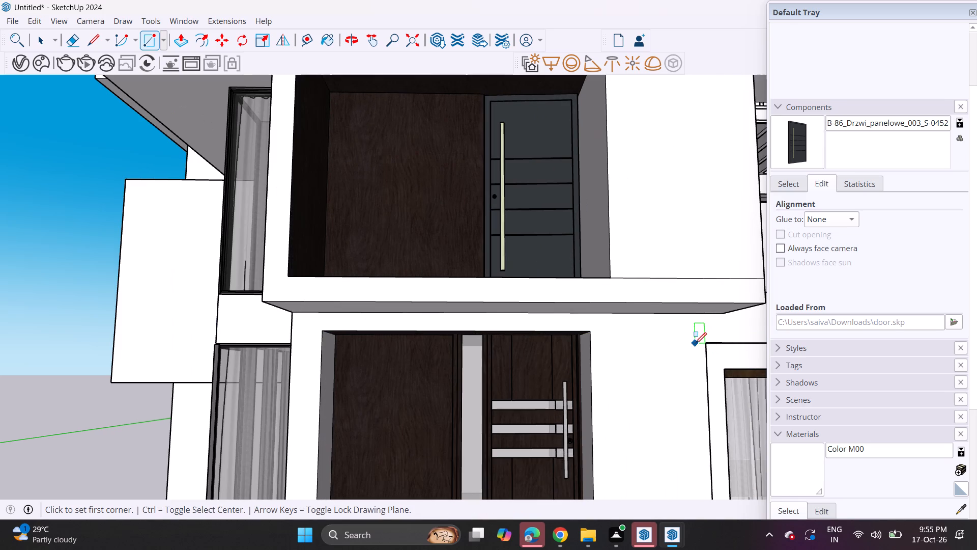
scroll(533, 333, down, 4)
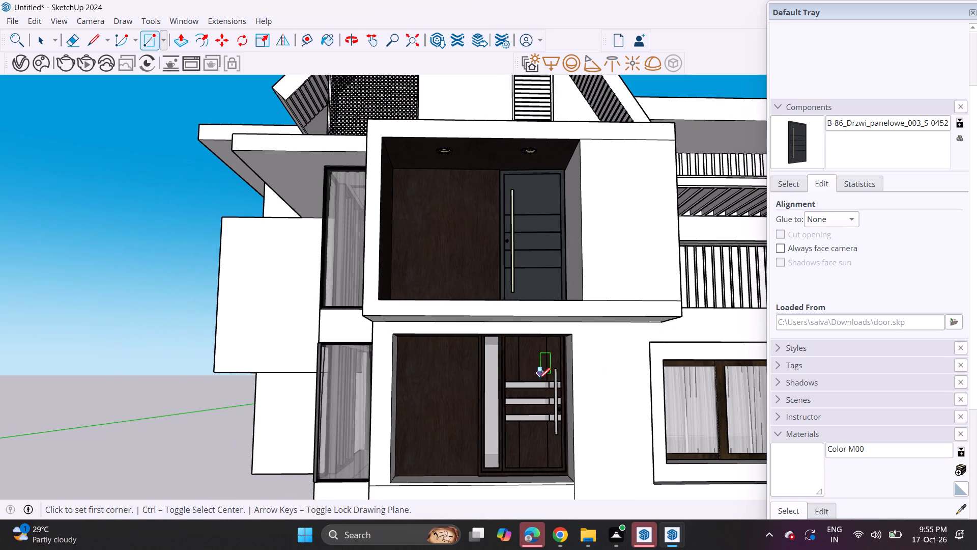
Push/Pull the floor of the ground-floor door recess downward, into the plinth below the door.
middle_drag(538, 383, 538, 289)
middle_drag(517, 300, 522, 361)
scroll(483, 455, up, 4)
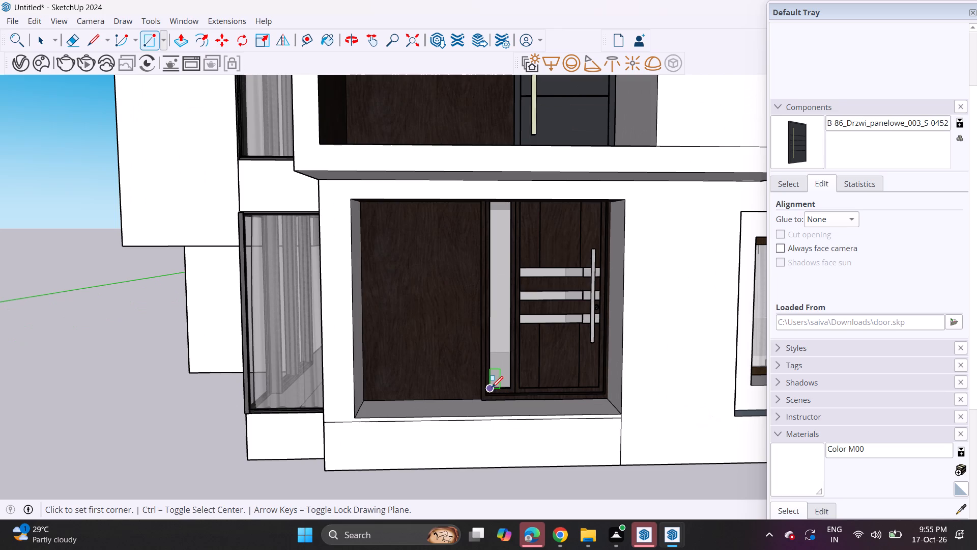
key(p)
click(480, 408)
click(481, 420)
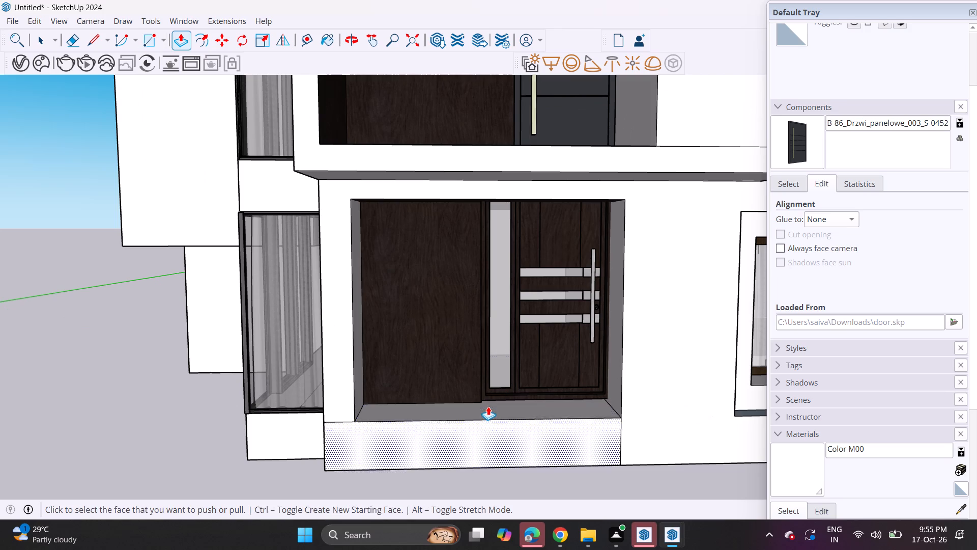
click(488, 405)
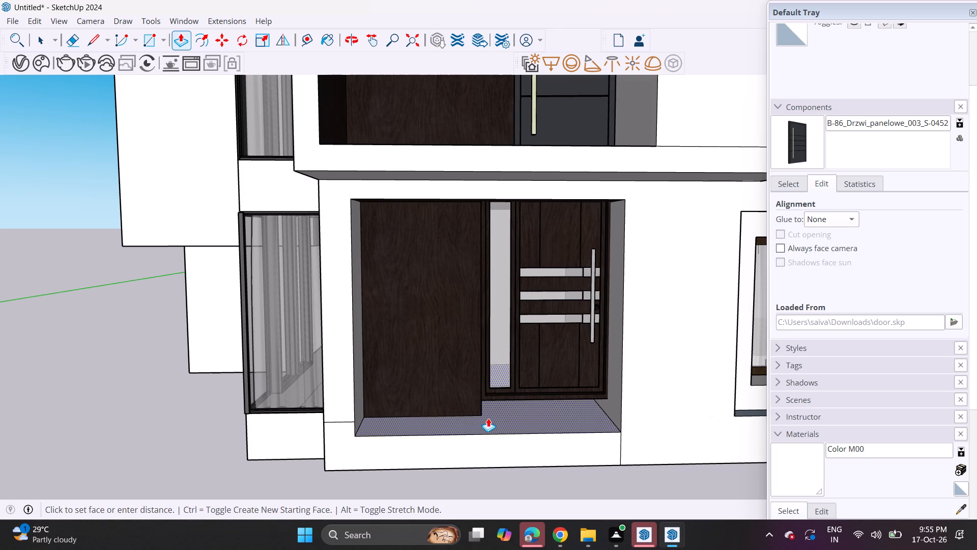
click(488, 418)
middle_drag(508, 357, 495, 314)
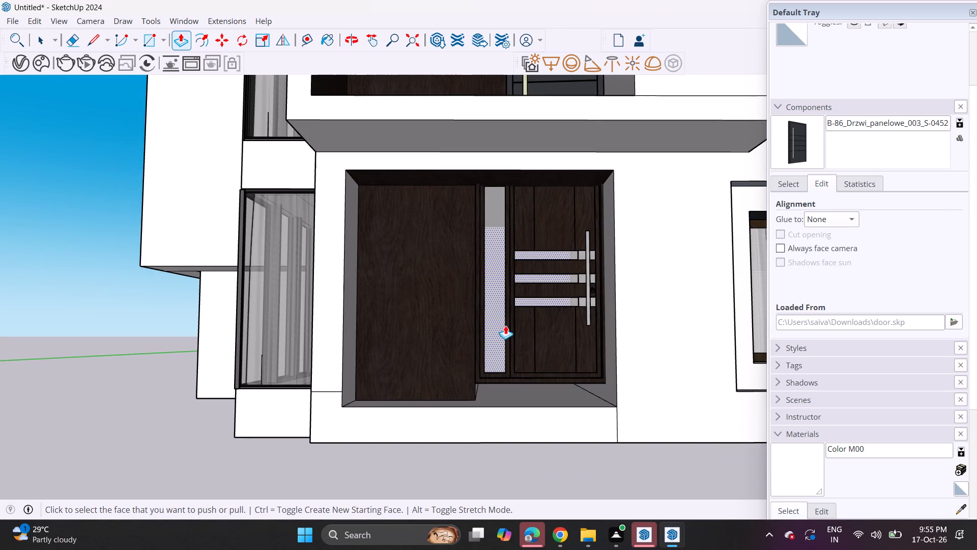
Move the ground-floor door down so its bottom corner meets the lowered floor of the wood recess.
key(space)
click(519, 334)
key(m)
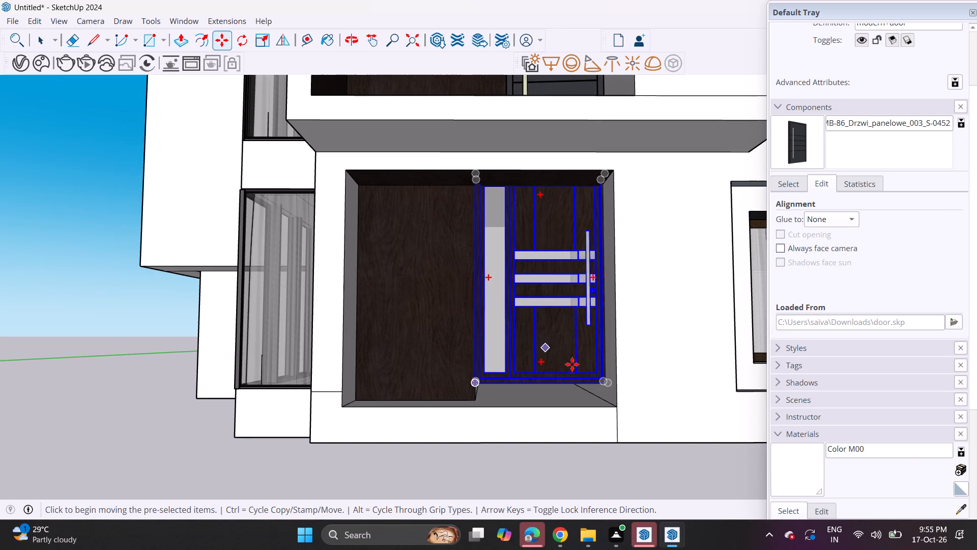
click(600, 387)
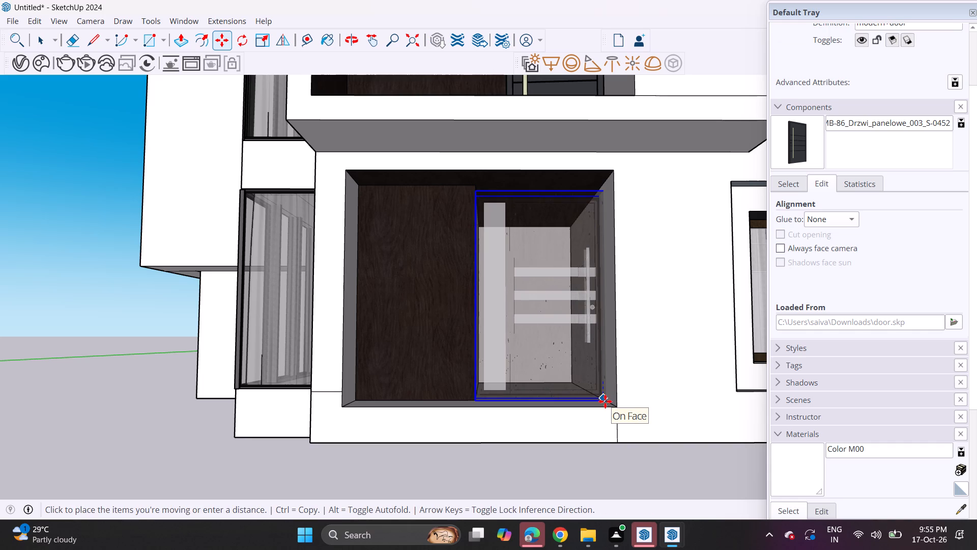
click(605, 401)
middle_drag(581, 183, 569, 207)
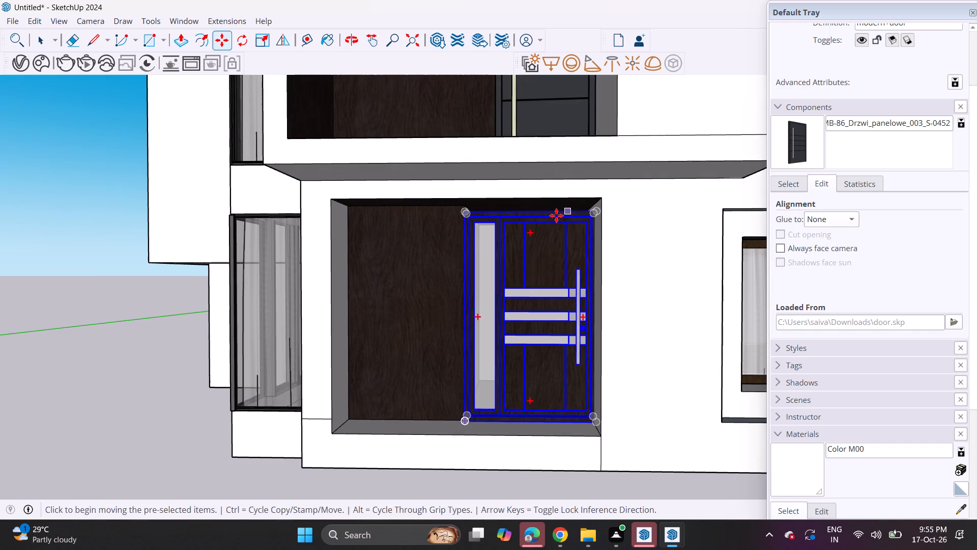
key(space)
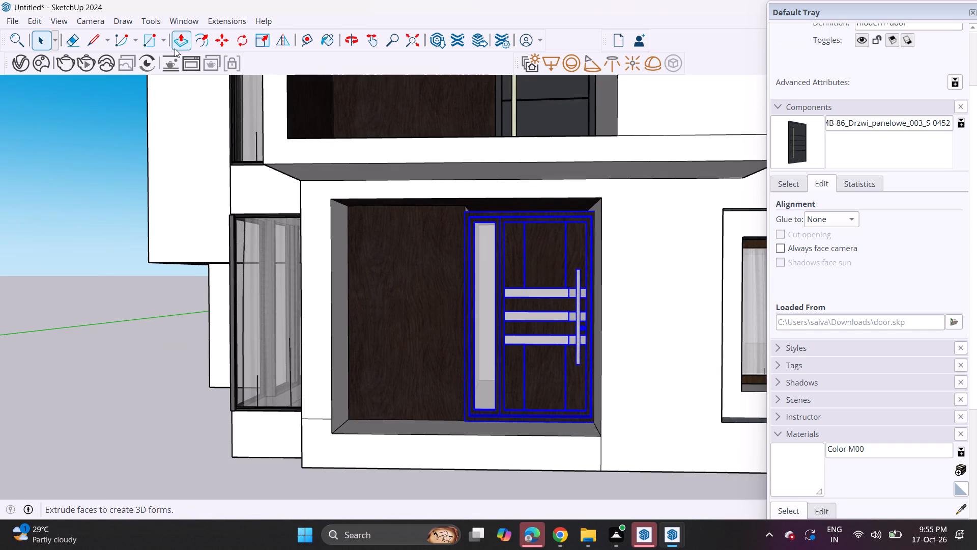
Push/Pull the ceiling of the ground-floor door recess down to align with the top of the neighbouring window surround.
click(175, 48)
click(583, 204)
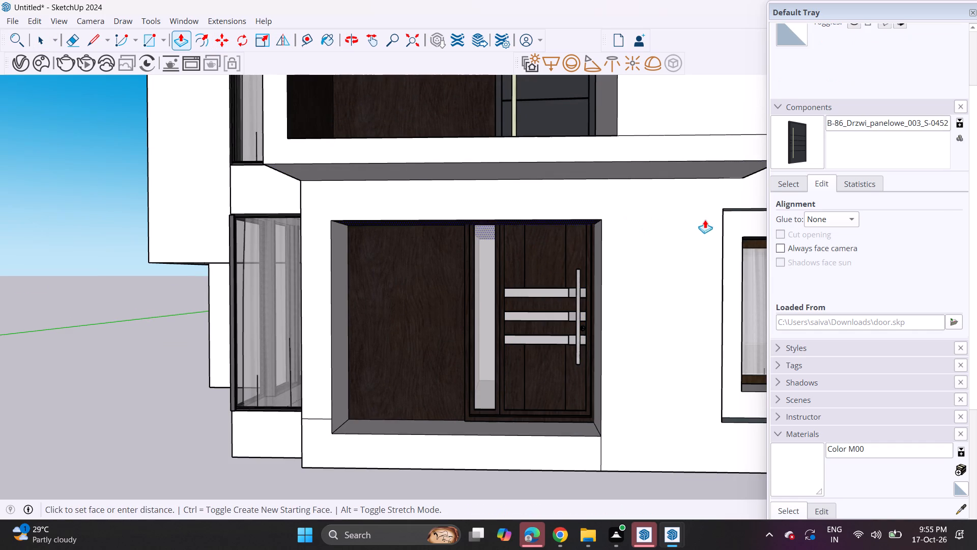
click(723, 207)
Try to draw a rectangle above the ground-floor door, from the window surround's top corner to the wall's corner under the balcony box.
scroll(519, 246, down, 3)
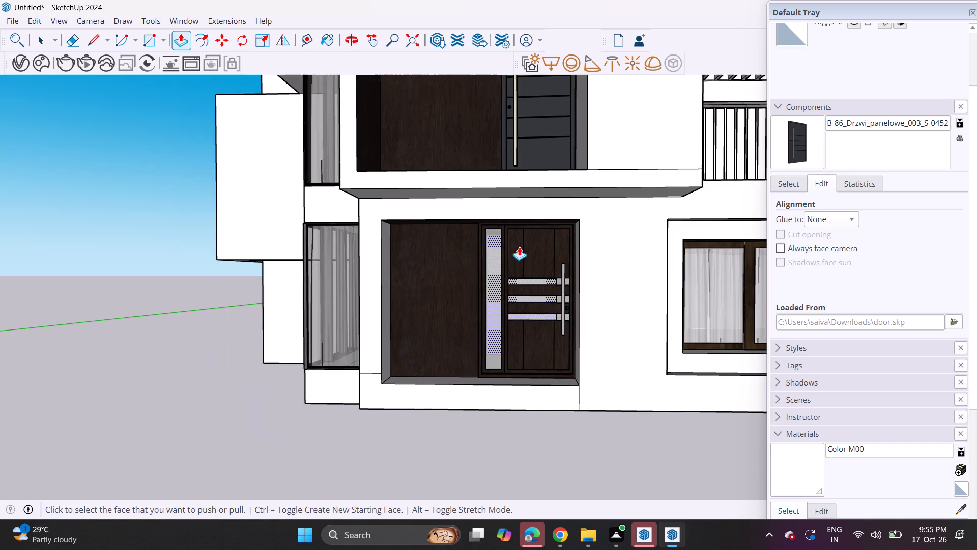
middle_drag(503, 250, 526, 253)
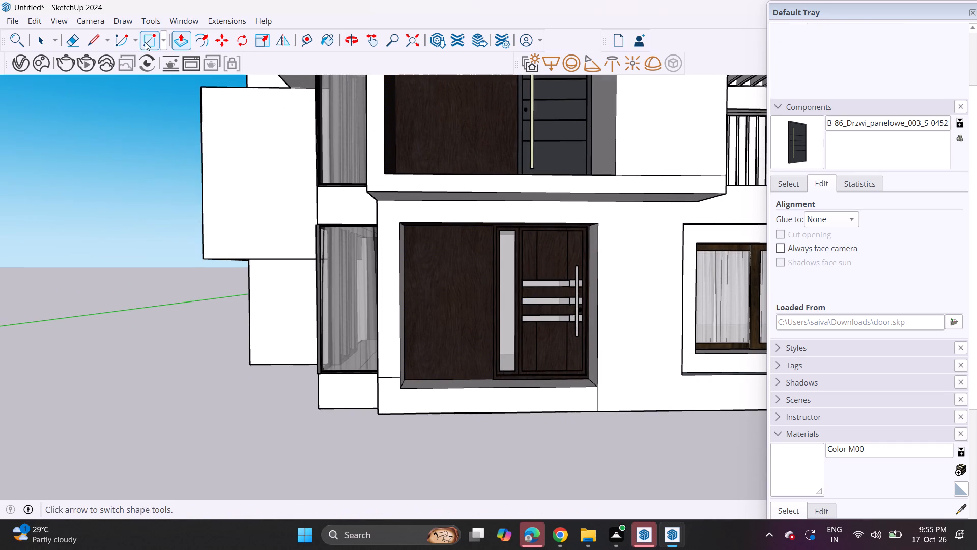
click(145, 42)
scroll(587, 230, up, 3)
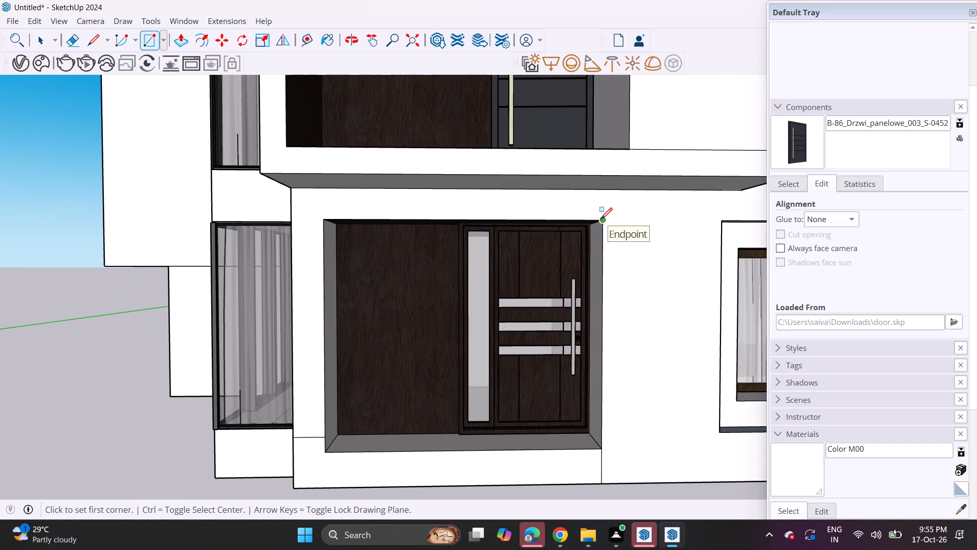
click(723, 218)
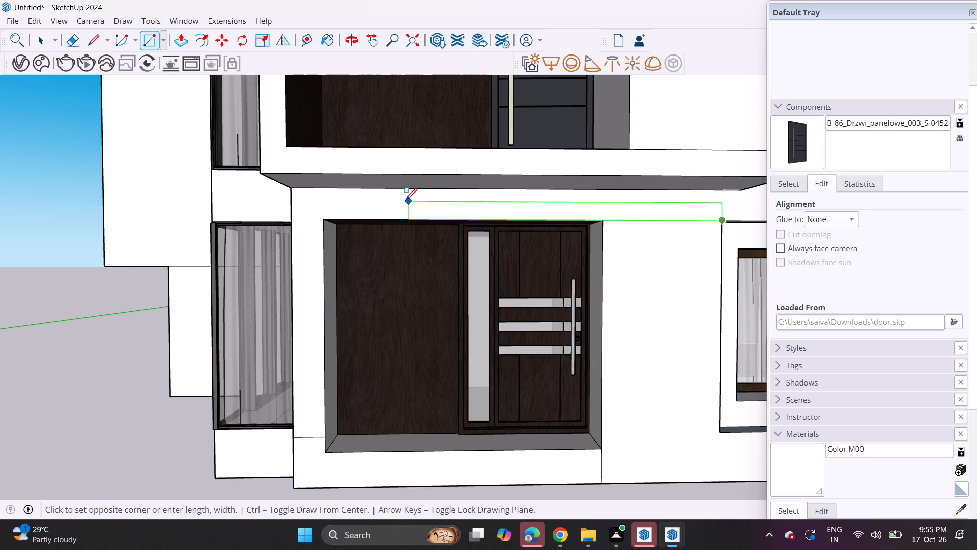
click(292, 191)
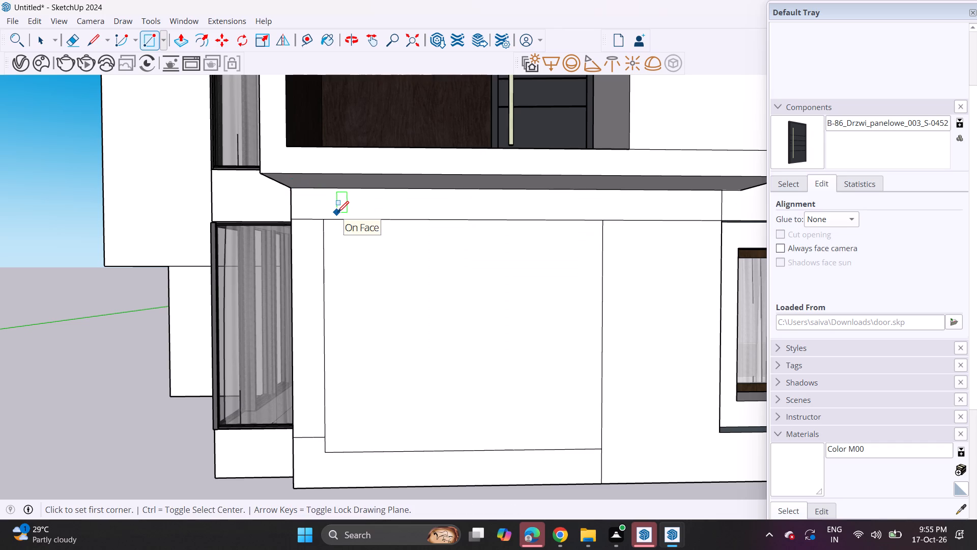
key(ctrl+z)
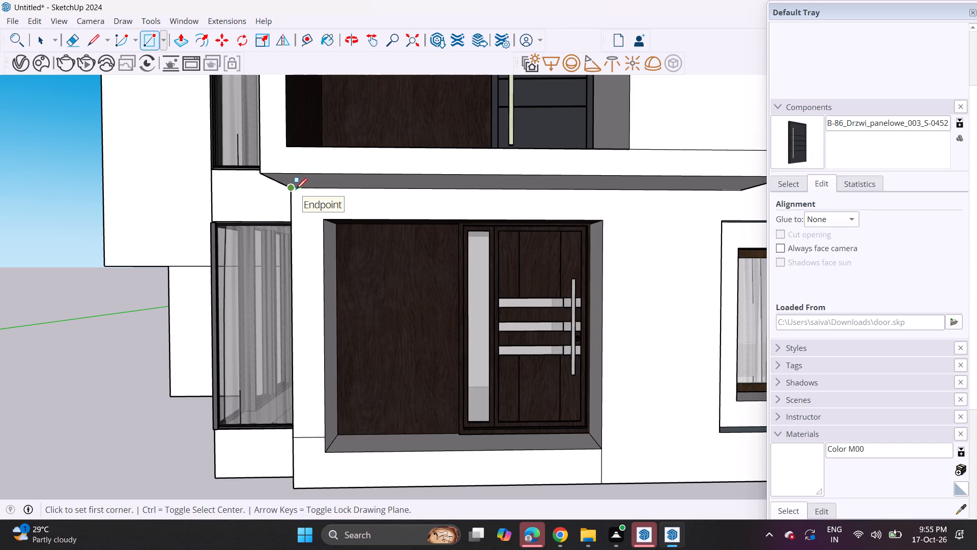
Draw a rectangle above the ground-floor door, from the wall corner under the balcony box to just above the window surround's top corner.
click(296, 189)
scroll(670, 212, up, 3)
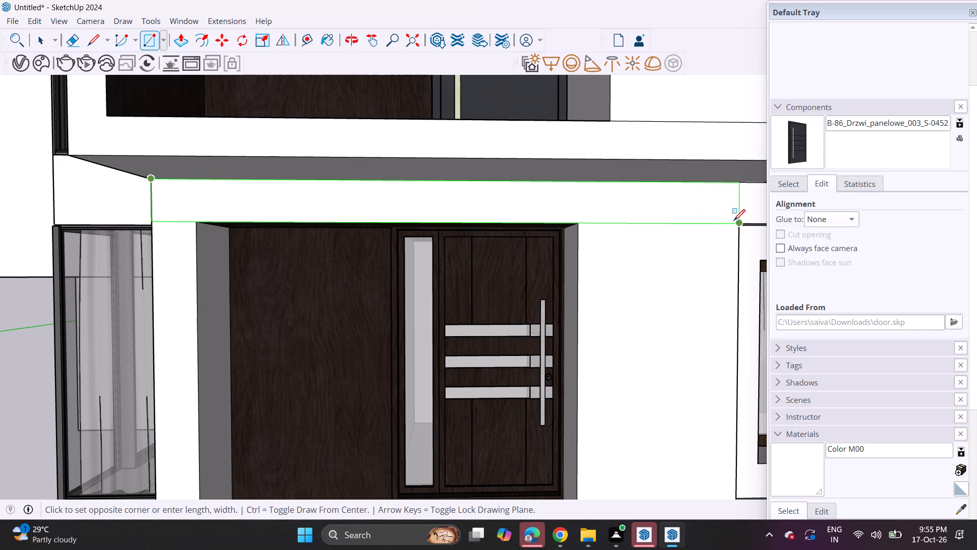
scroll(739, 218, up, 3)
middle_drag(728, 215, 616, 221)
scroll(694, 218, up, 1)
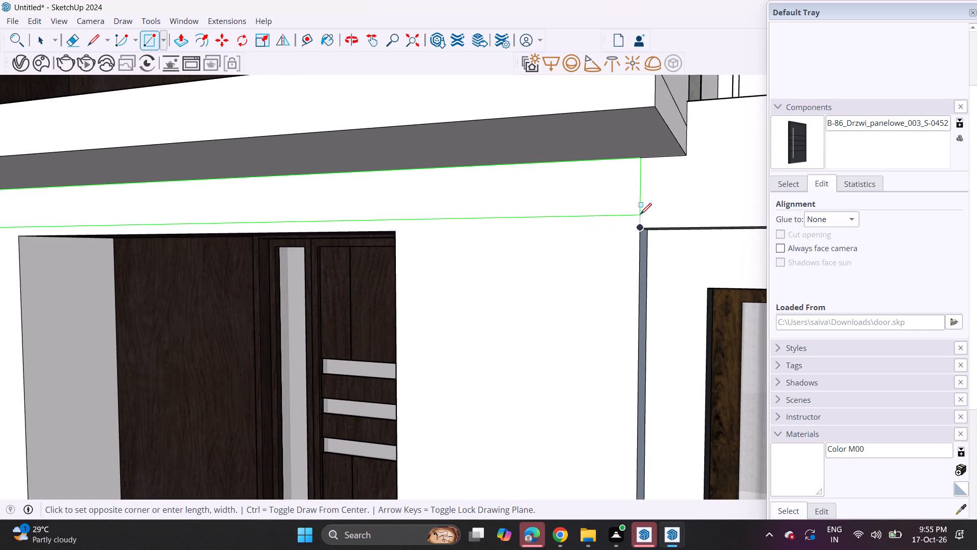
scroll(639, 224, up, 9)
click(638, 224)
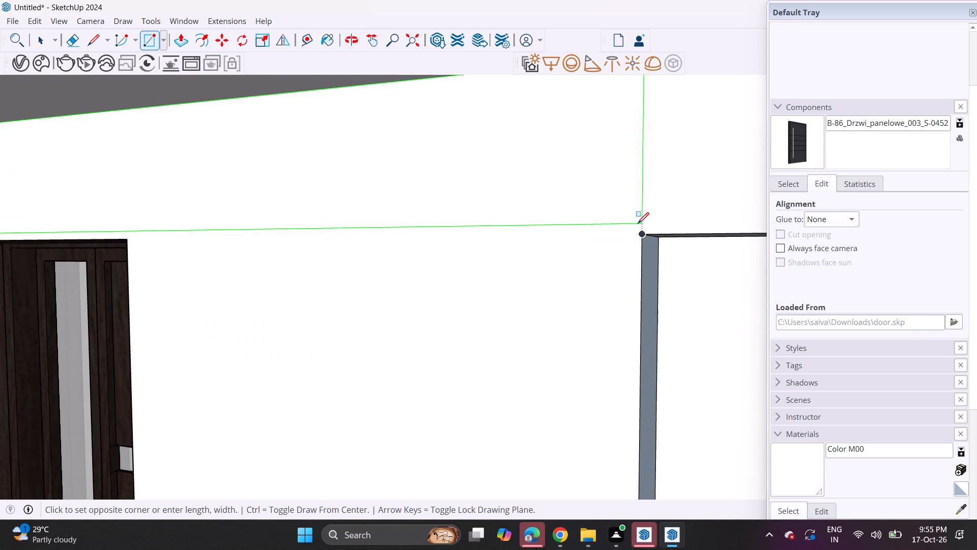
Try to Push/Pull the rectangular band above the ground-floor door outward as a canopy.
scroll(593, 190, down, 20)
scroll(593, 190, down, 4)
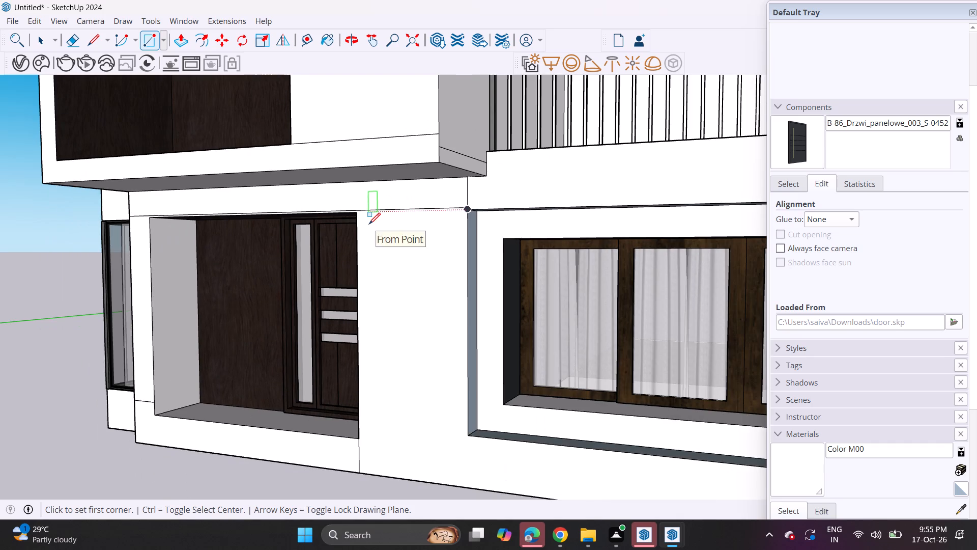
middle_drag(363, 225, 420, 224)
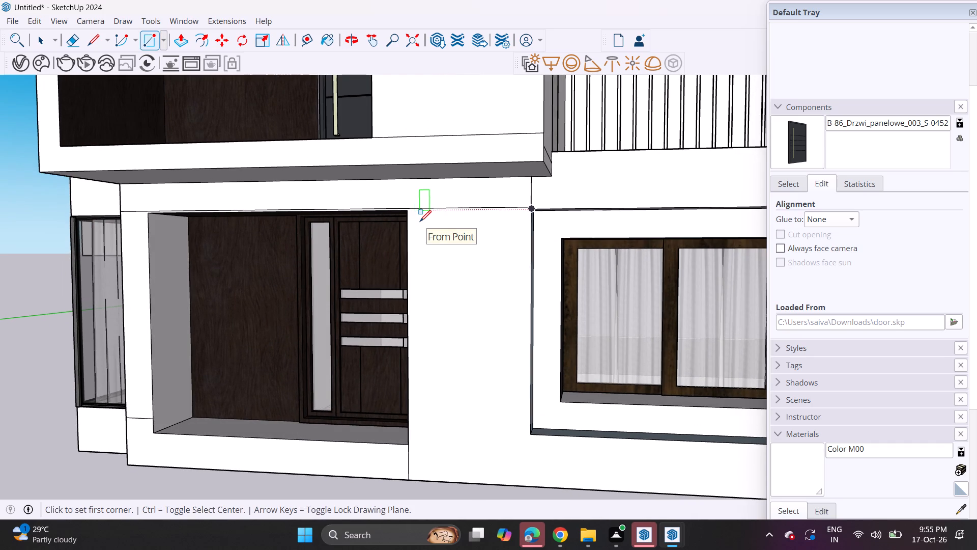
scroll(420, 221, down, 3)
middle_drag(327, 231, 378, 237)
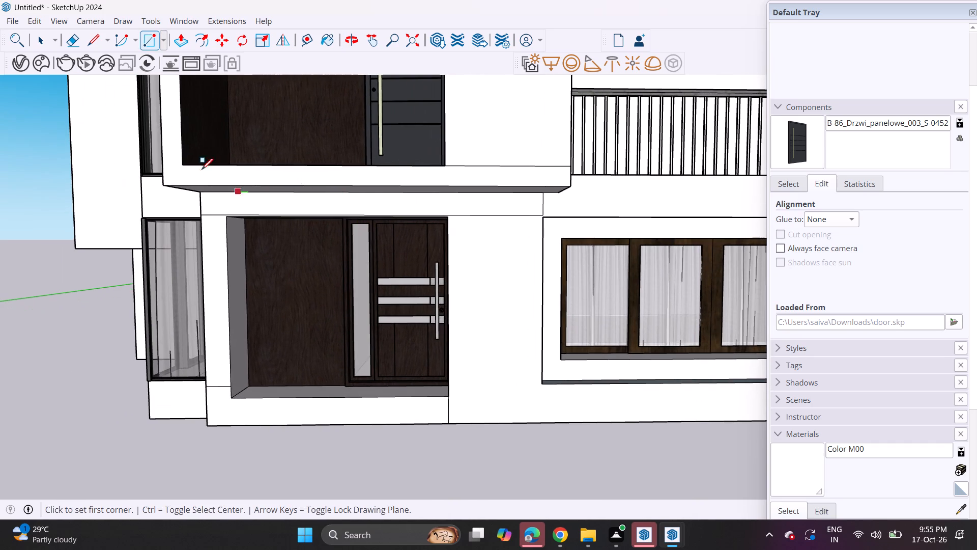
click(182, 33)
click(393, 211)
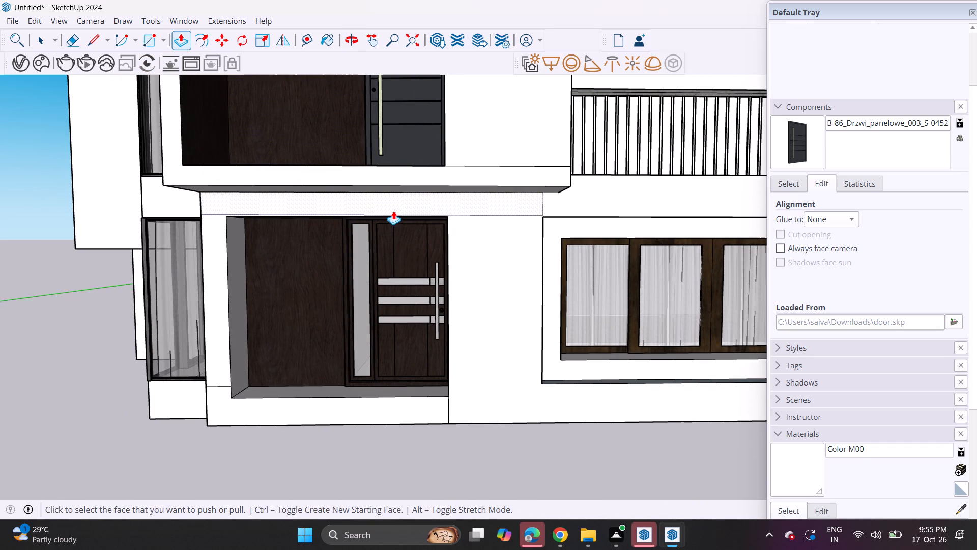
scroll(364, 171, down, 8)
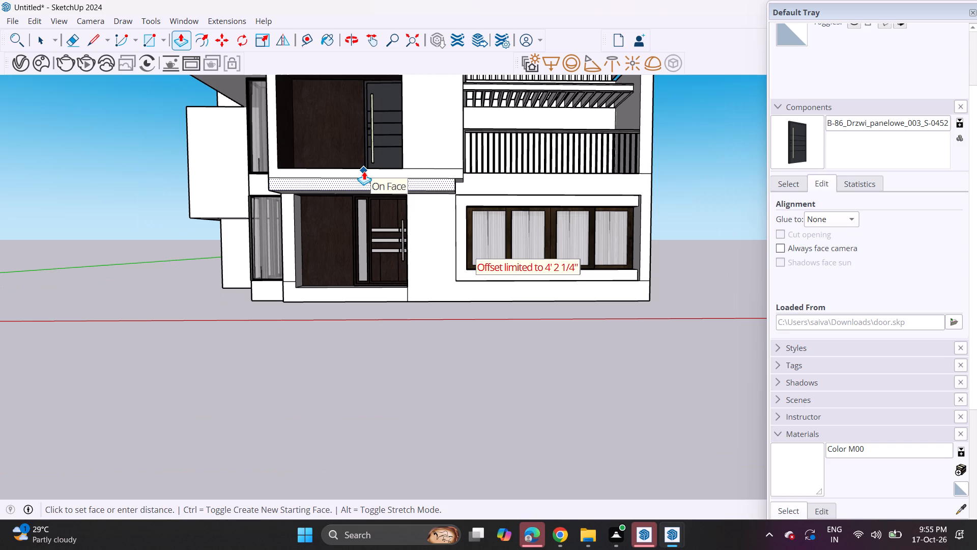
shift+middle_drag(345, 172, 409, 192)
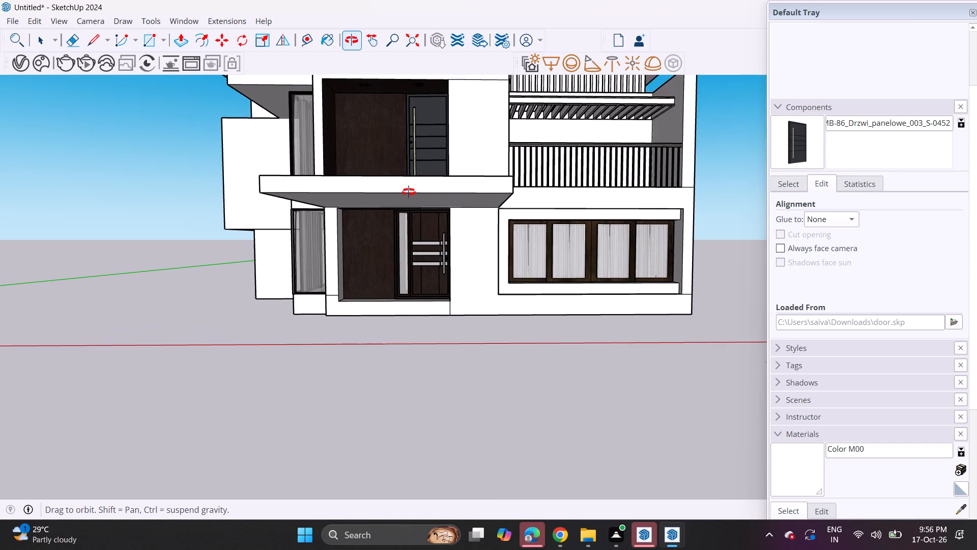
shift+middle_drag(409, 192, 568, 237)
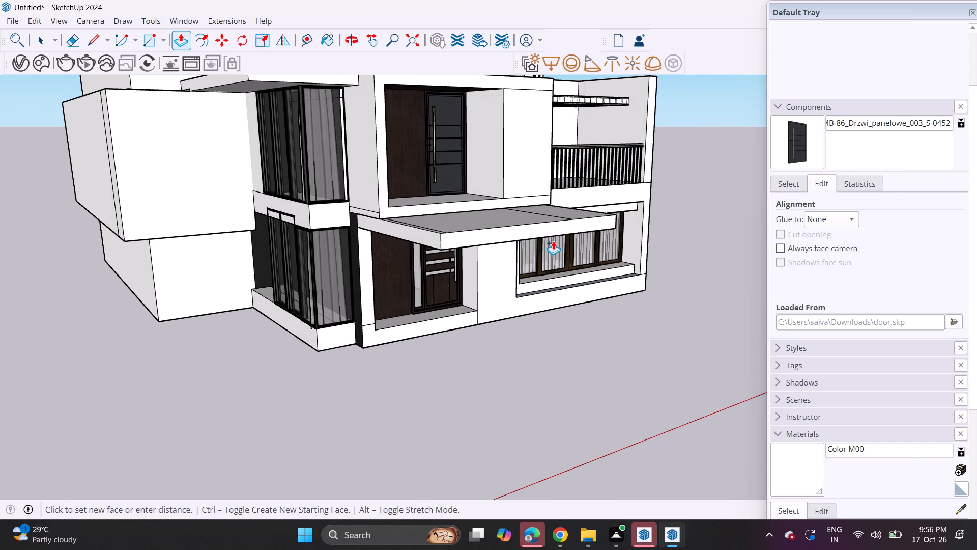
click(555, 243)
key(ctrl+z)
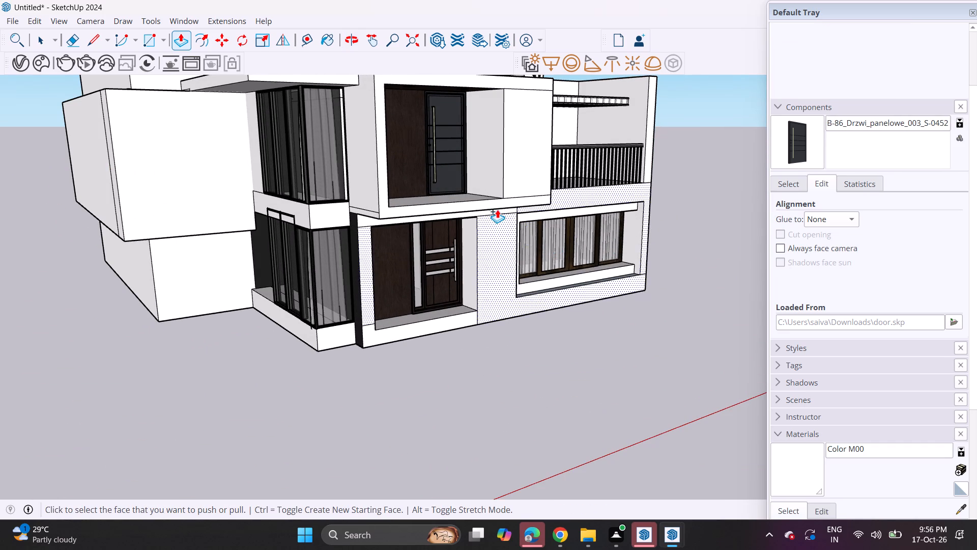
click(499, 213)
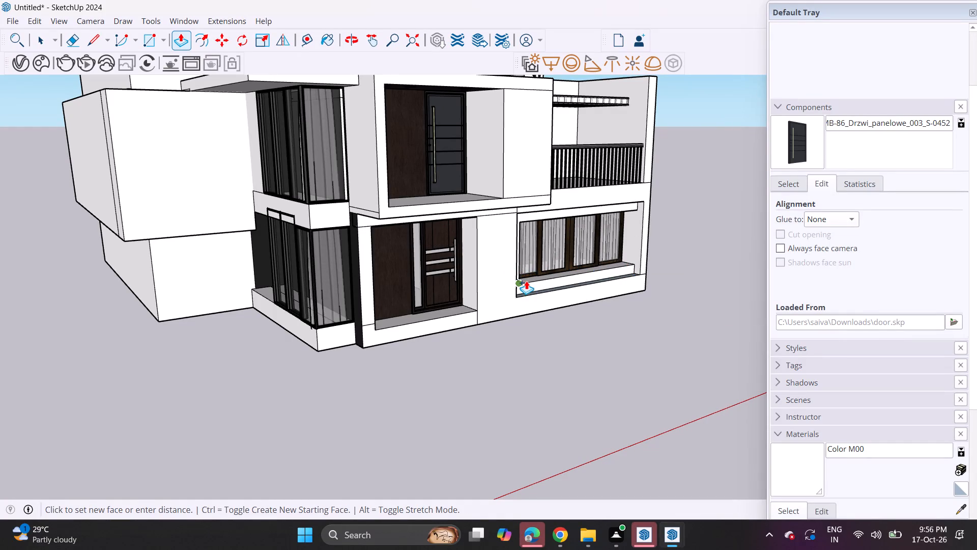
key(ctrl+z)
Push/Pull the rectangular band above the ground-floor door outward to form a canopy projecting past the upper balcony box.
scroll(433, 249, up, 4)
click(494, 202)
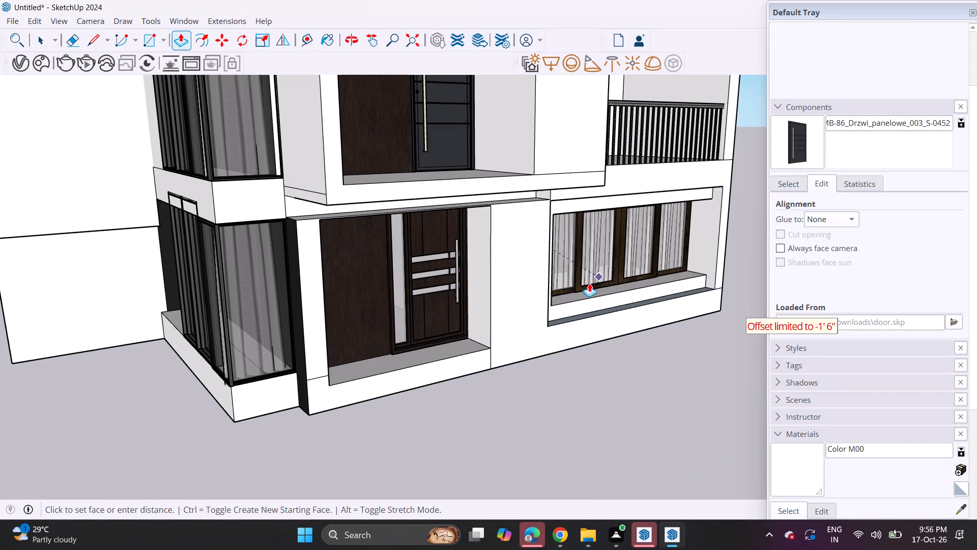
middle_drag(688, 322, 721, 282)
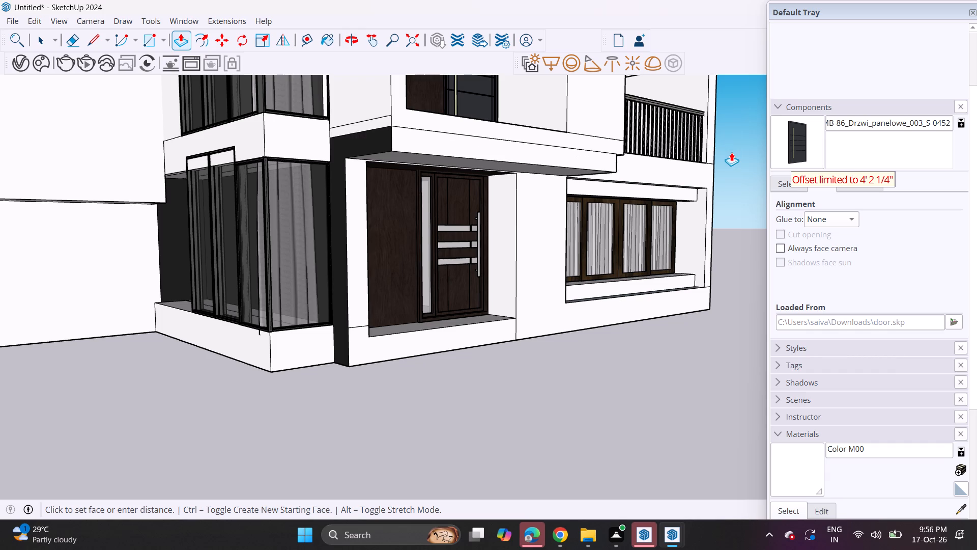
scroll(731, 152, down, 7)
middle_drag(665, 160, 776, 192)
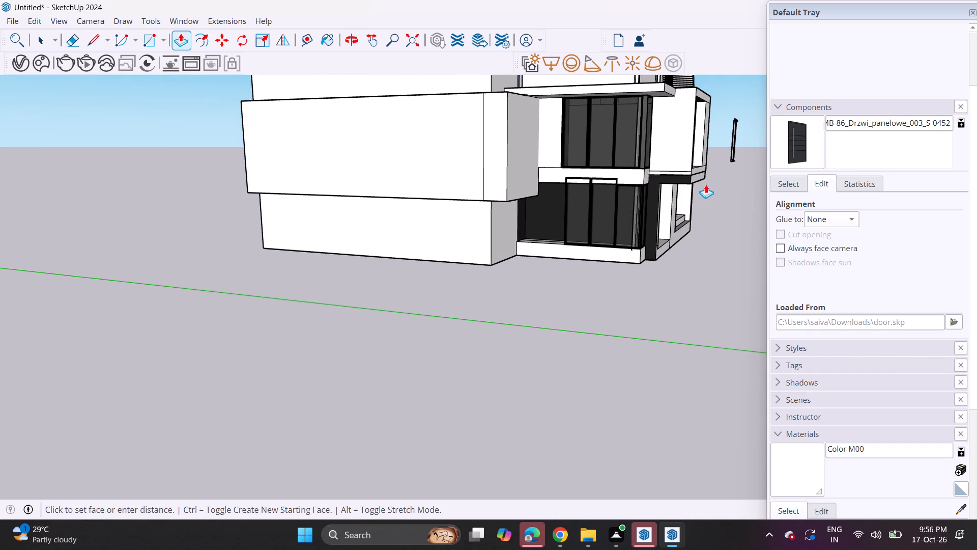
shift+middle_drag(705, 184, 538, 183)
scroll(538, 183, up, 6)
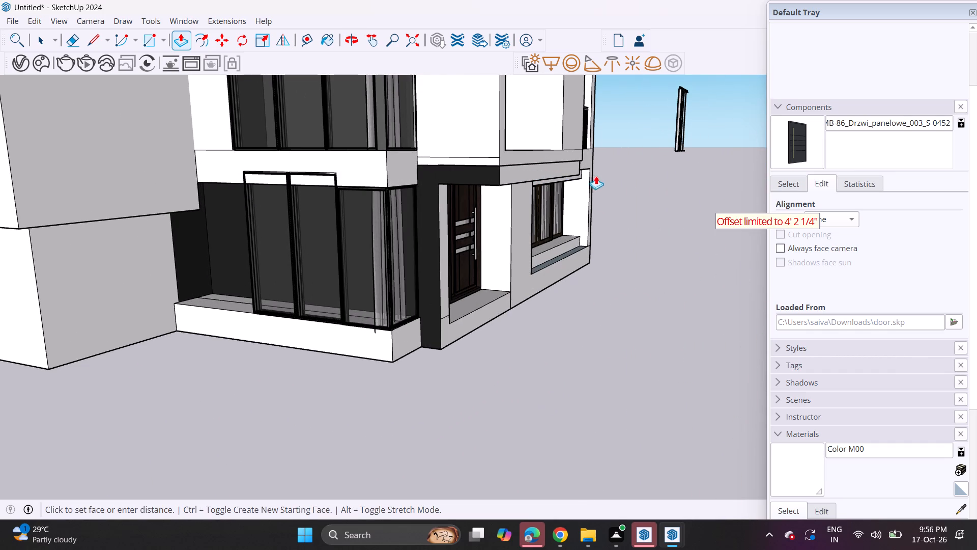
click(626, 175)
click(541, 171)
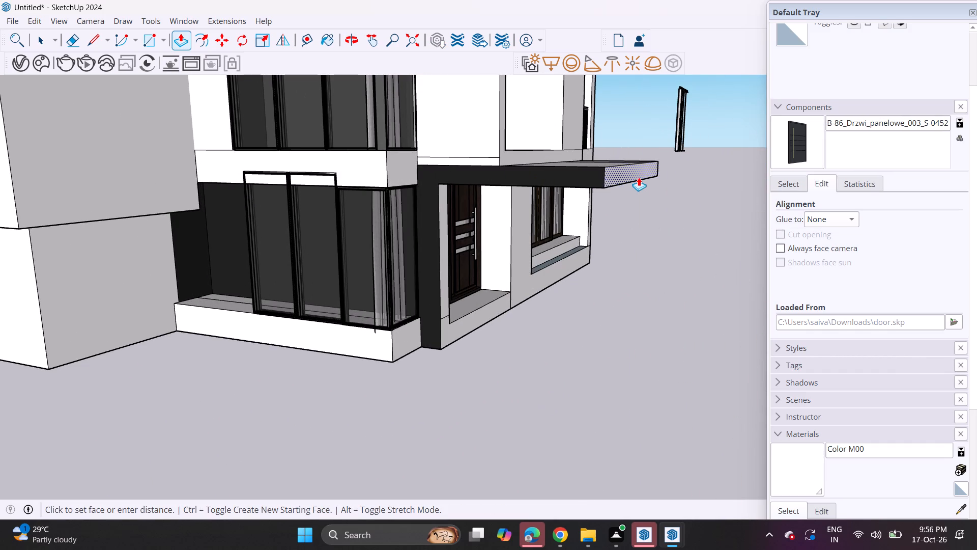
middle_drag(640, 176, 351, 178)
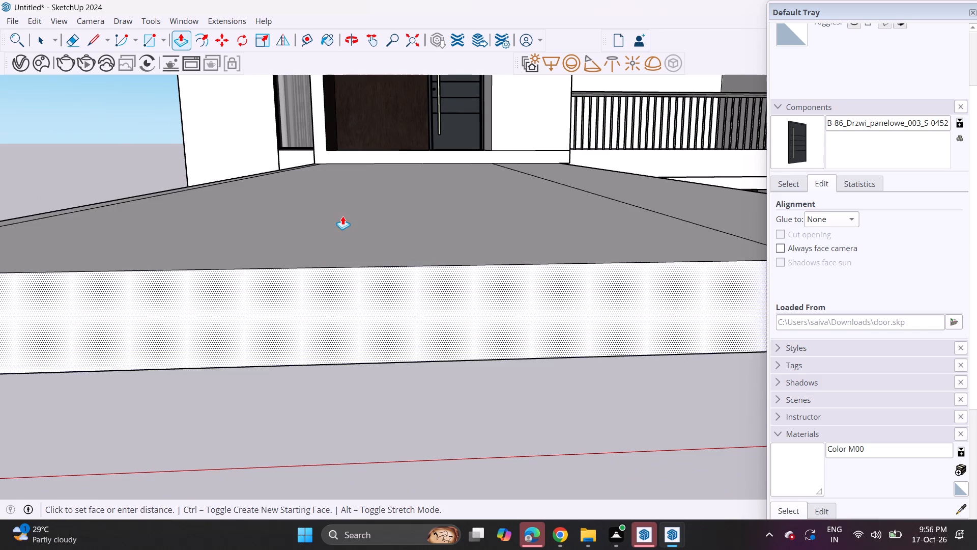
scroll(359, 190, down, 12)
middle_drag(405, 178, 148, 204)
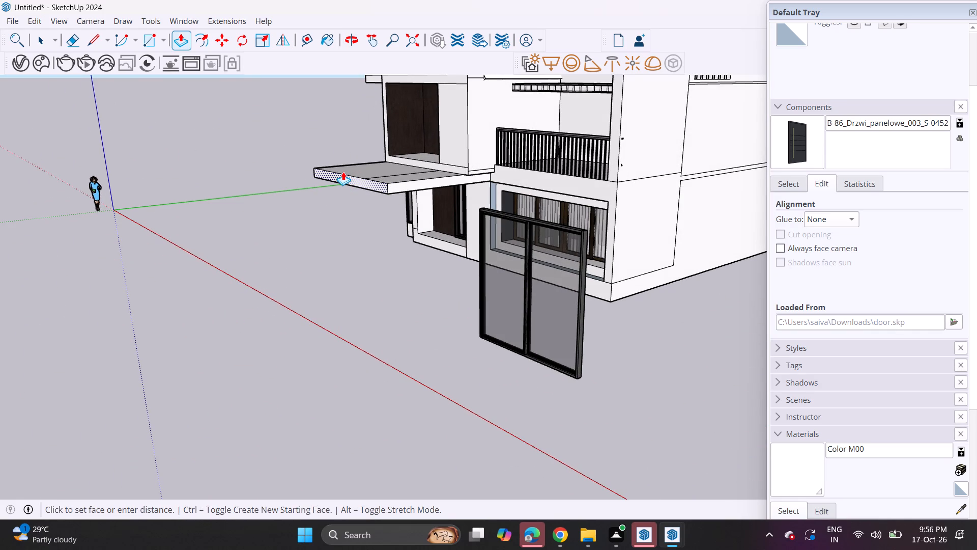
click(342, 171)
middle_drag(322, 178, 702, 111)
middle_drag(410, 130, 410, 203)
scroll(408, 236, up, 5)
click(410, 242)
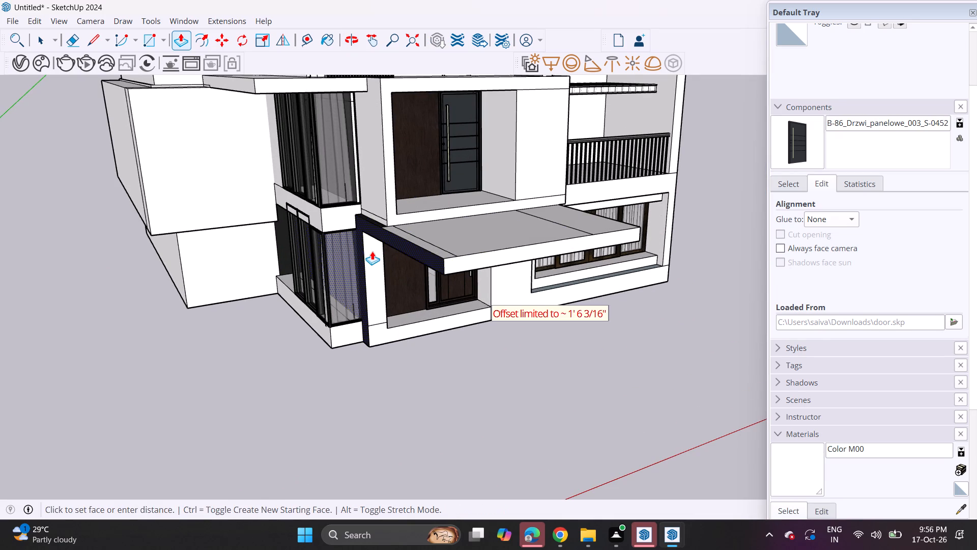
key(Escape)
Draw a line under the canopy from the corner window's top corner to the wall's front edge, separating the canopy's side face.
scroll(372, 251, up, 3)
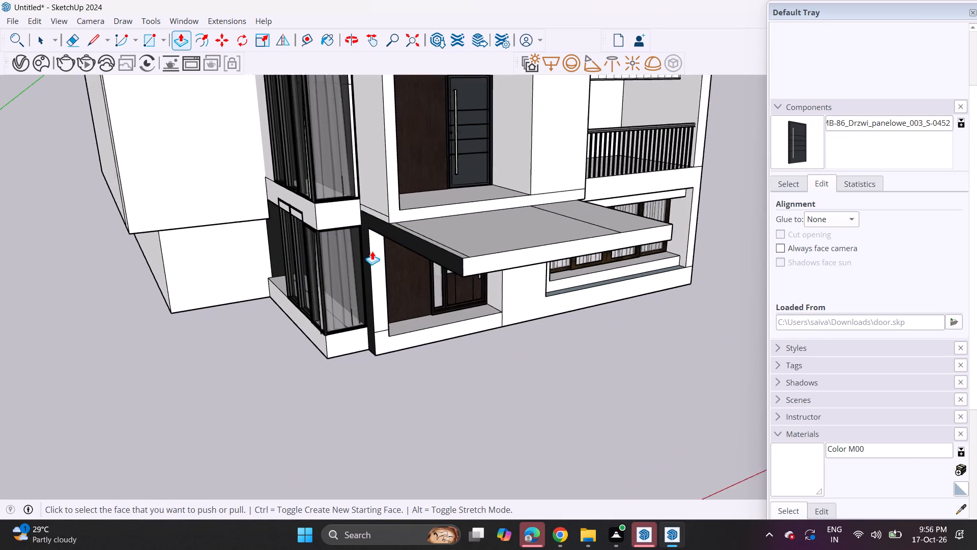
scroll(372, 251, up, 15)
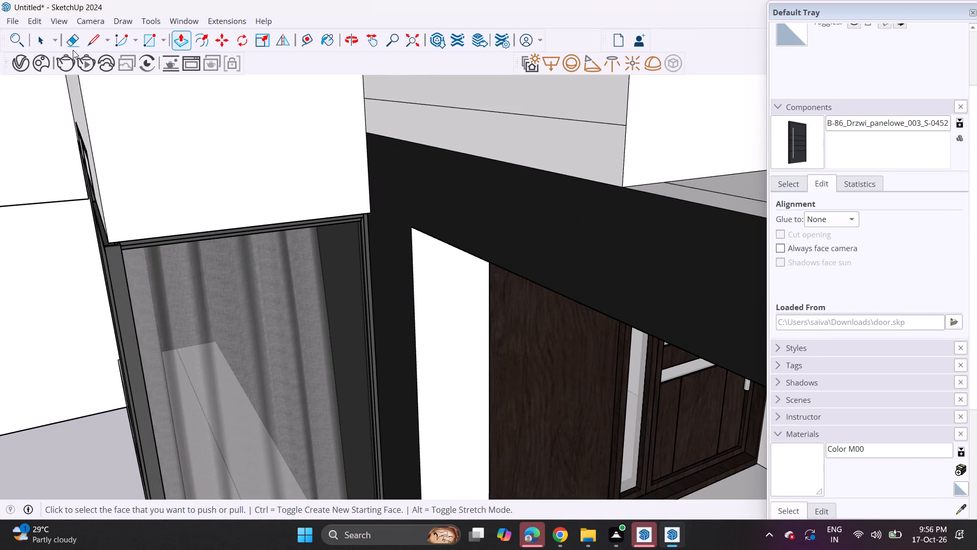
click(92, 44)
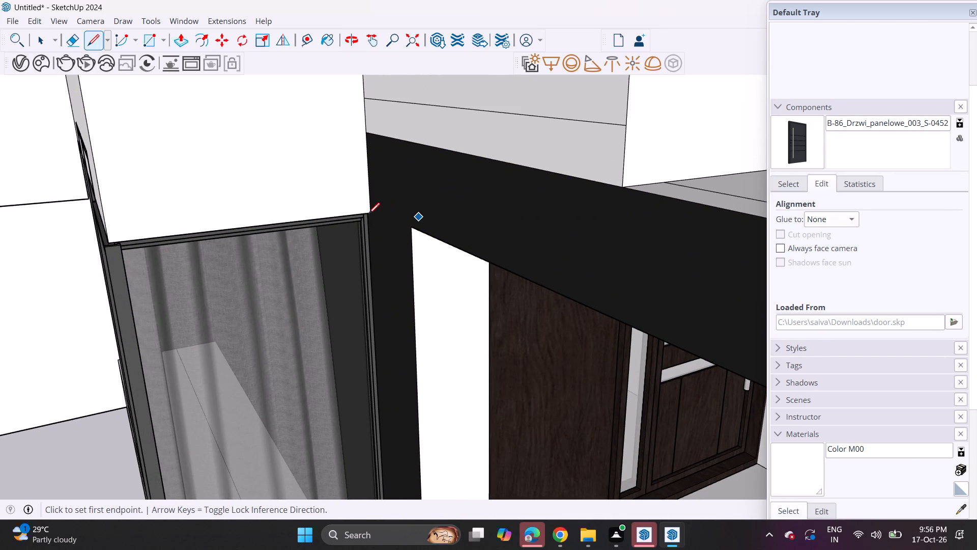
click(368, 214)
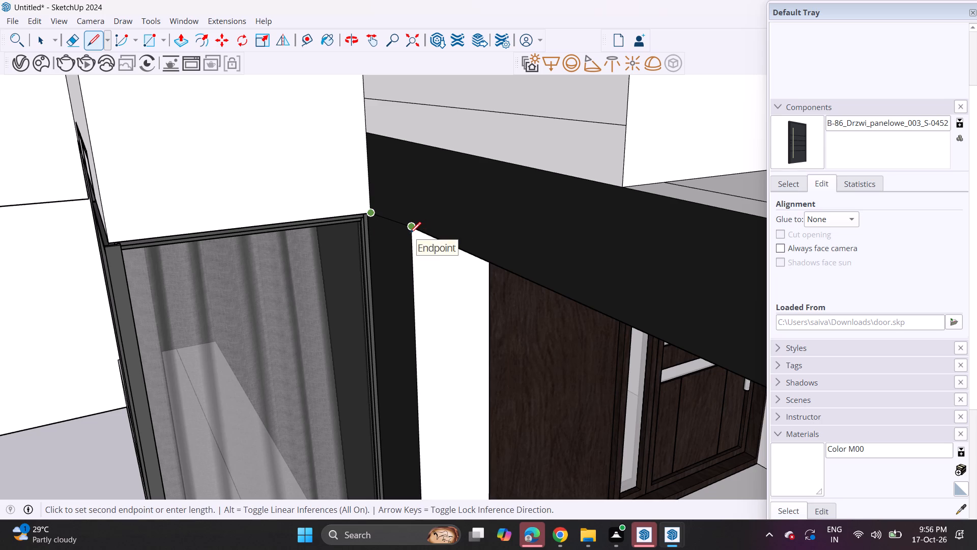
scroll(409, 232, up, 10)
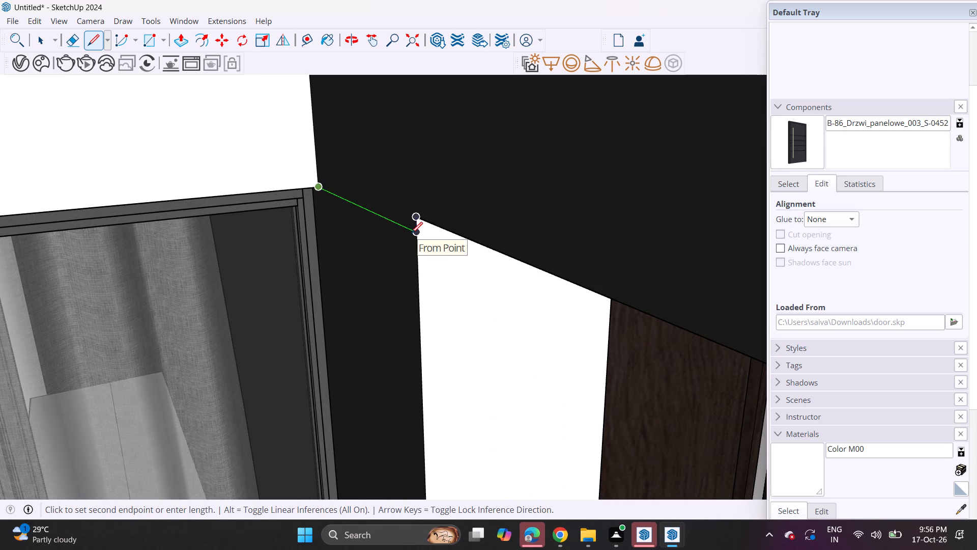
click(411, 233)
scroll(390, 171, down, 8)
scroll(231, 154, down, 2)
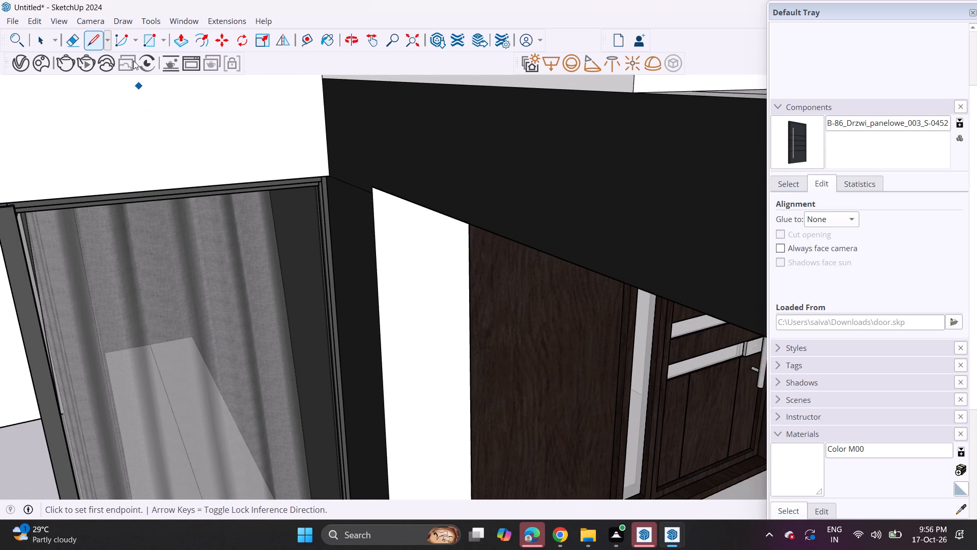
Push/Pull the canopy's side face sideways past the corner window so the slab extends in front of the projecting side volume.
click(183, 37)
click(376, 161)
scroll(274, 195, down, 5)
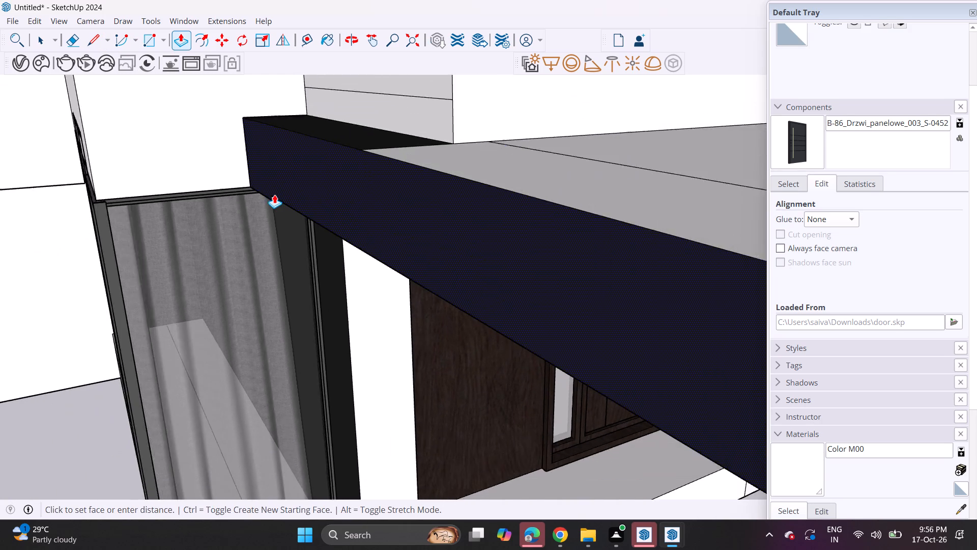
scroll(274, 195, down, 8)
middle_drag(274, 195, 220, 159)
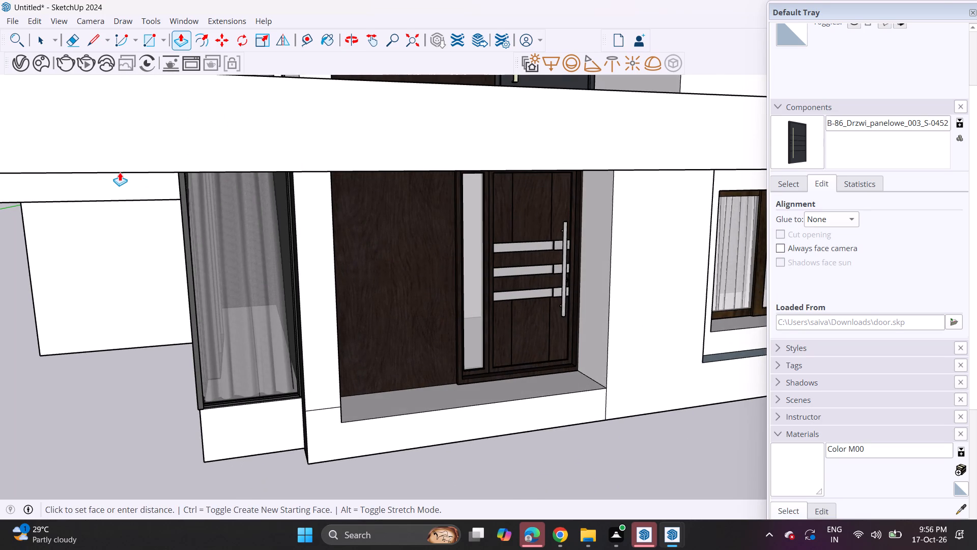
scroll(120, 172, down, 15)
middle_drag(120, 171, 180, 181)
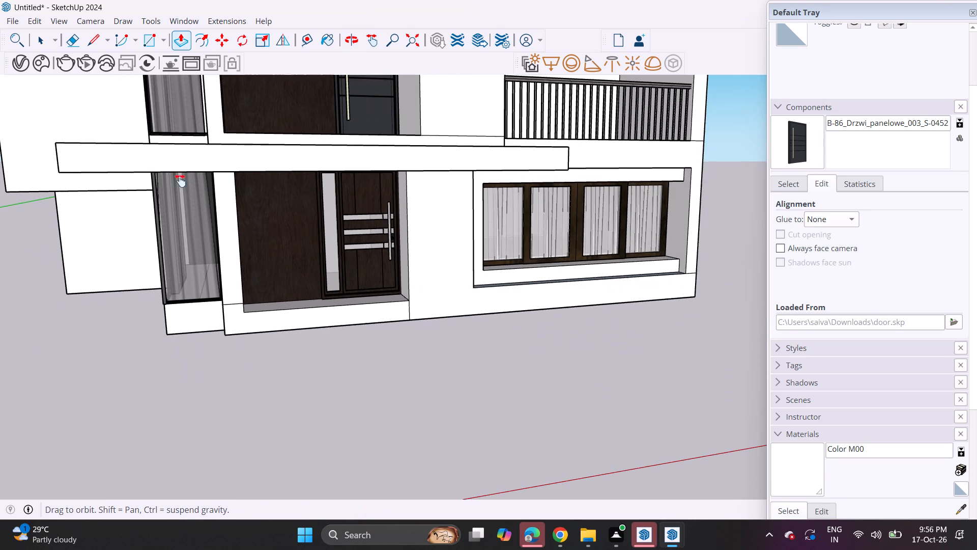
middle_drag(180, 181, 359, 178)
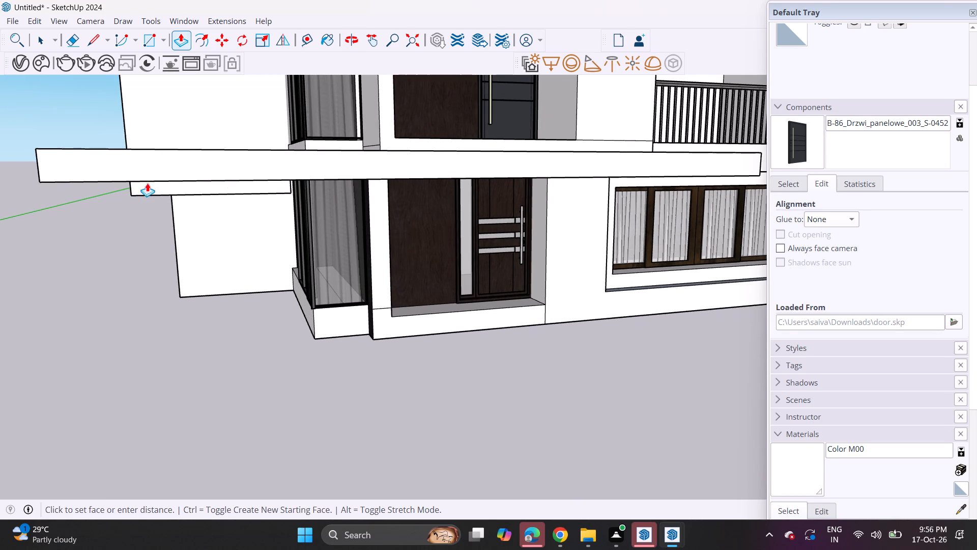
middle_drag(131, 192, 213, 200)
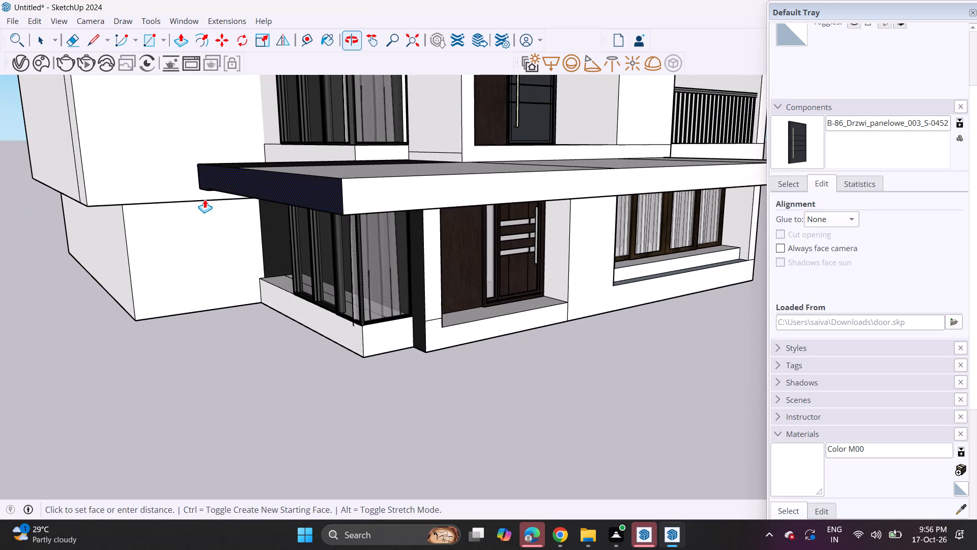
click(88, 203)
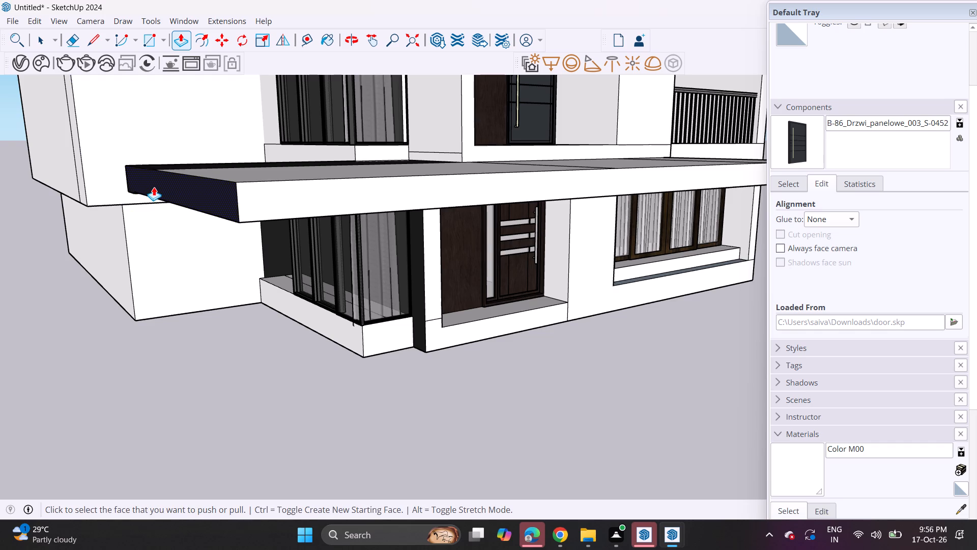
click(154, 187)
click(122, 194)
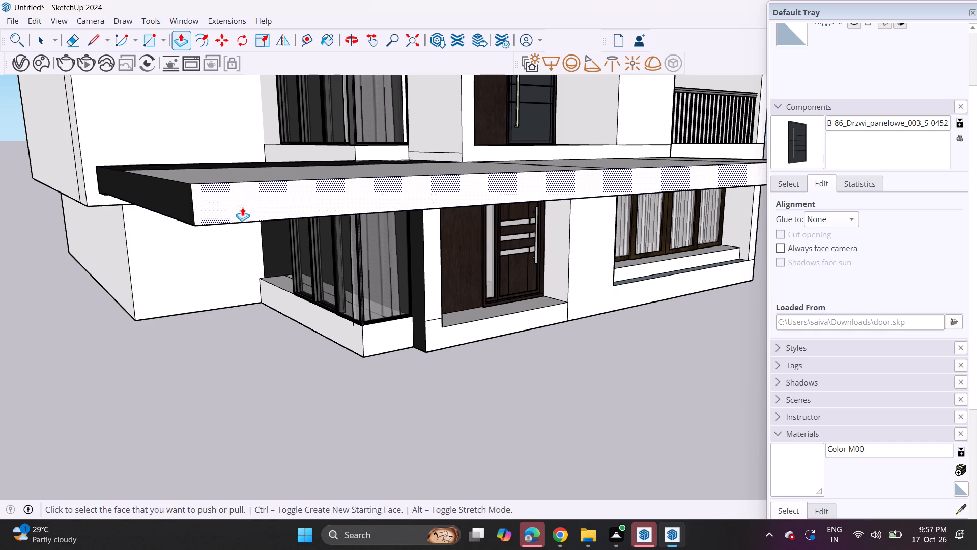
Push/Pull the canopy's underside slightly to adjust the slab's thickness.
middle_drag(242, 207, 182, 159)
scroll(179, 147, down, 5)
middle_drag(205, 239, 173, 252)
middle_drag(246, 229, 273, 139)
scroll(339, 111, up, 9)
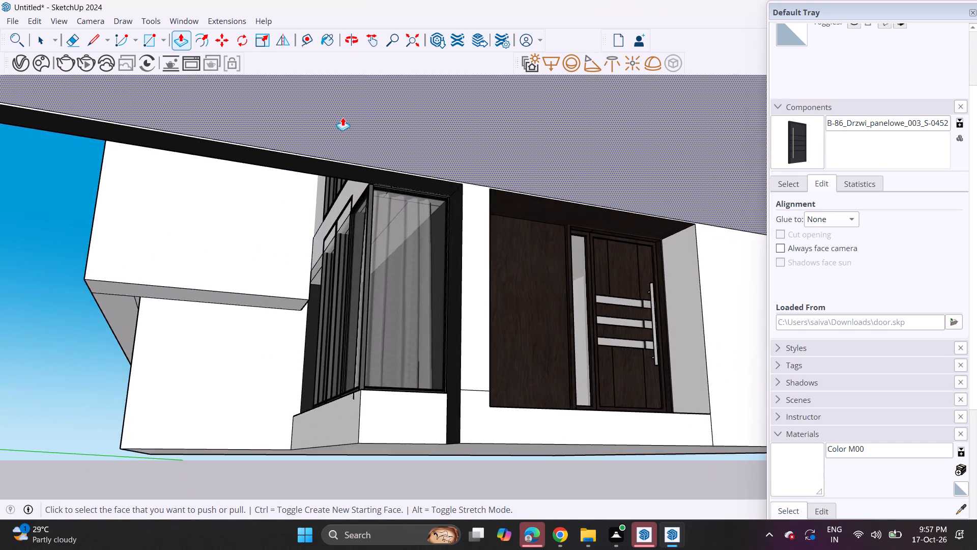
scroll(342, 117, up, 4)
scroll(345, 128, down, 19)
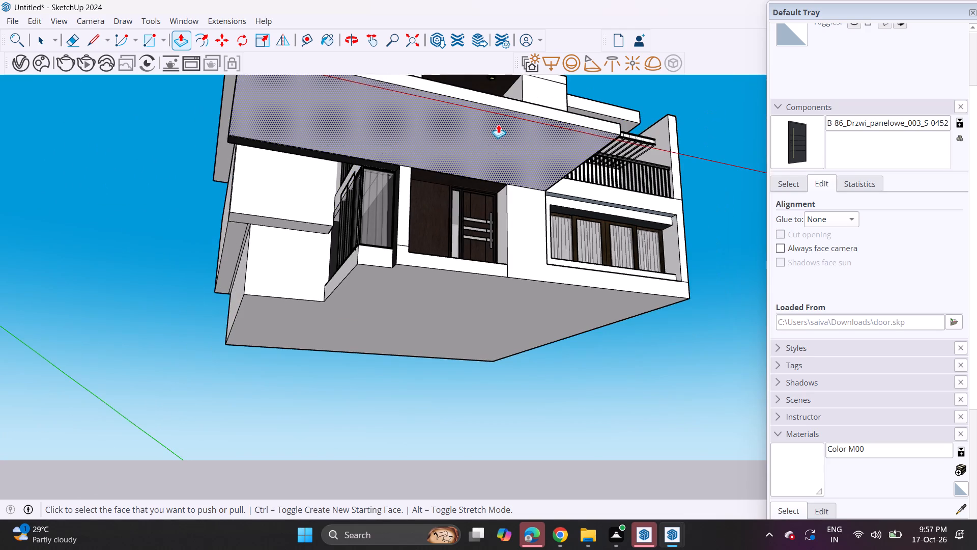
middle_drag(476, 159, 401, 250)
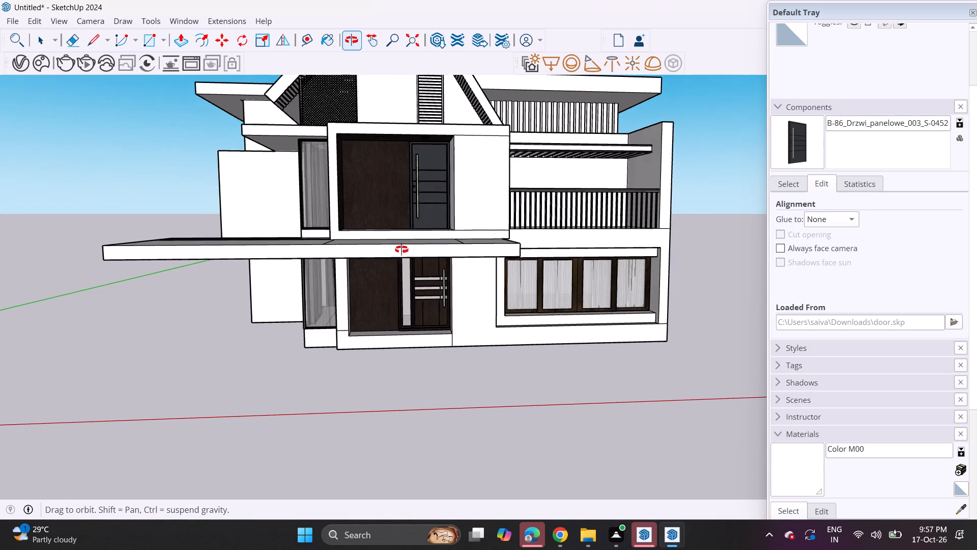
middle_drag(401, 250, 428, 183)
click(416, 184)
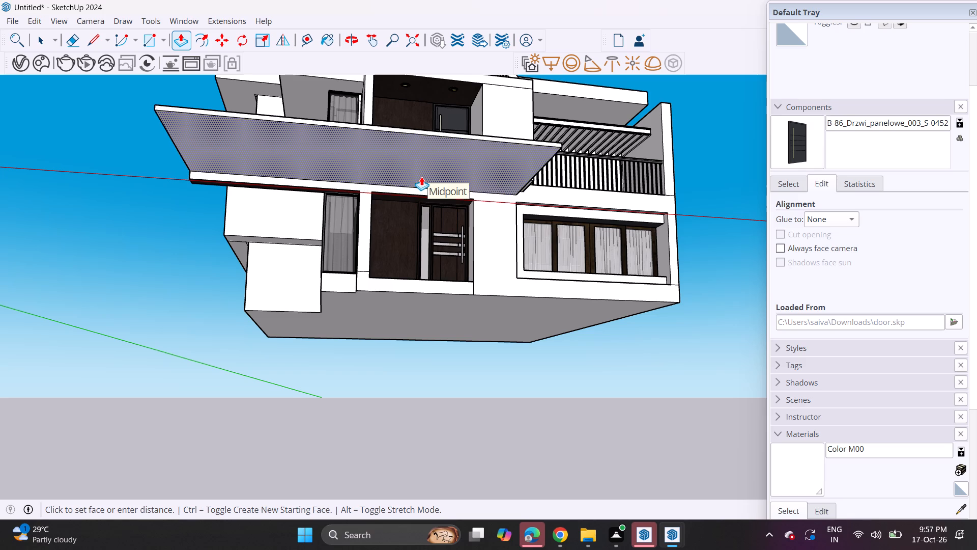
click(421, 180)
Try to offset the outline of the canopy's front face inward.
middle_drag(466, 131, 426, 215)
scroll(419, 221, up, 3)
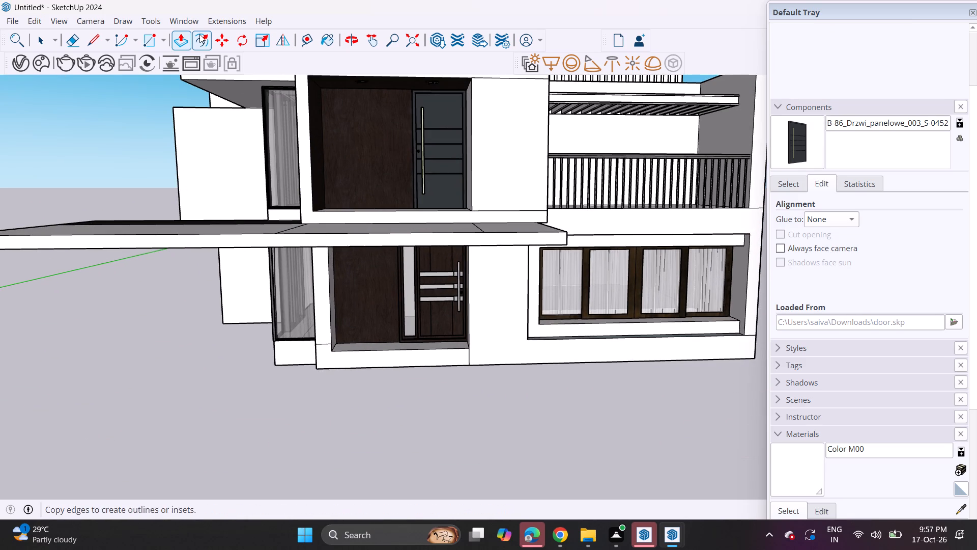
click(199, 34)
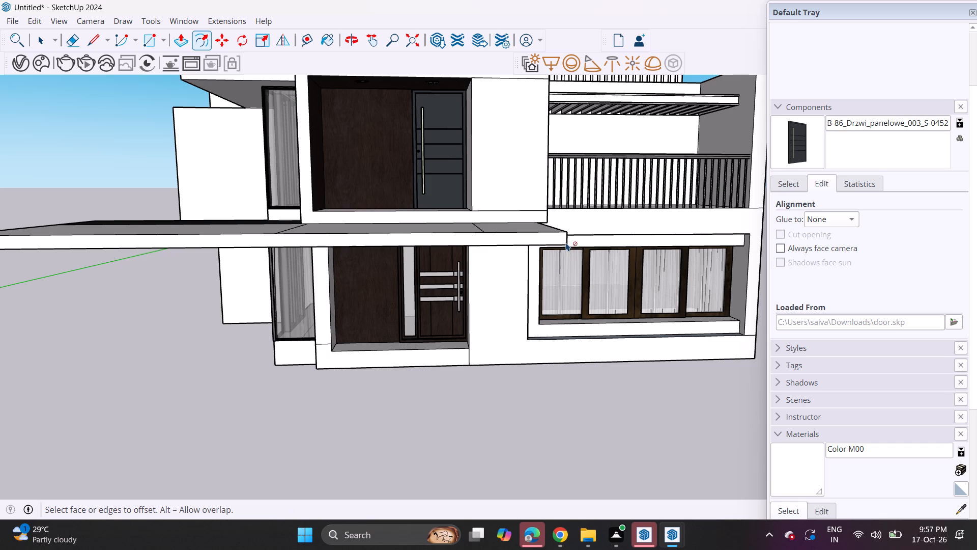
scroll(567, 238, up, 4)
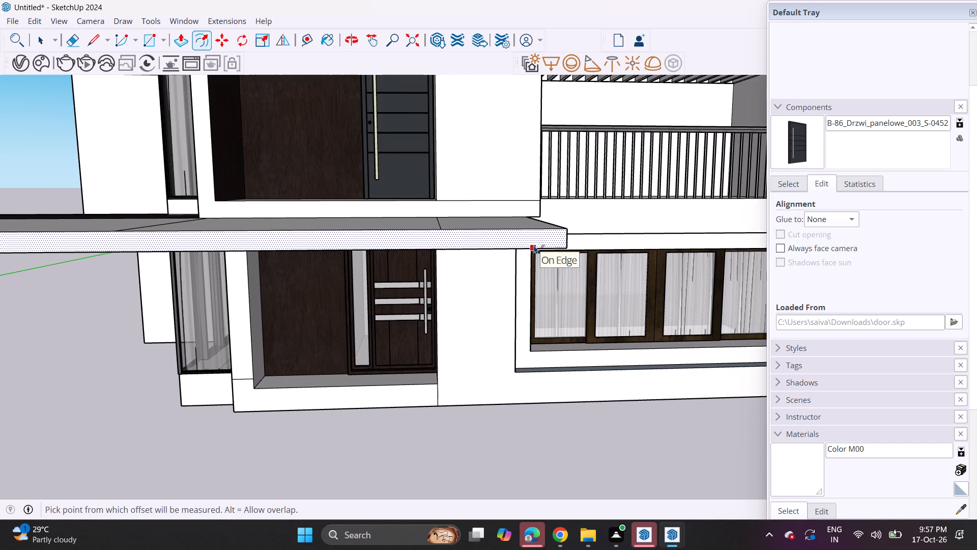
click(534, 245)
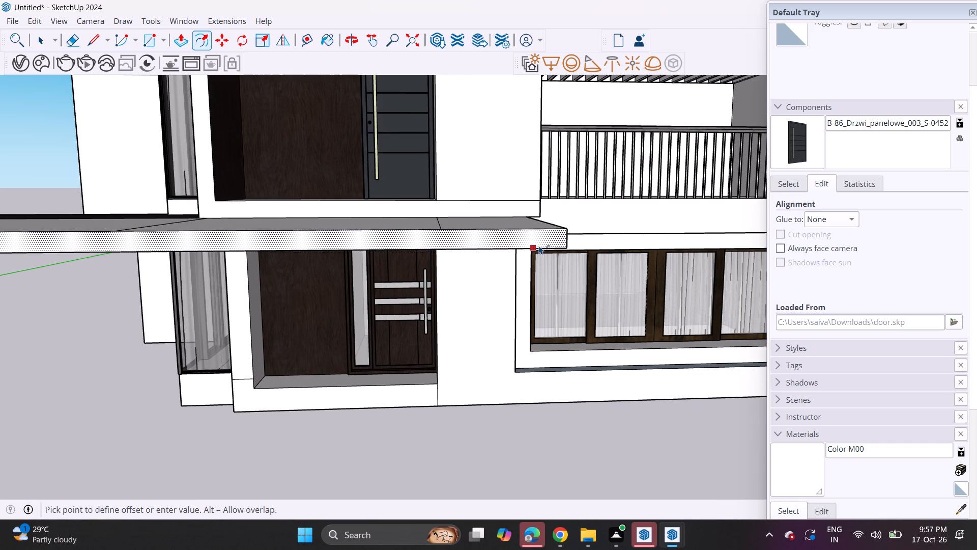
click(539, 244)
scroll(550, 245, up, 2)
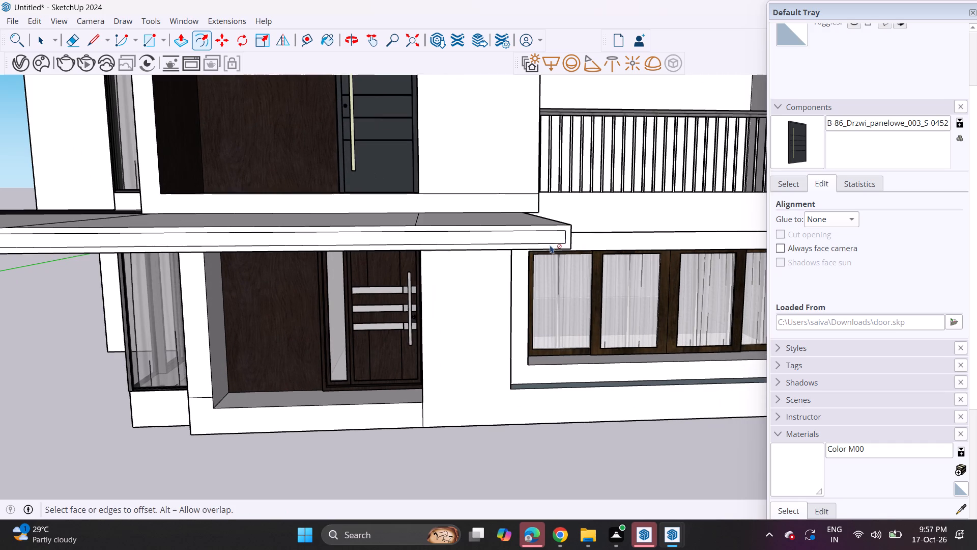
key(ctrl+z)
Offset the outline of the canopy's front face inward by a narrow margin.
scroll(530, 254, up, 3)
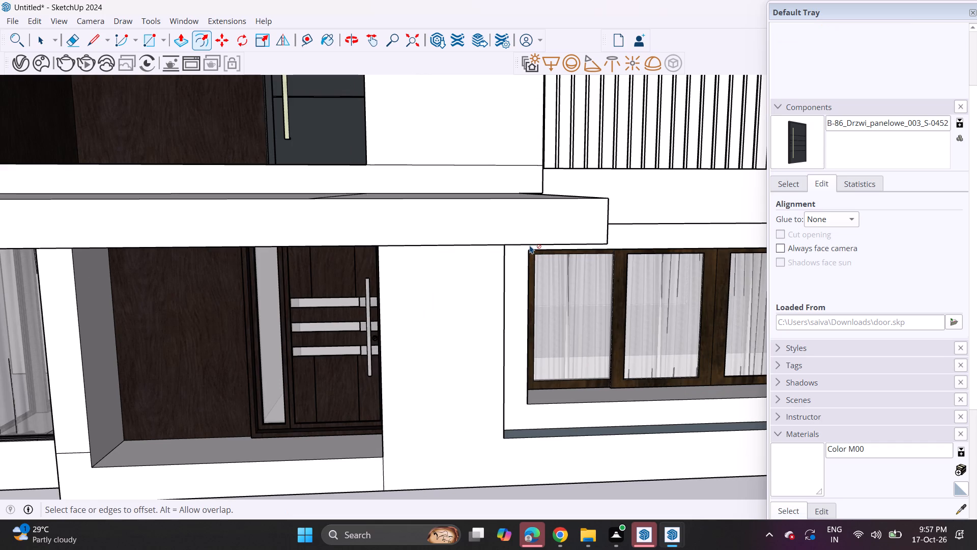
click(531, 240)
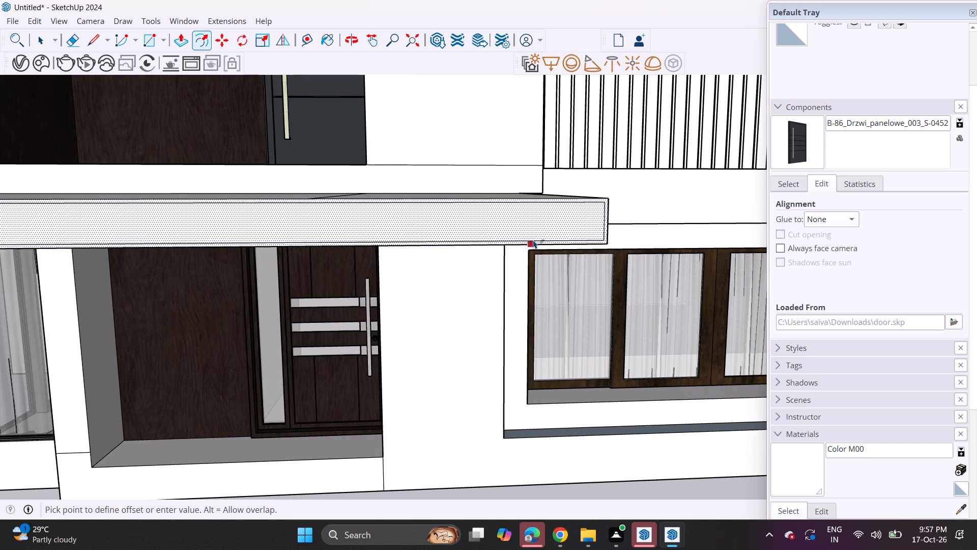
click(533, 239)
Move the inset outline's short edge near the ground-floor window out to the canopy's end edge.
key(space)
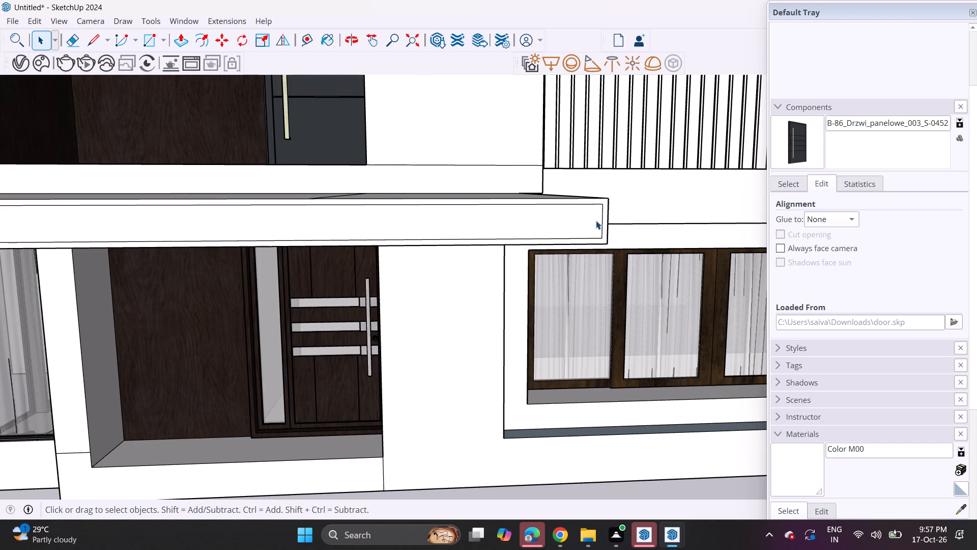
click(604, 227)
scroll(604, 227, up, 3)
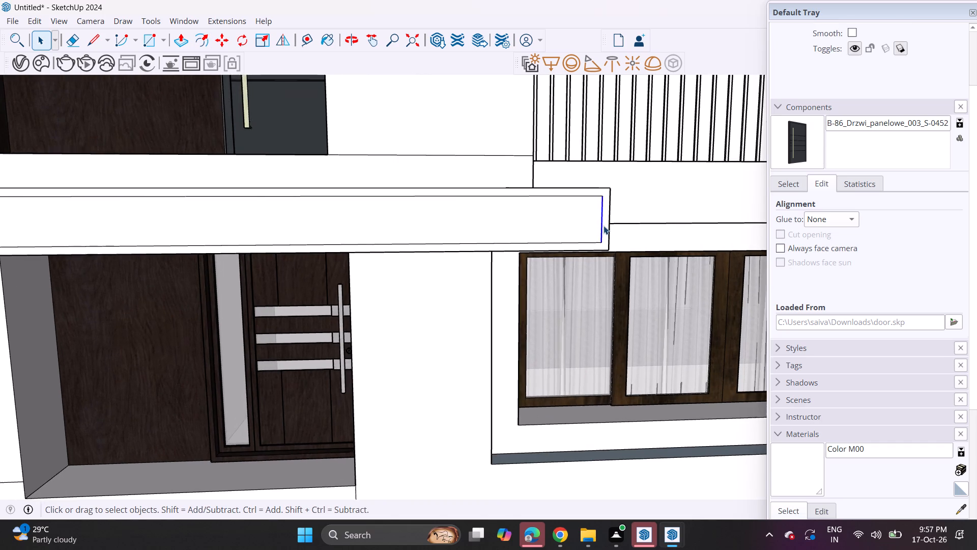
scroll(604, 226, up, 3)
key(m)
click(599, 220)
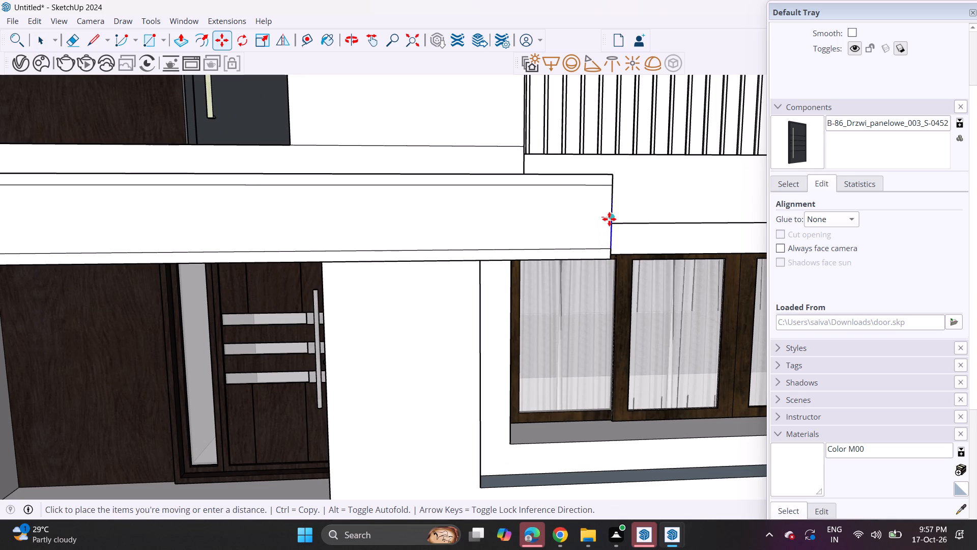
click(610, 218)
Move the inset outline's opposite short edge, at the canopy's extended end, out to the canopy's end edge.
scroll(415, 210, down, 20)
scroll(415, 210, down, 2)
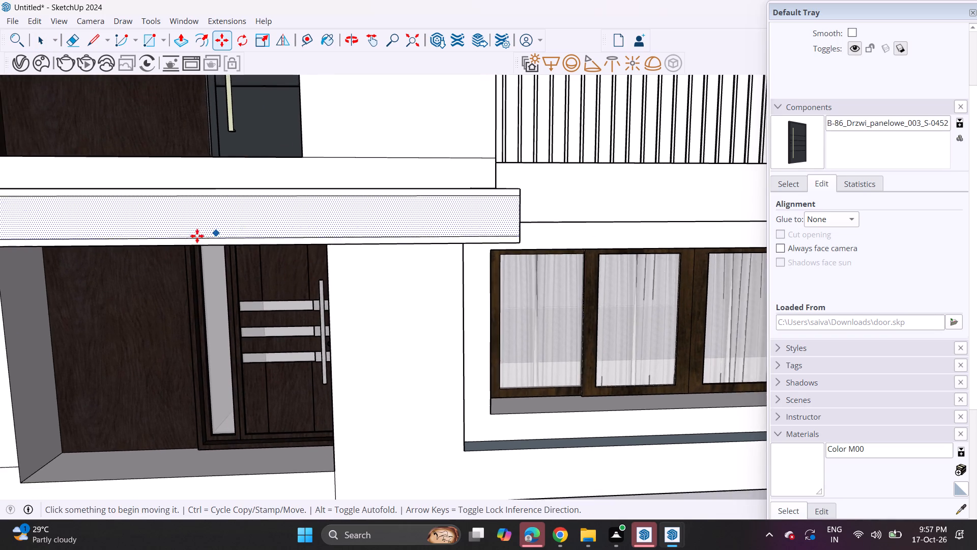
scroll(197, 236, down, 9)
middle_drag(127, 258, 802, 310)
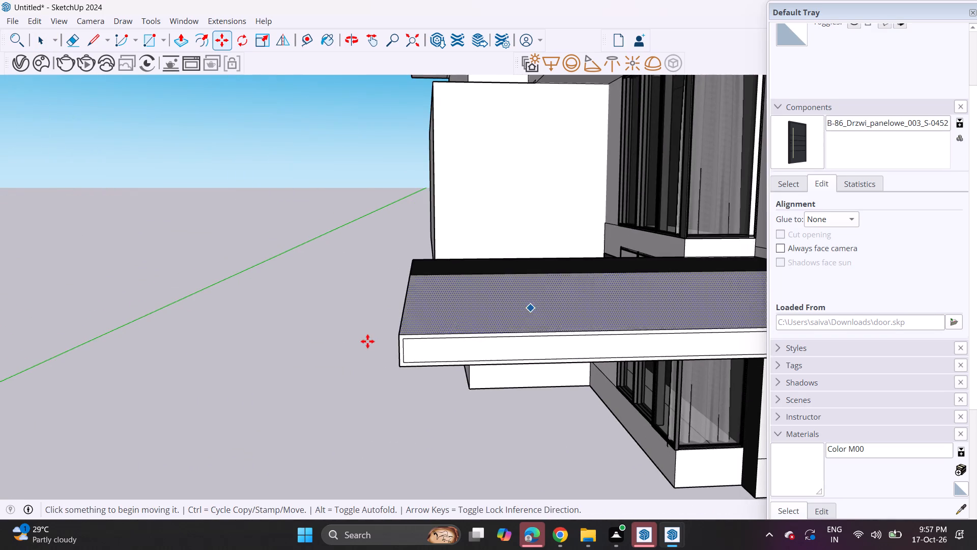
scroll(400, 333, up, 15)
key(space)
click(404, 369)
scroll(404, 369, up, 4)
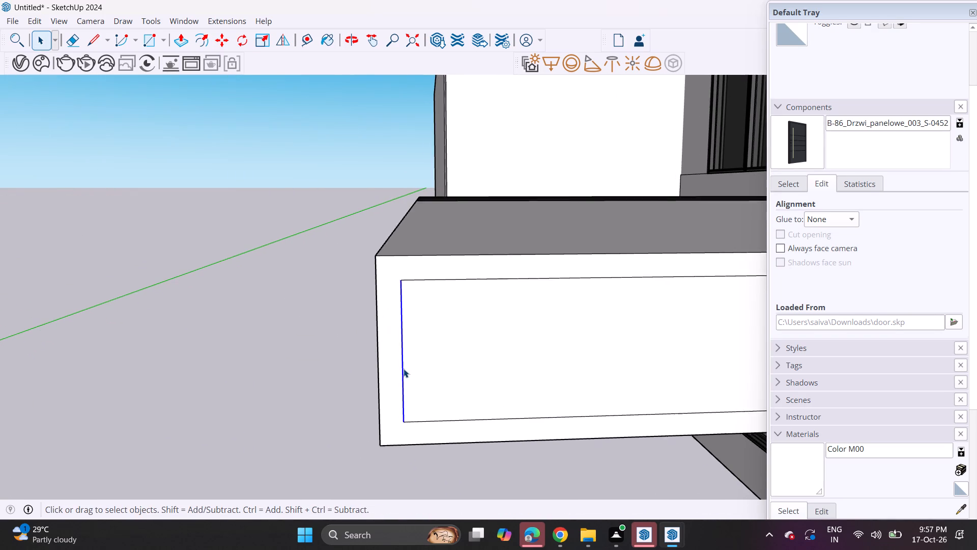
key(m)
click(403, 345)
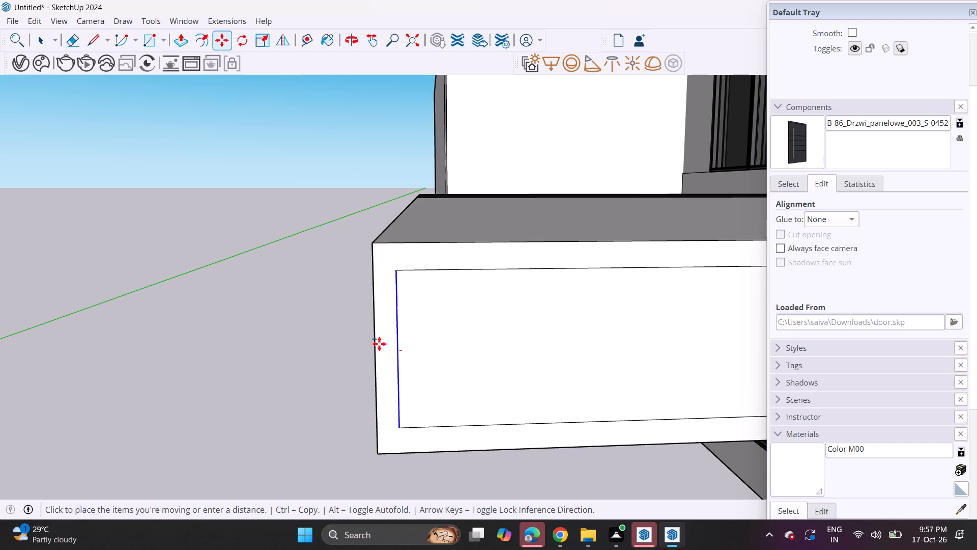
key(Escape)
key(space)
click(398, 355)
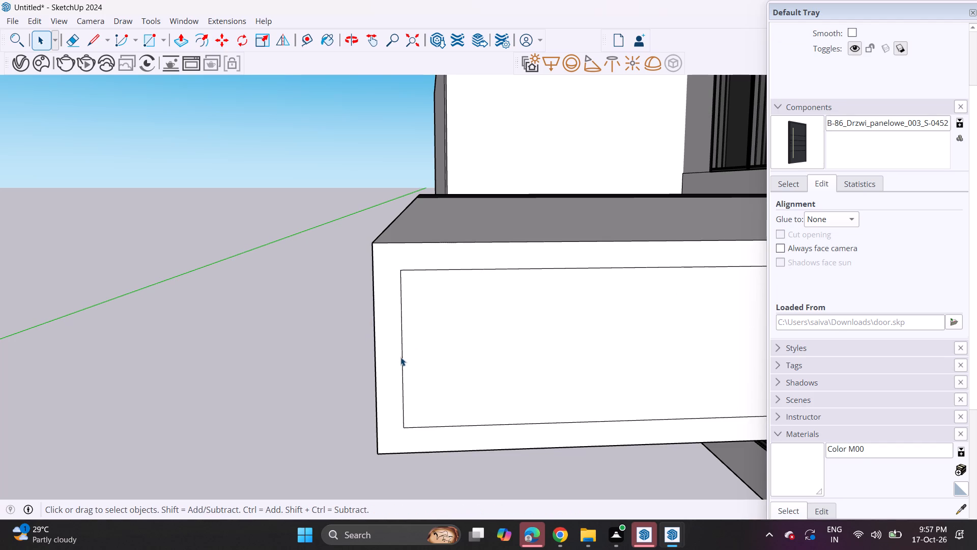
click(402, 359)
click(221, 47)
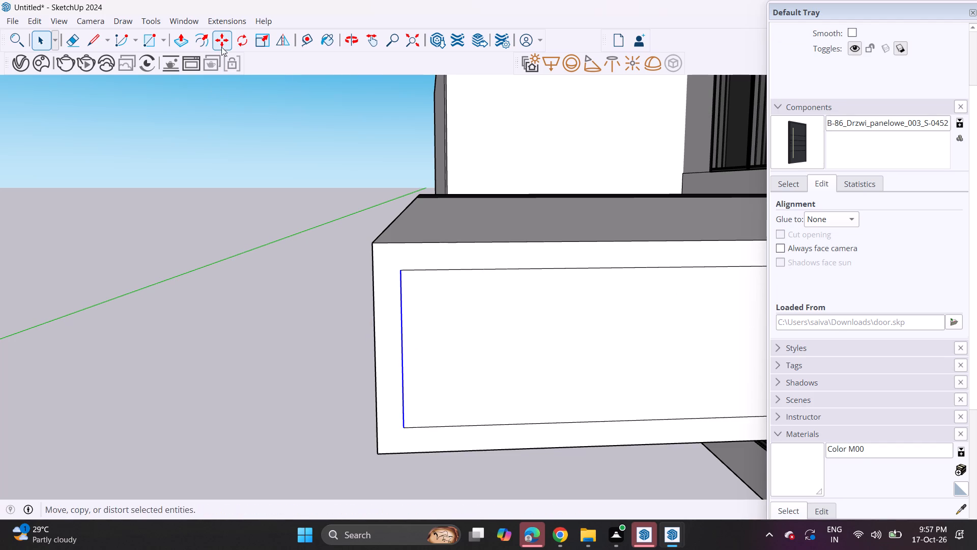
click(401, 353)
click(376, 351)
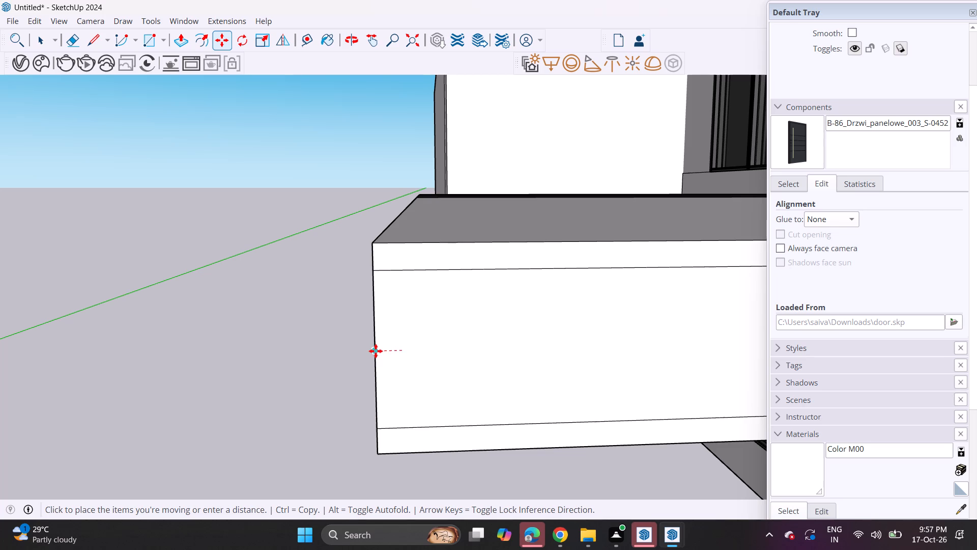
scroll(362, 309, down, 13)
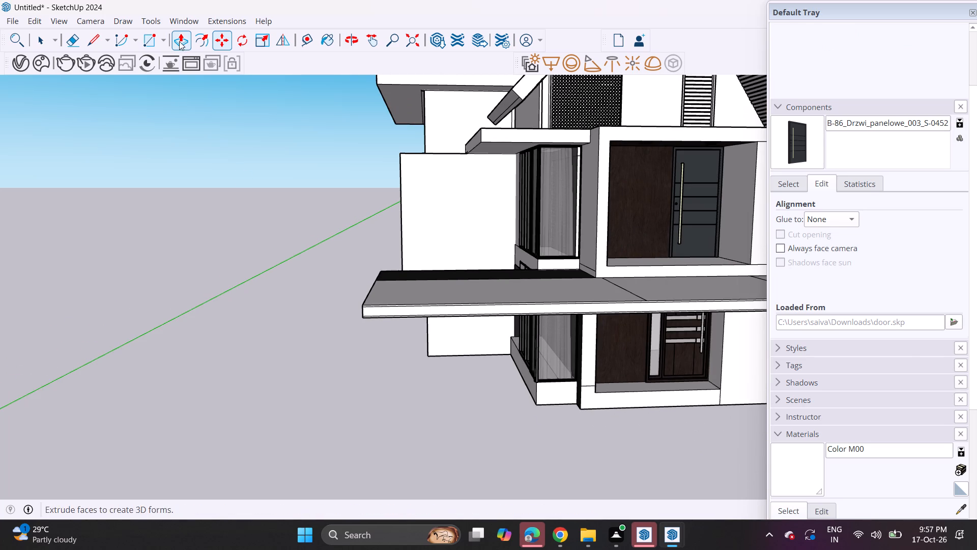
Push/Pull the inset band on the canopy's front face by a small amount.
click(180, 40)
shift+middle_drag(494, 373, 308, 369)
scroll(543, 316, up, 7)
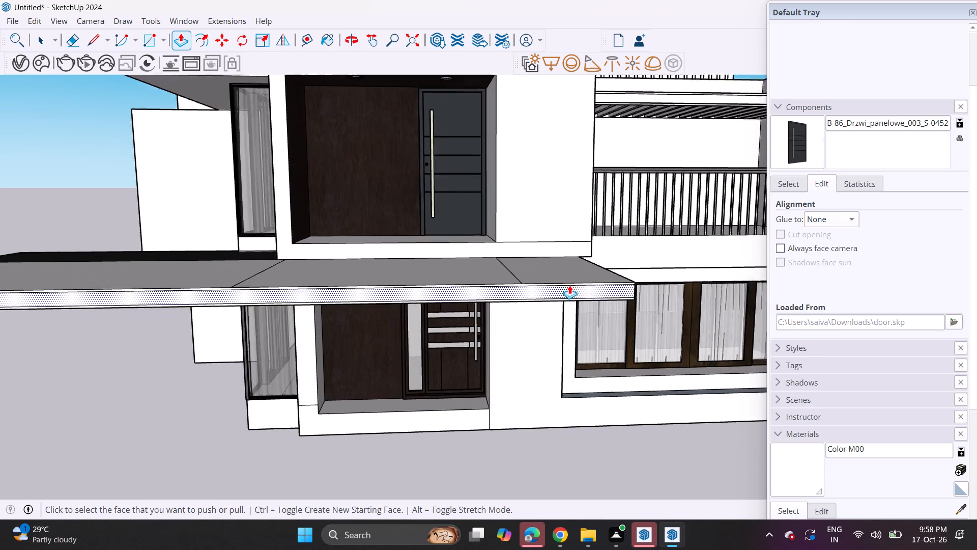
scroll(569, 285, up, 5)
click(572, 289)
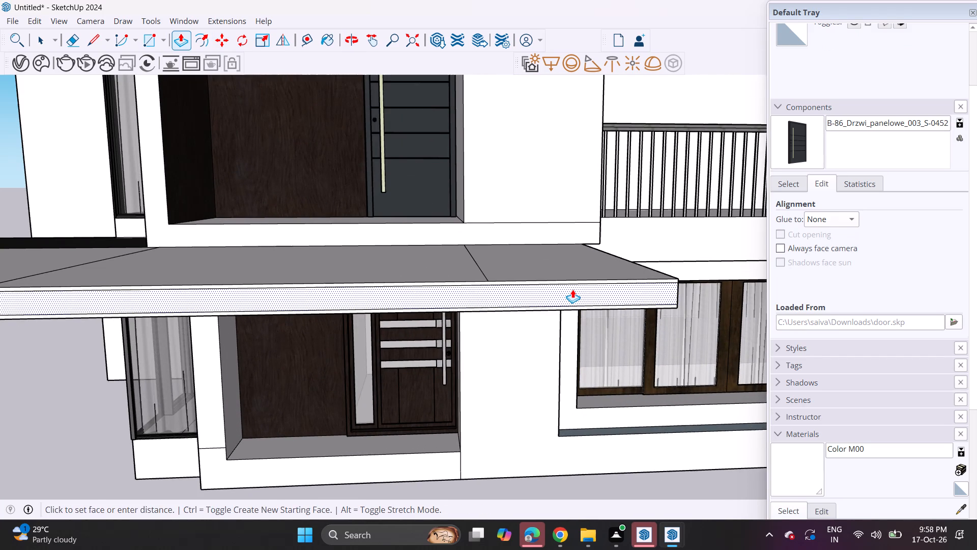
click(571, 290)
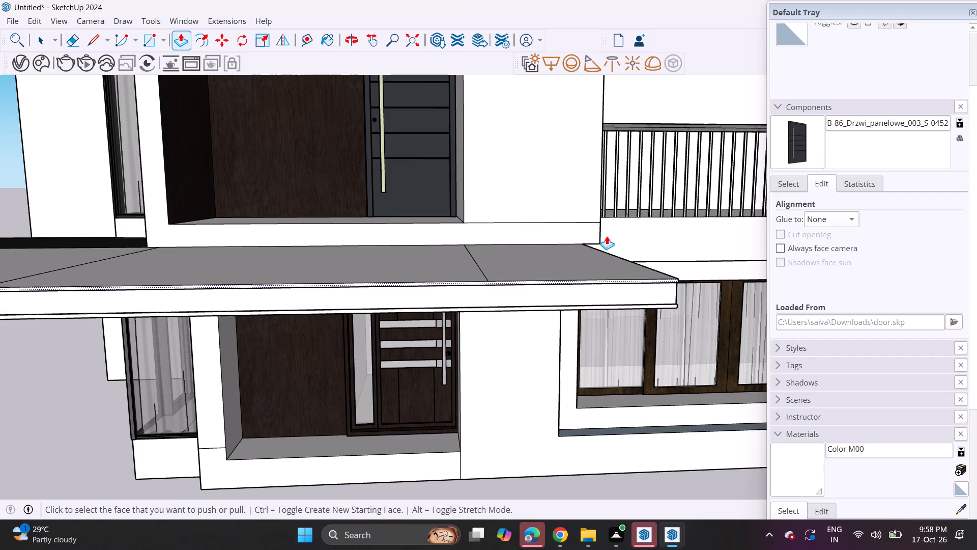
middle_drag(607, 233, 597, 307)
scroll(496, 302, down, 12)
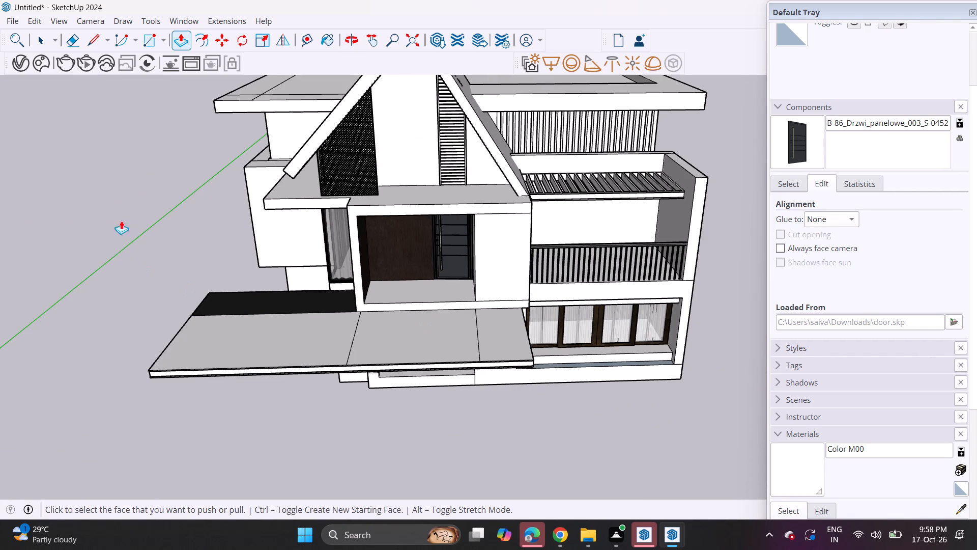
Erase the two seam lines crossing the grey part of the canopy's top surface.
click(70, 40)
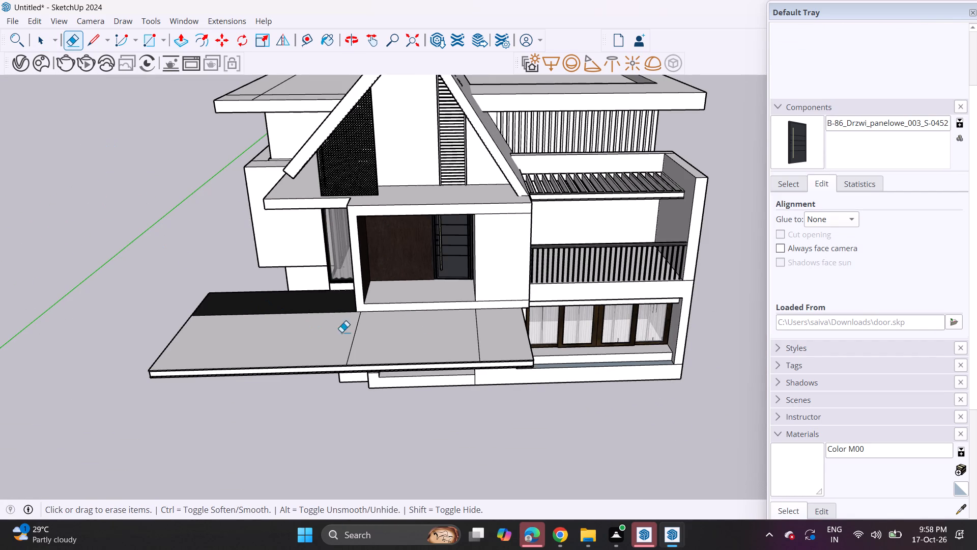
drag(346, 338, 508, 352)
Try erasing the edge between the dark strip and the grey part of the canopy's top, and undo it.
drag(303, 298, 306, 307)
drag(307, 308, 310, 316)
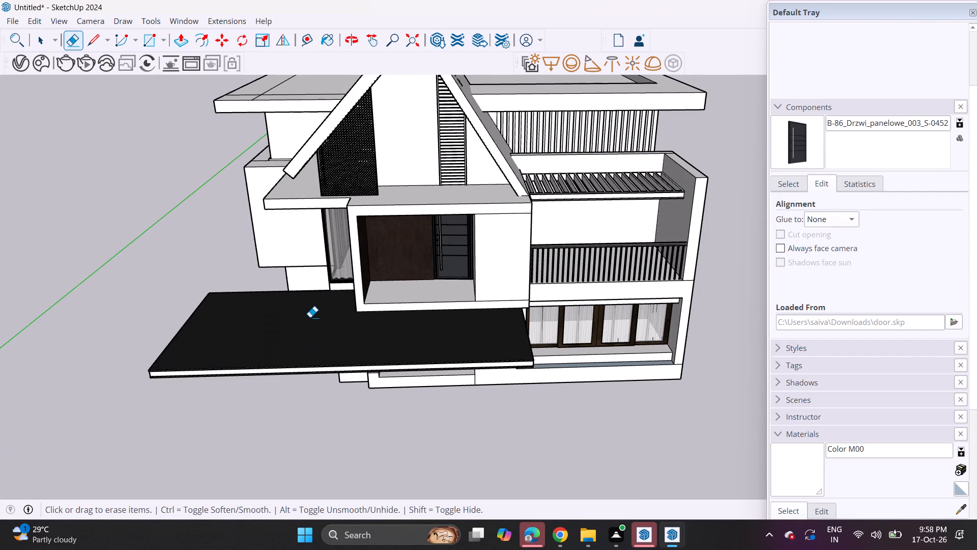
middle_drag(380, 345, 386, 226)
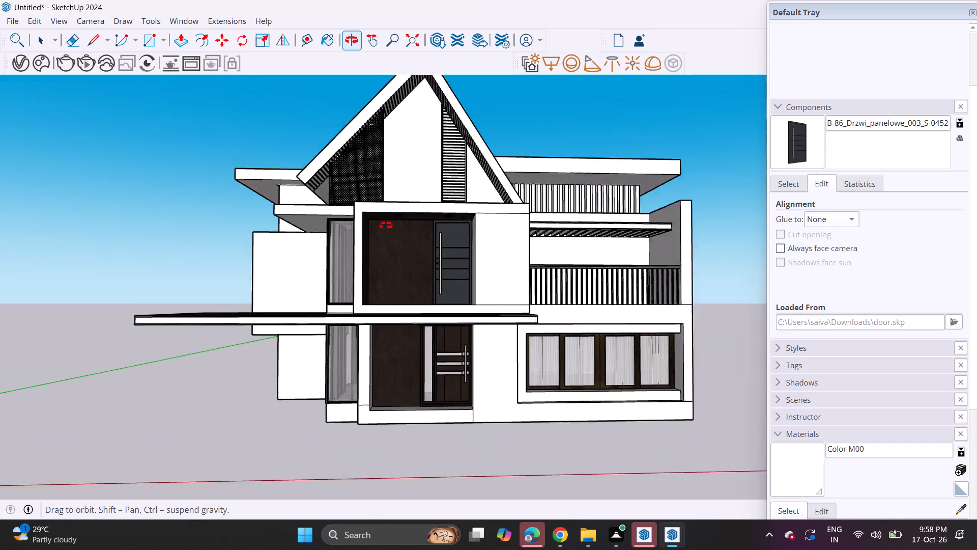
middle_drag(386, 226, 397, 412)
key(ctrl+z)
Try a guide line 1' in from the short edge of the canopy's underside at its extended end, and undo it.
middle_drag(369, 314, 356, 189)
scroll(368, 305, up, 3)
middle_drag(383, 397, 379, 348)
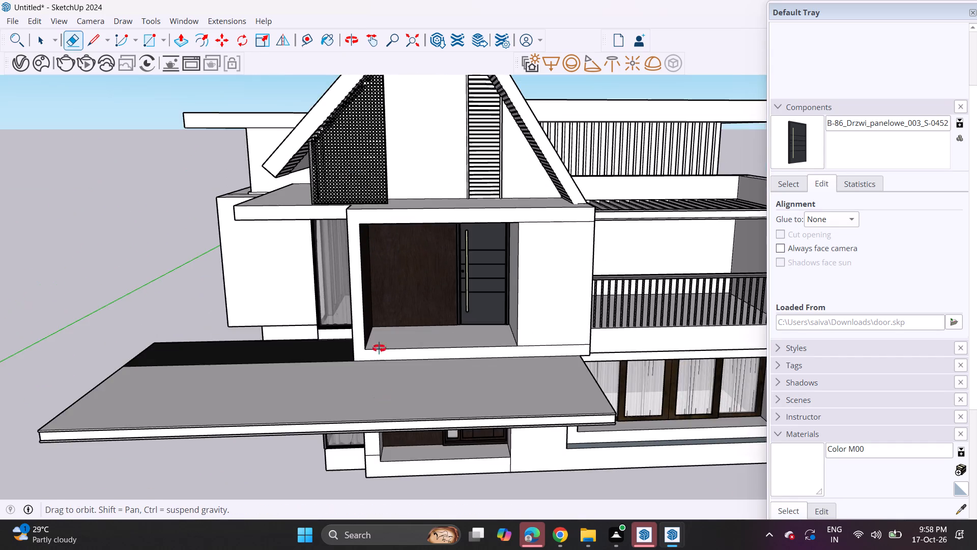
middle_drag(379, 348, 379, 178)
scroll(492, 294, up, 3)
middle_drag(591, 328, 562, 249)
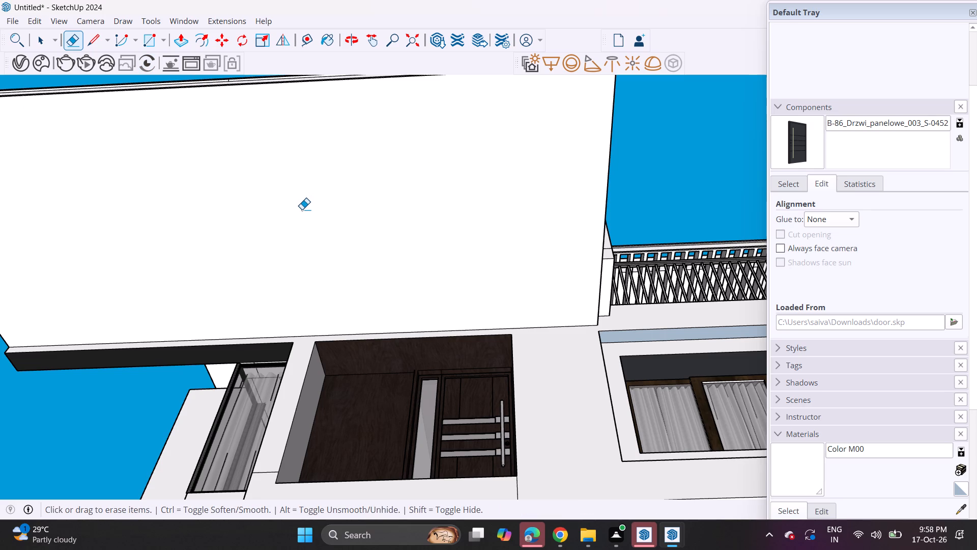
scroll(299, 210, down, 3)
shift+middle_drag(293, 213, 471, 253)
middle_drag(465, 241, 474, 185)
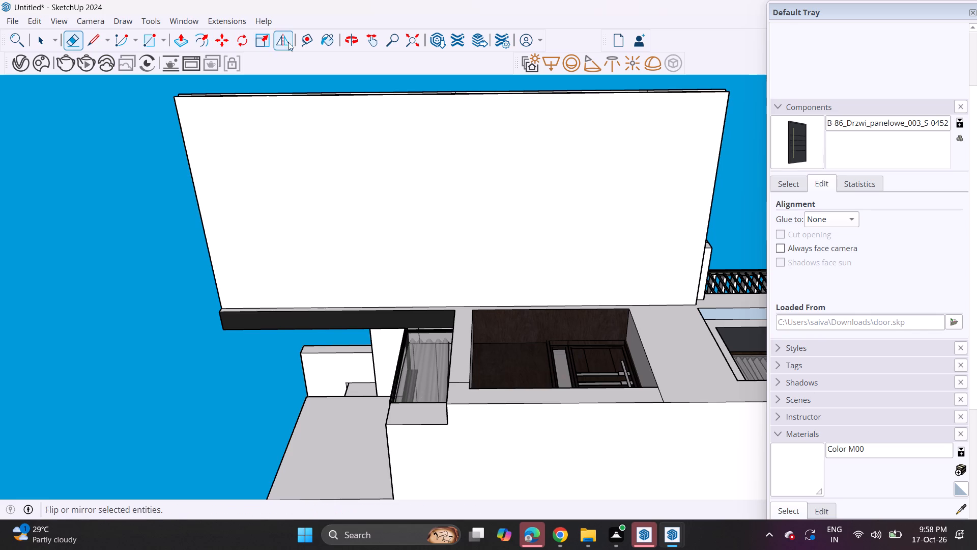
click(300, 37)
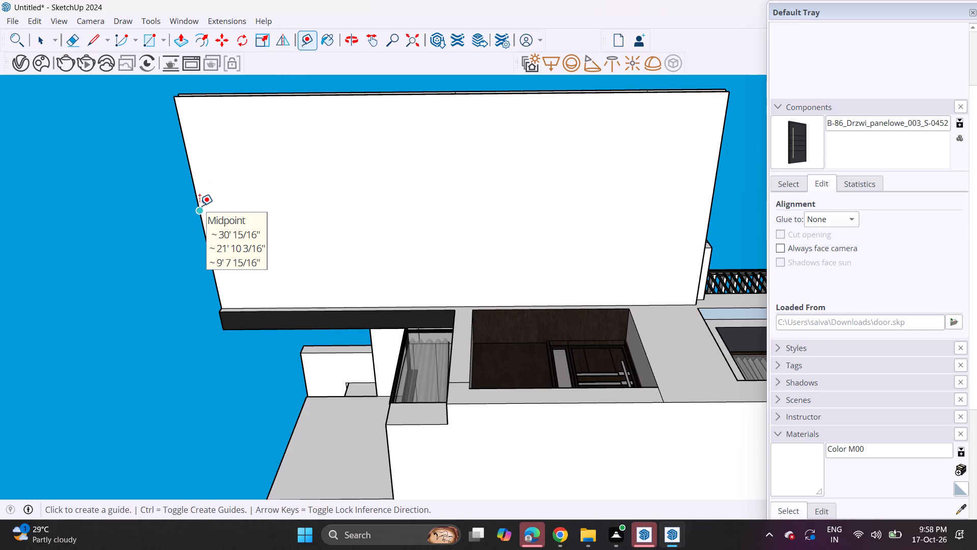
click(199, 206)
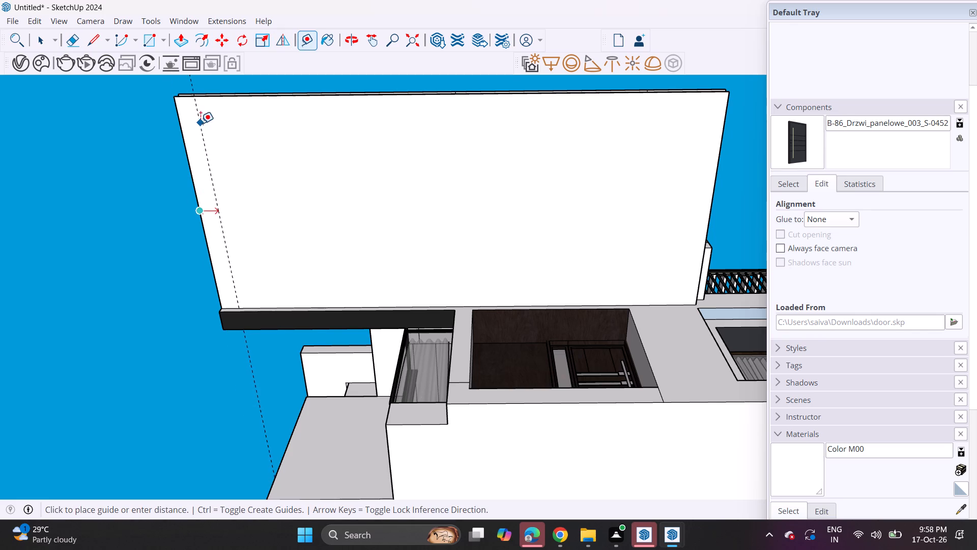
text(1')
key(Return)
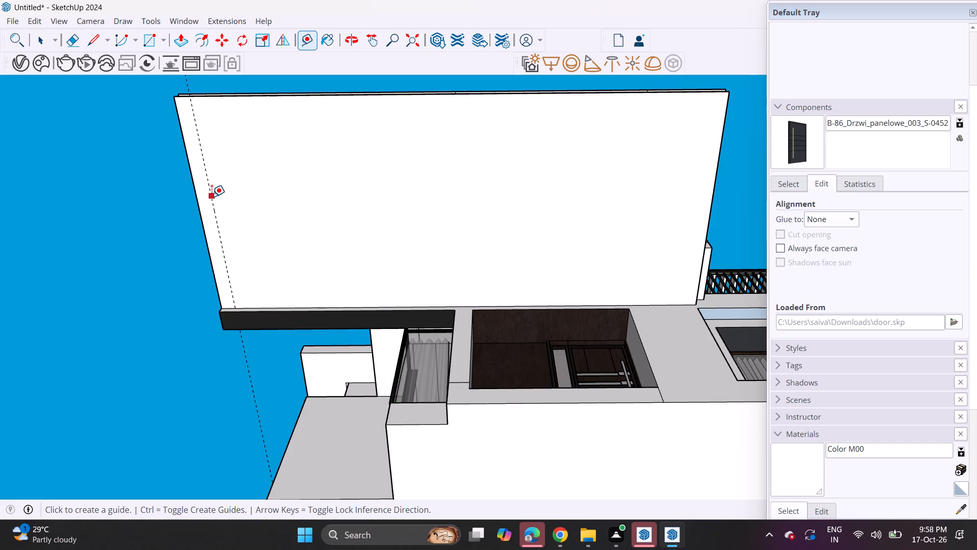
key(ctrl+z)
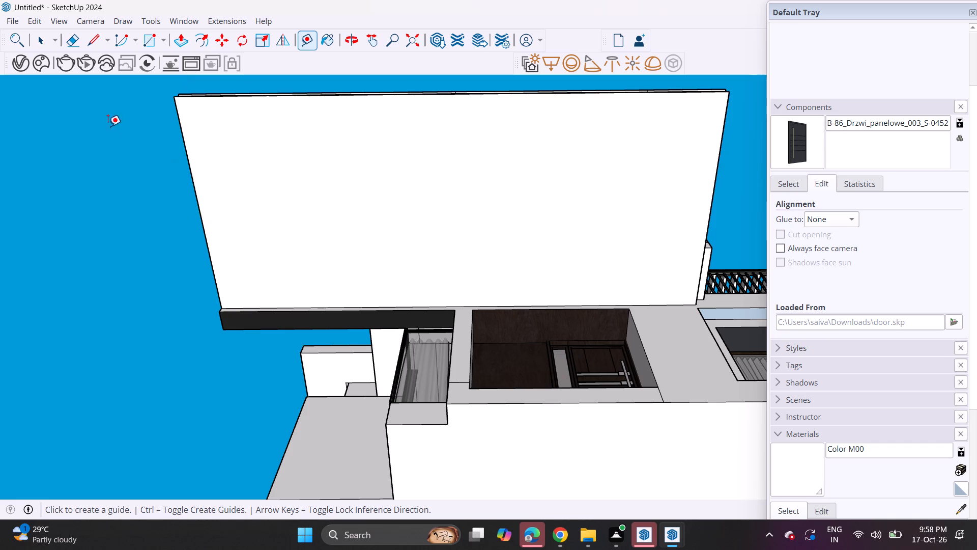
Copy the underside's short edge from the extended end to the opposite end, dividing the span into 6 equal panels.
key(space)
click(200, 219)
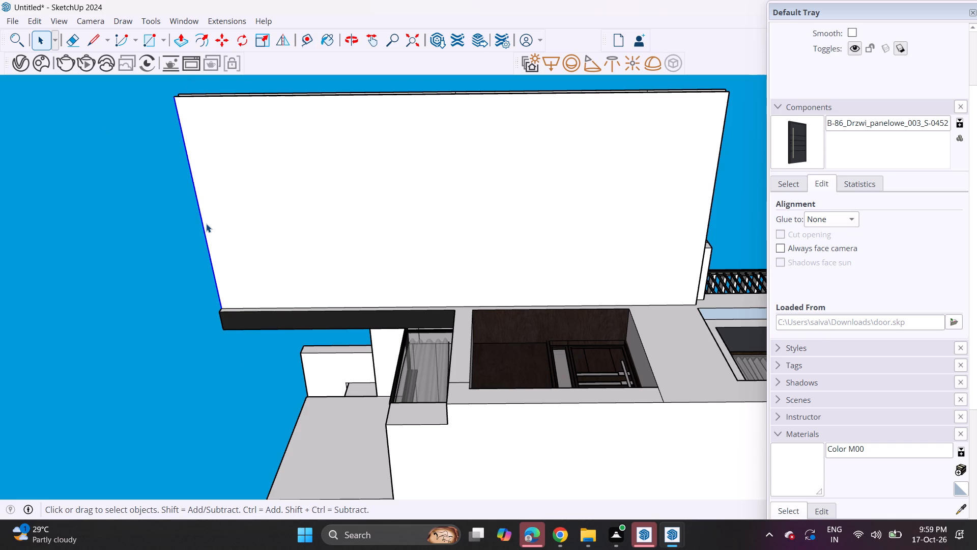
key(m)
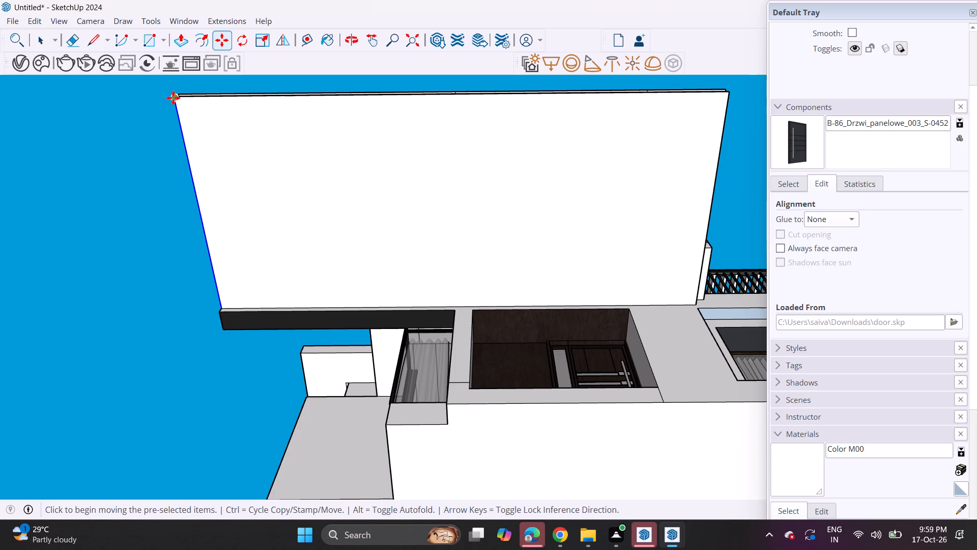
click(173, 97)
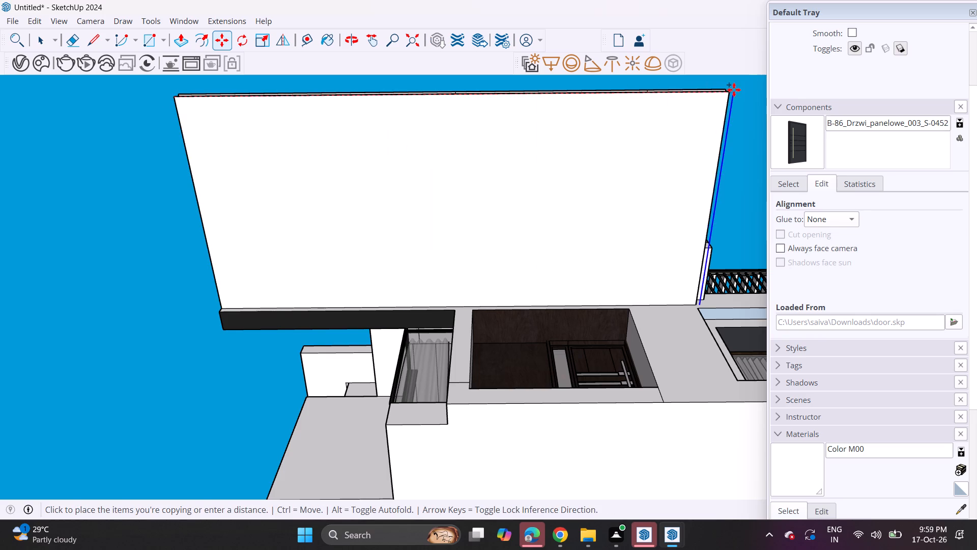
click(725, 92)
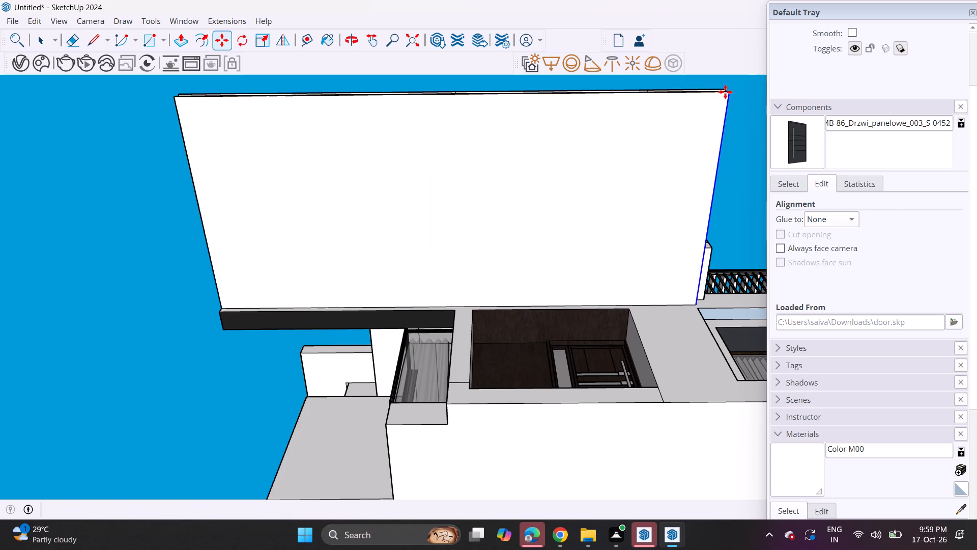
key(slash)
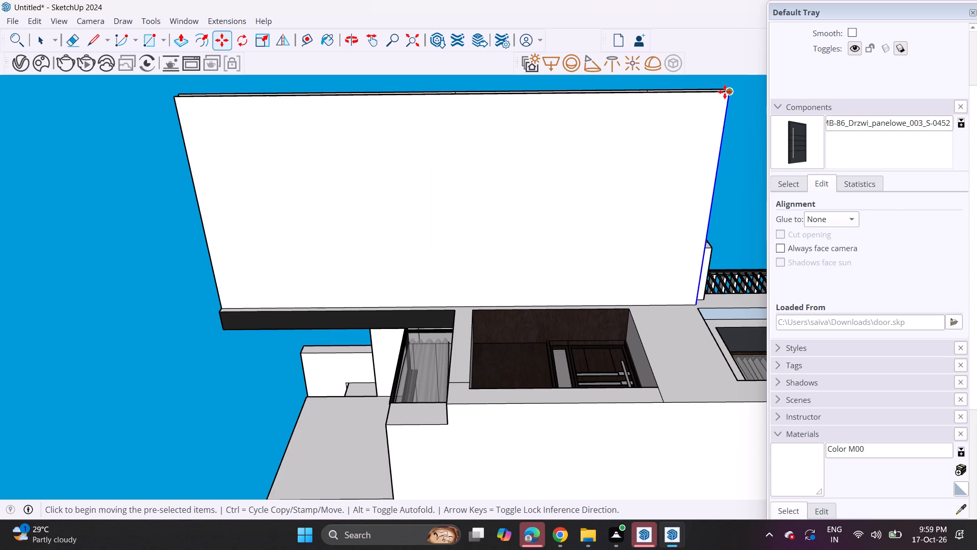
key(6)
key(Return)
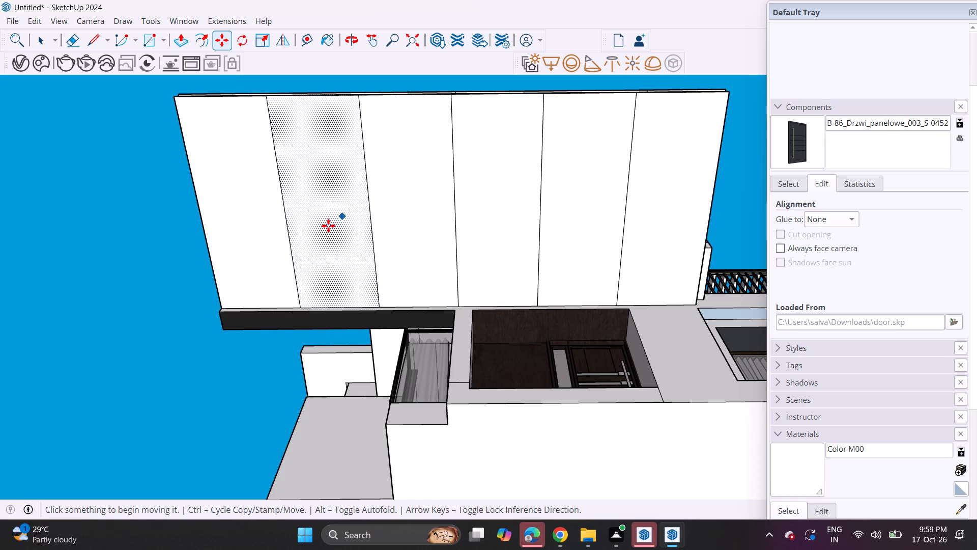
Copy the underside's short edge at the extended end slightly inward to outline a narrow border strip.
scroll(295, 246, up, 1)
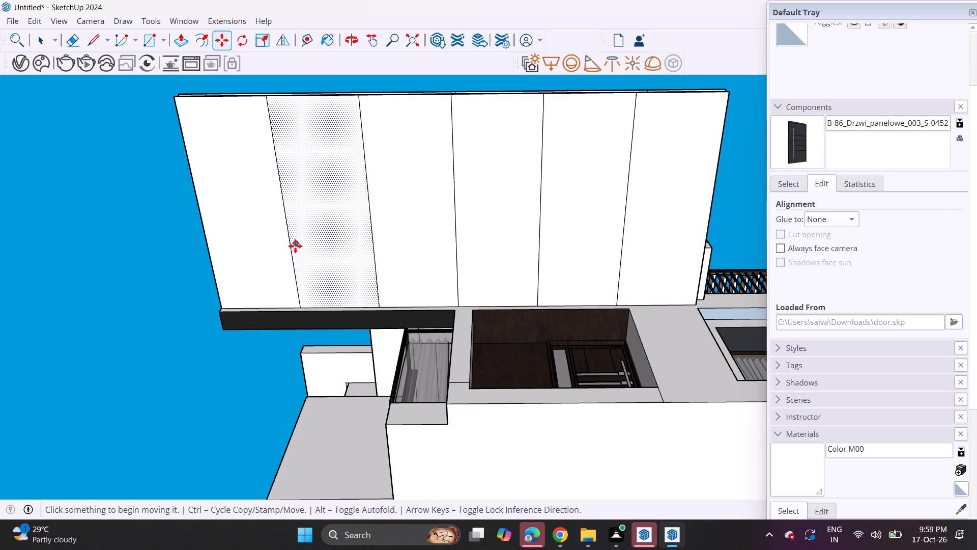
scroll(295, 246, up, 1)
key(space)
click(189, 251)
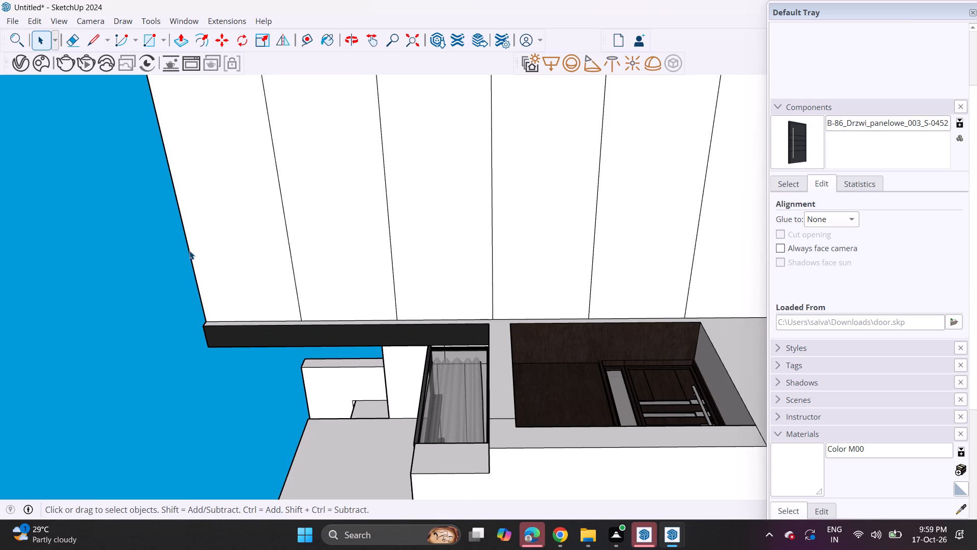
key(m)
click(207, 321)
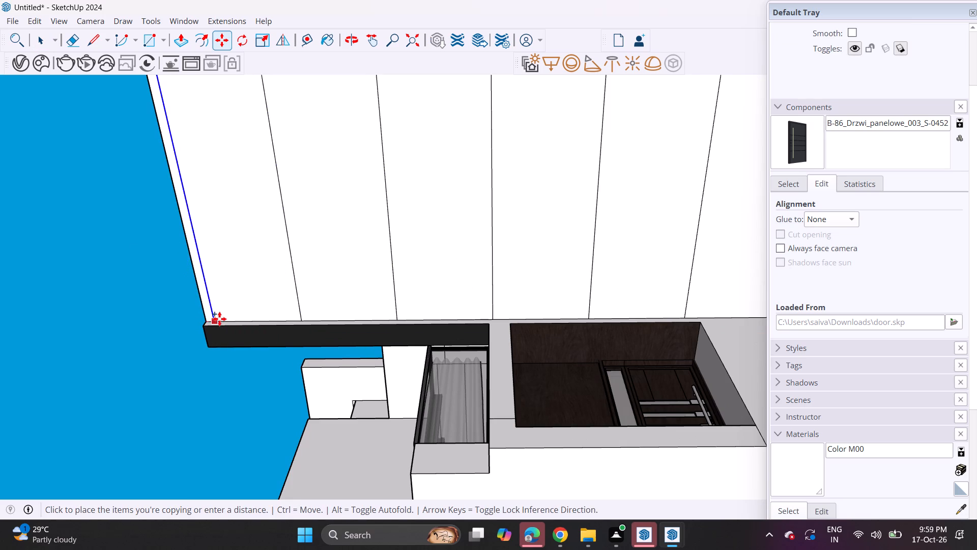
click(222, 319)
key(space)
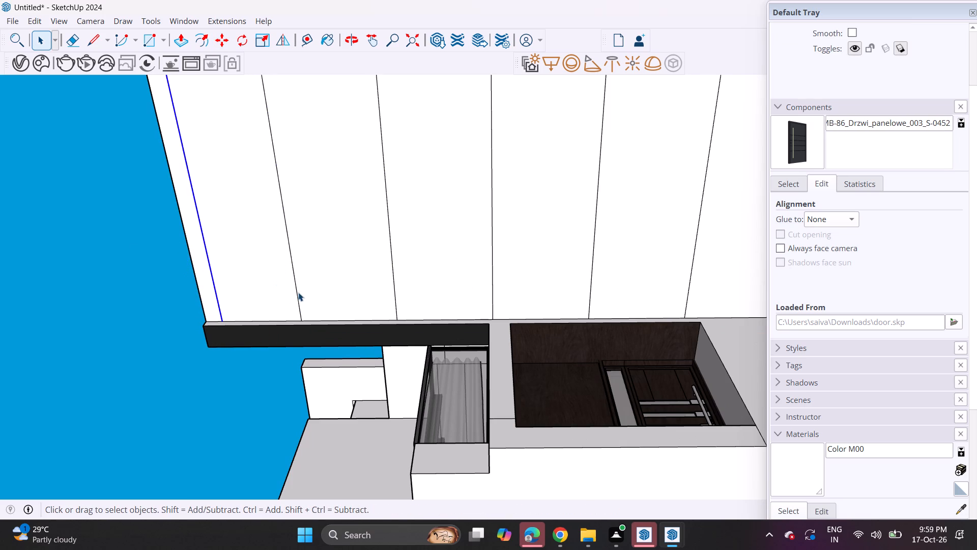
Copy the five dividing lines on the canopy's underside a short distance toward the ground-floor window end, forming narrow strips.
click(298, 292)
scroll(298, 292, down, 3)
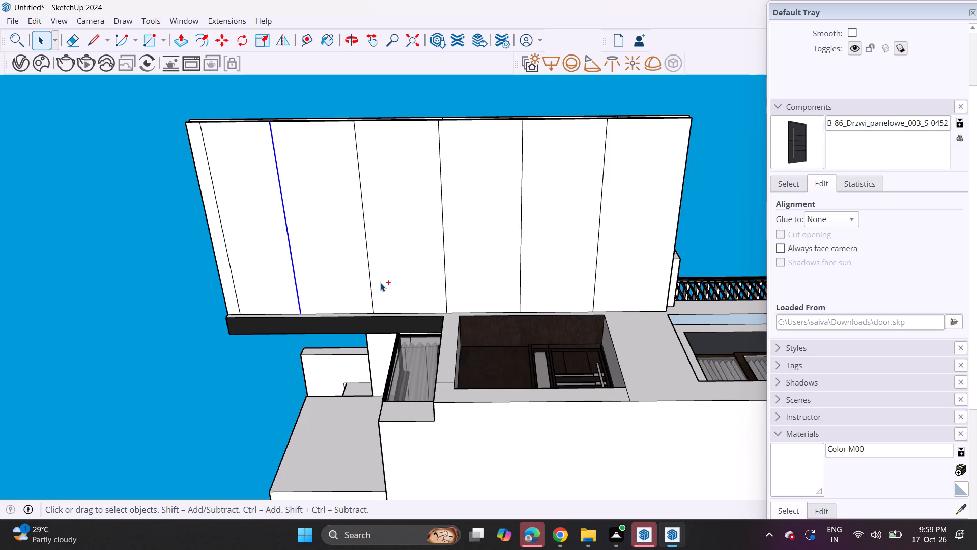
ctrl+click(373, 285)
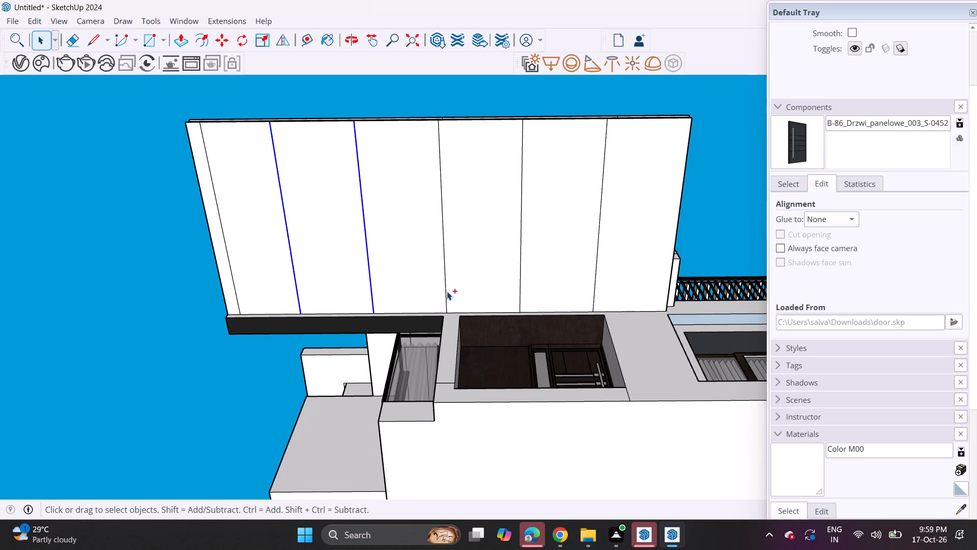
ctrl+click(447, 291)
ctrl+click(520, 293)
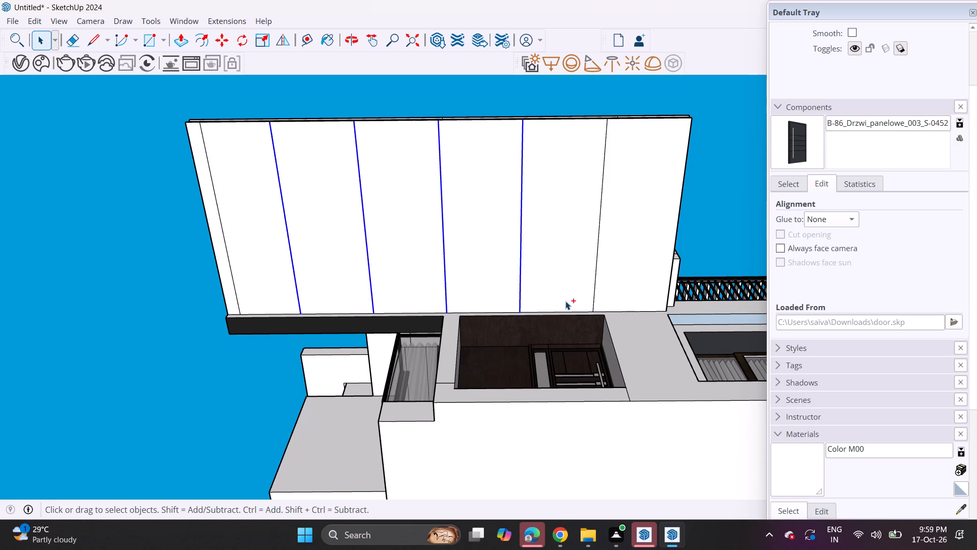
ctrl+click(595, 291)
scroll(561, 293, up, 1)
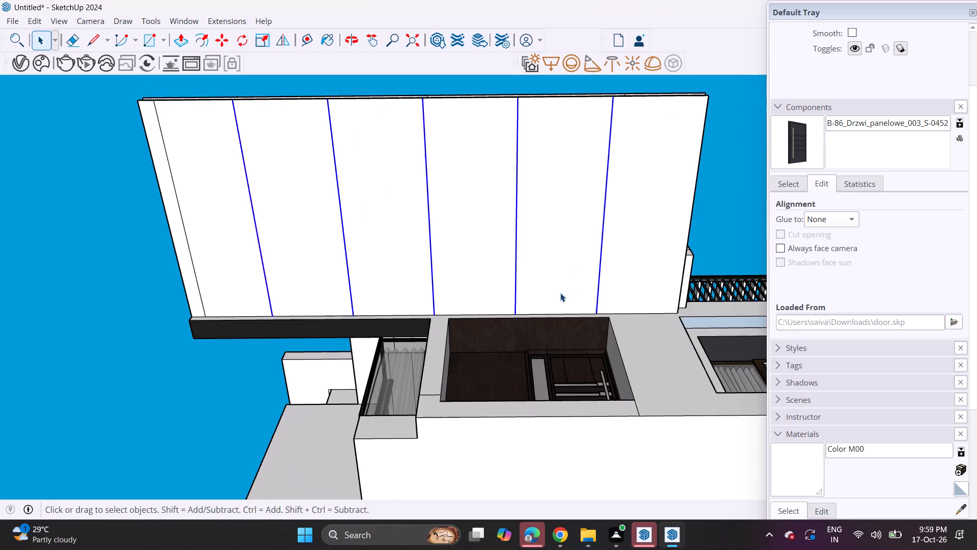
scroll(560, 293, up, 2)
scroll(313, 294, up, 4)
scroll(241, 319, up, 3)
key(m)
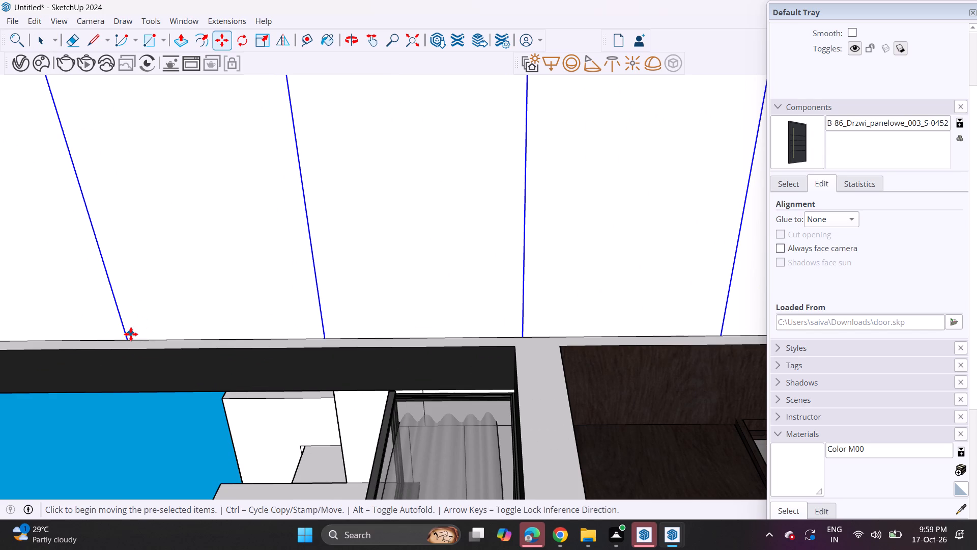
click(126, 343)
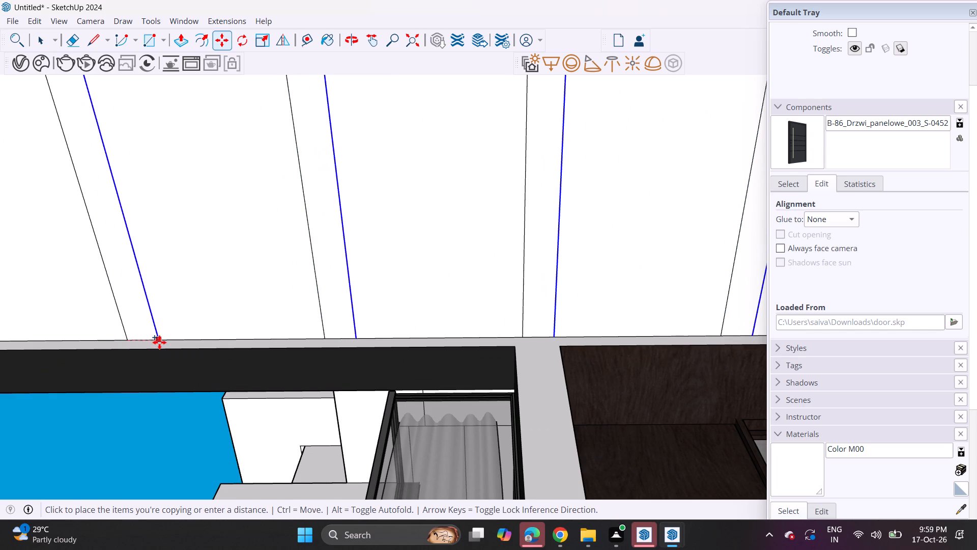
click(159, 342)
scroll(175, 281, down, 12)
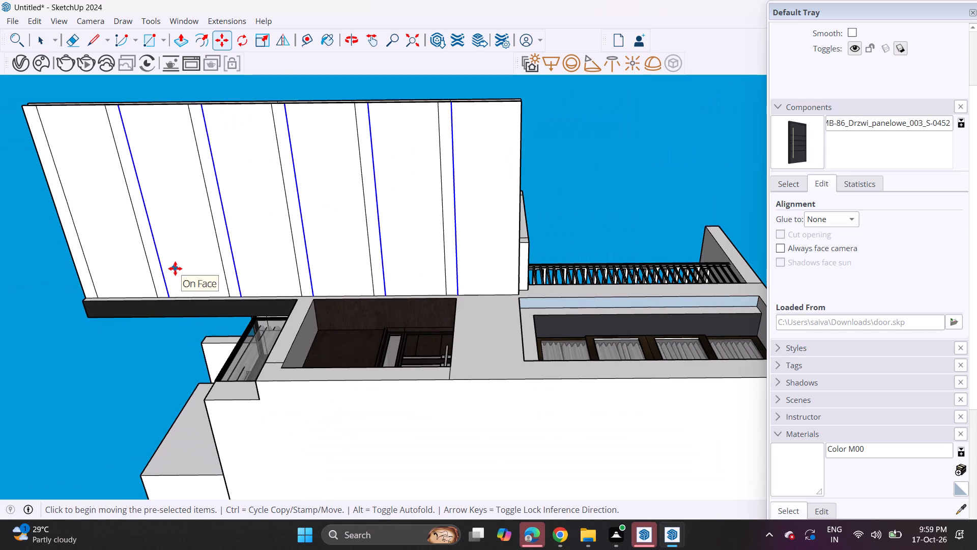
Copy the canopy underside's short edge at the ground-floor window end slightly inward to outline a narrow border strip.
middle_drag(230, 255, 392, 279)
scroll(671, 239, up, 10)
key(space)
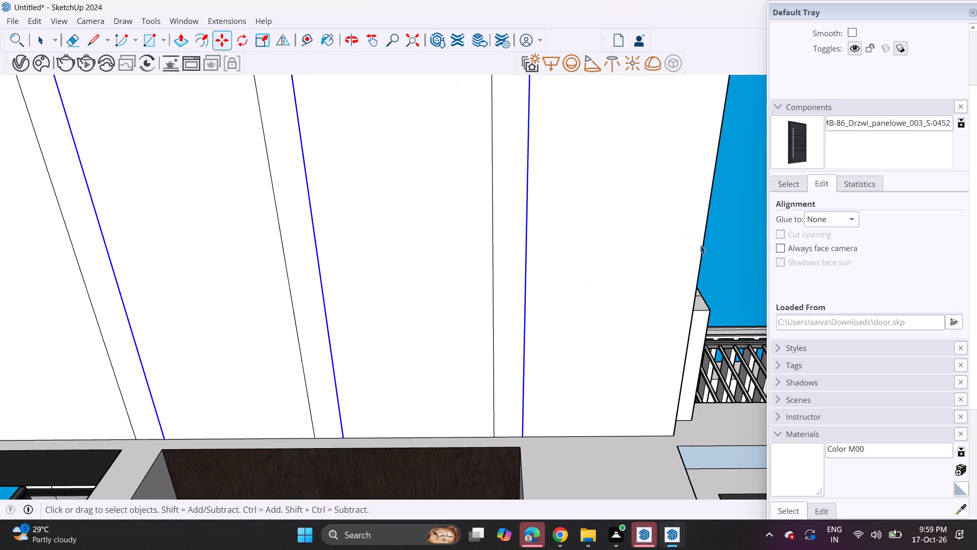
click(702, 244)
scroll(702, 263, up, 3)
click(702, 263)
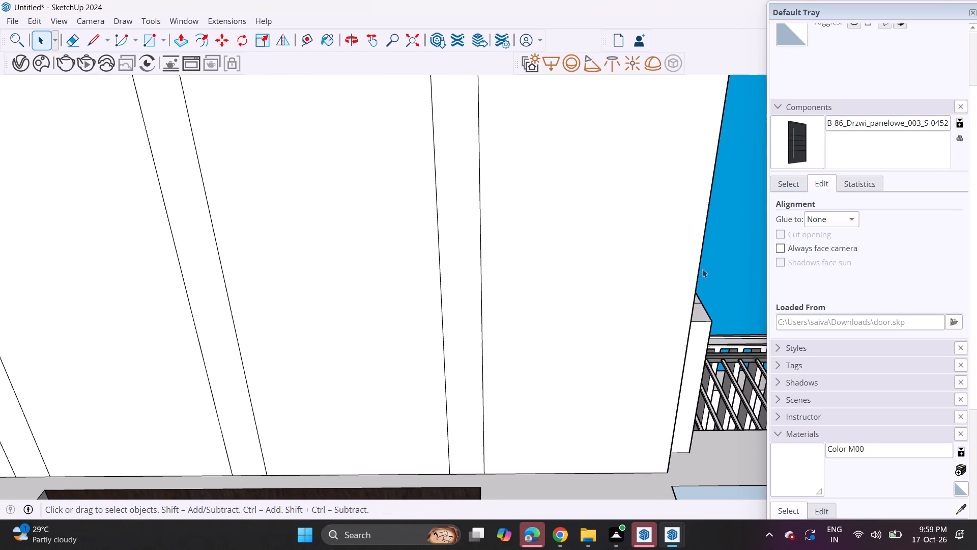
click(698, 280)
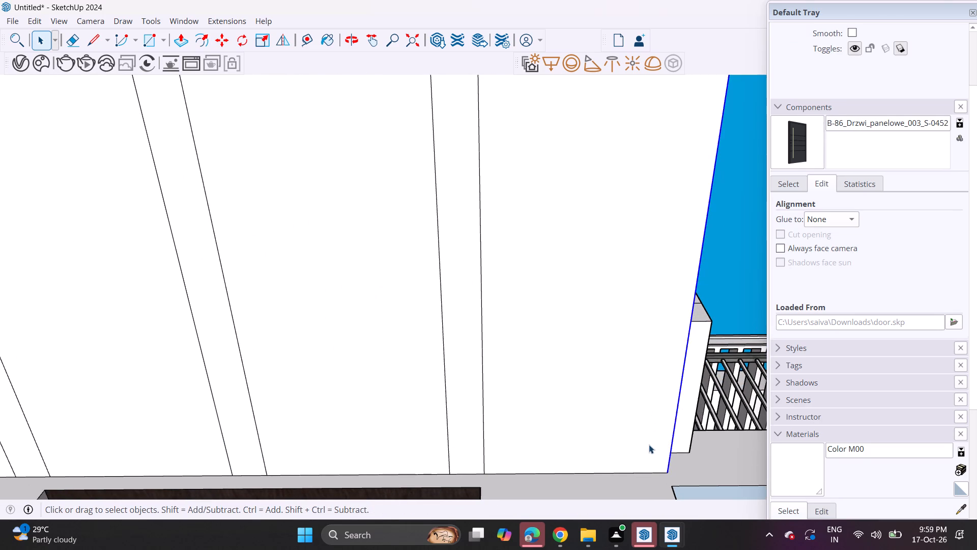
key(m)
click(669, 470)
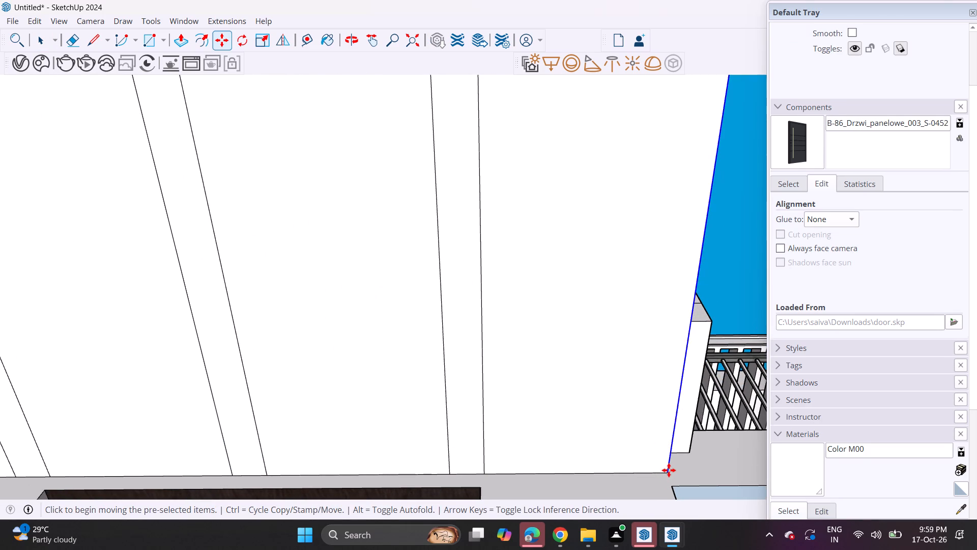
click(641, 468)
scroll(486, 337, down, 13)
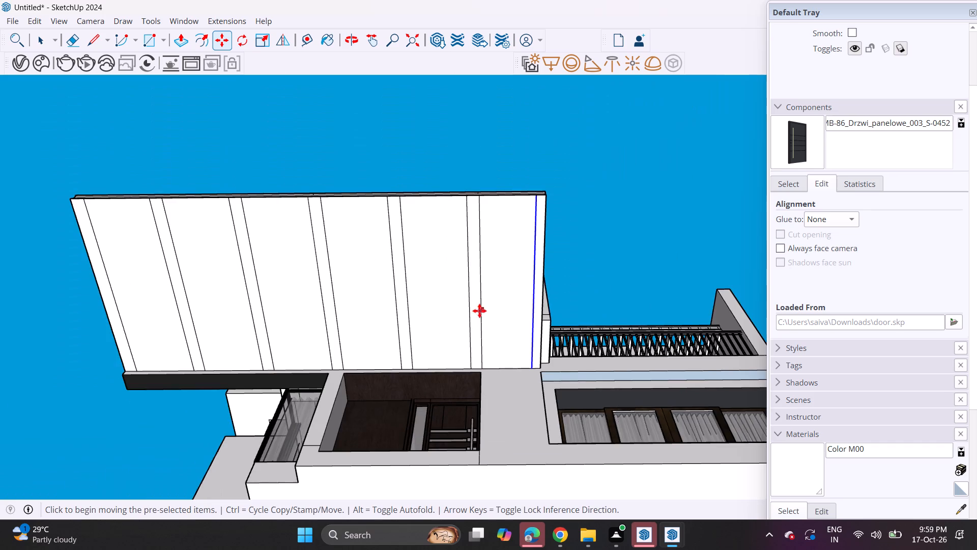
Place guide lines 1' in from both long edges of the canopy's underside.
shift+middle_drag(389, 287, 513, 299)
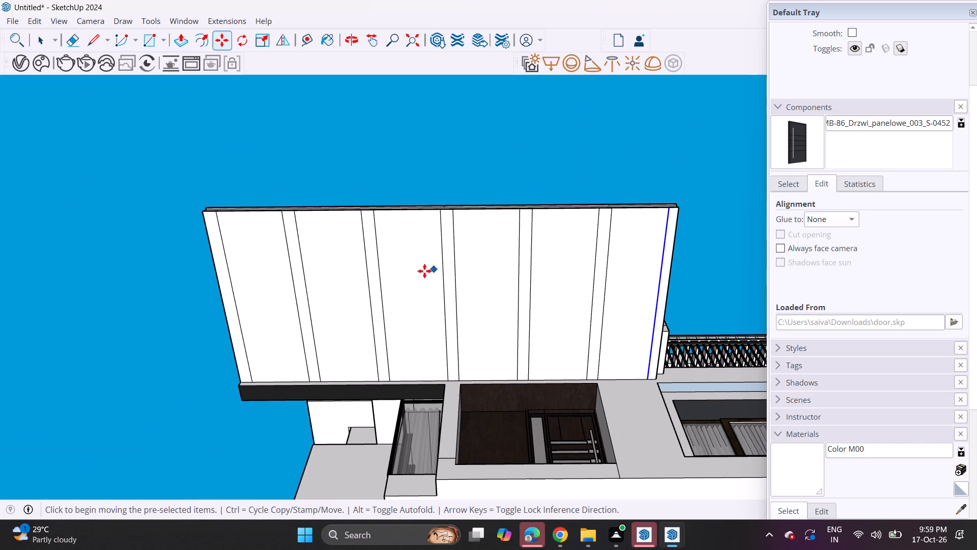
middle_drag(424, 270, 424, 229)
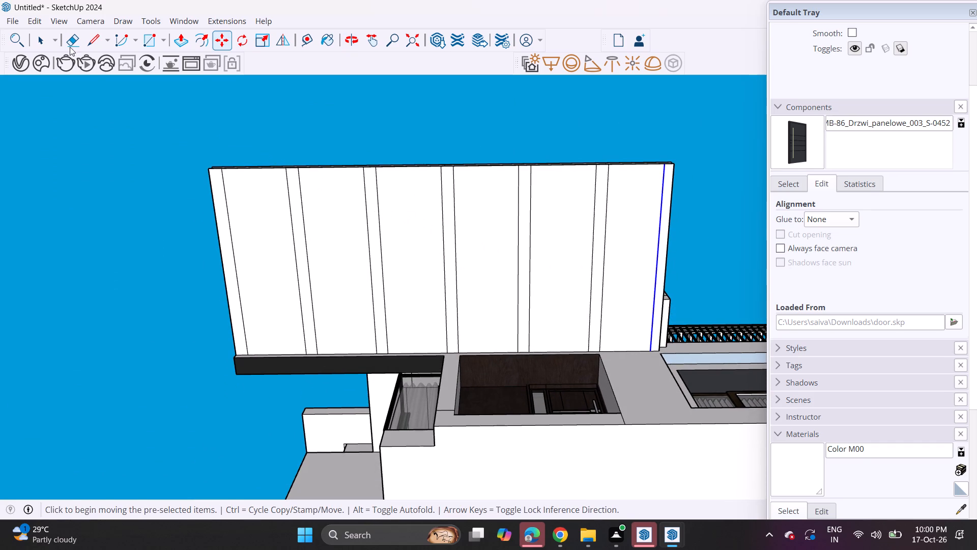
click(301, 34)
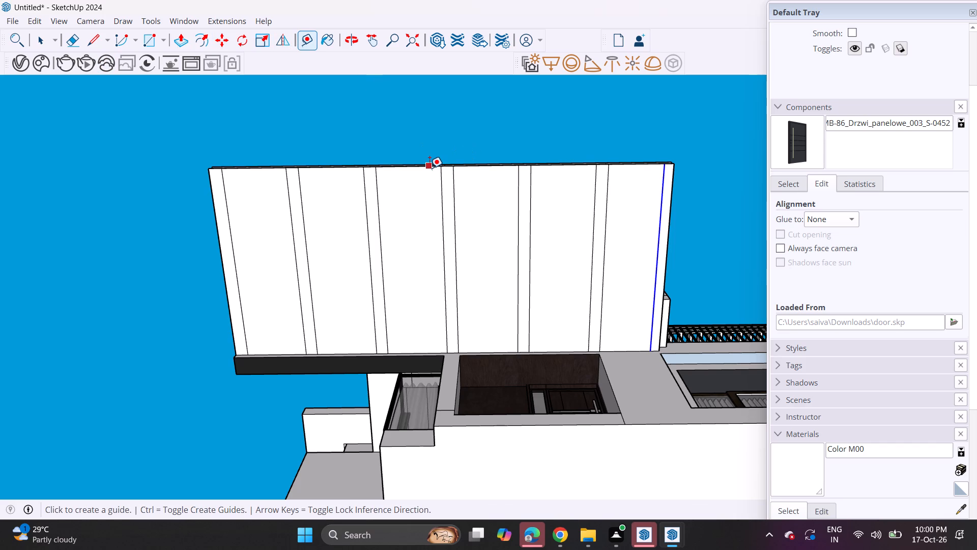
click(429, 167)
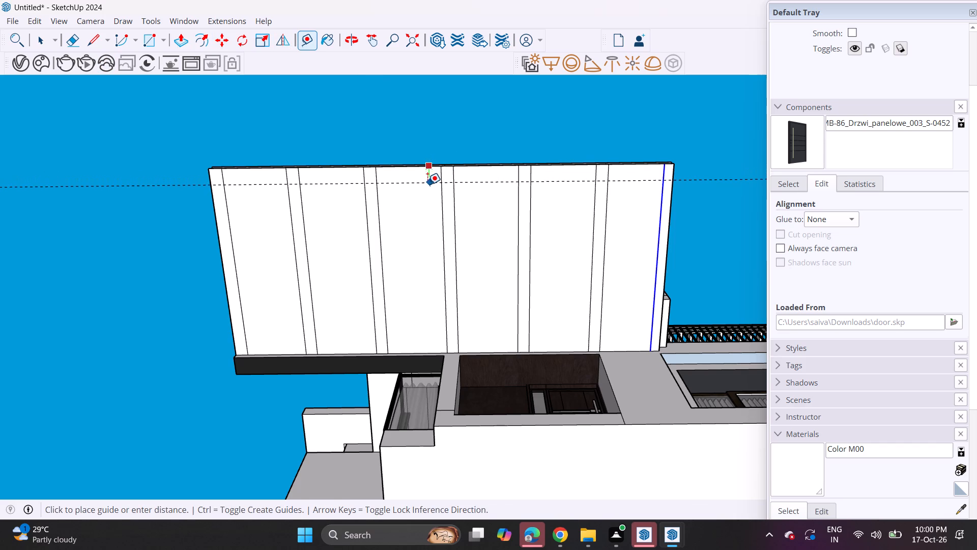
text(1')
key(Return)
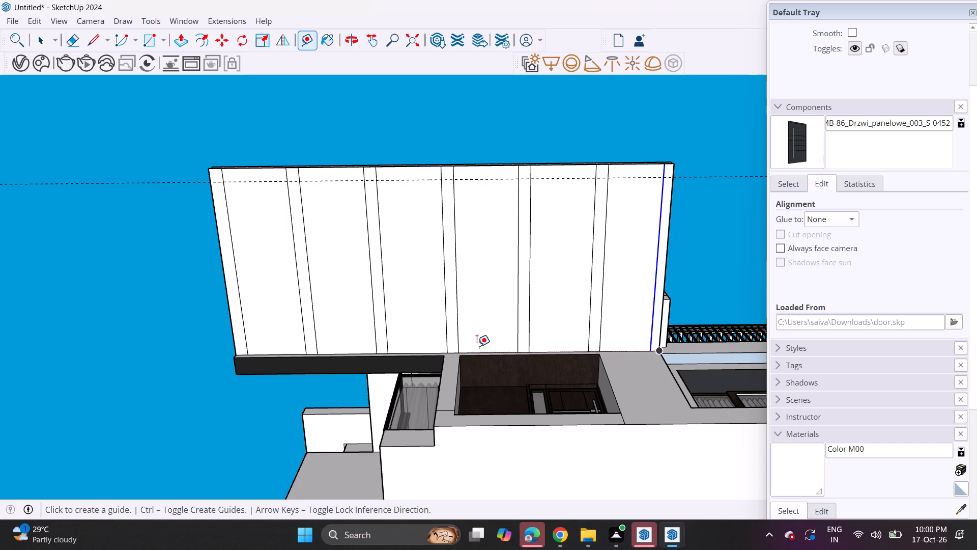
scroll(470, 345, up, 8)
click(469, 360)
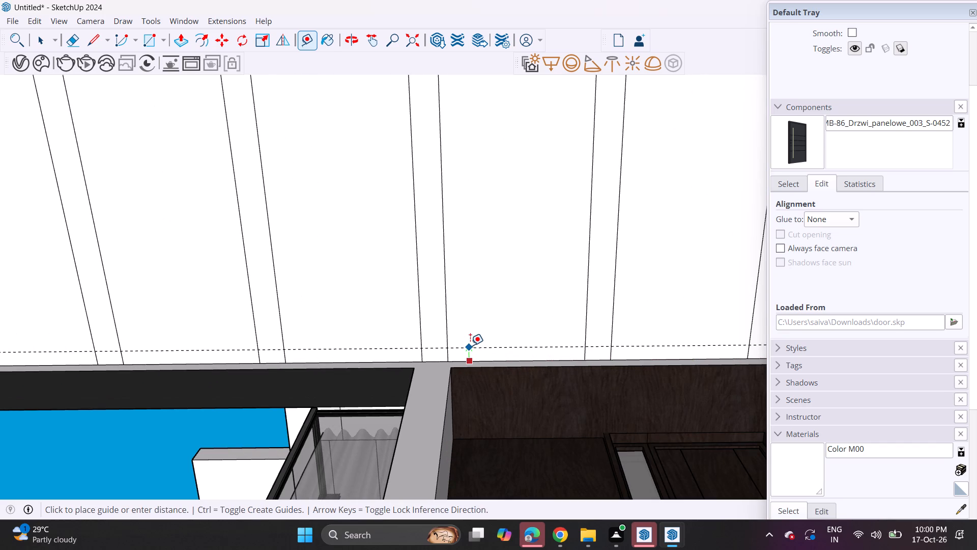
text(1')
key(Return)
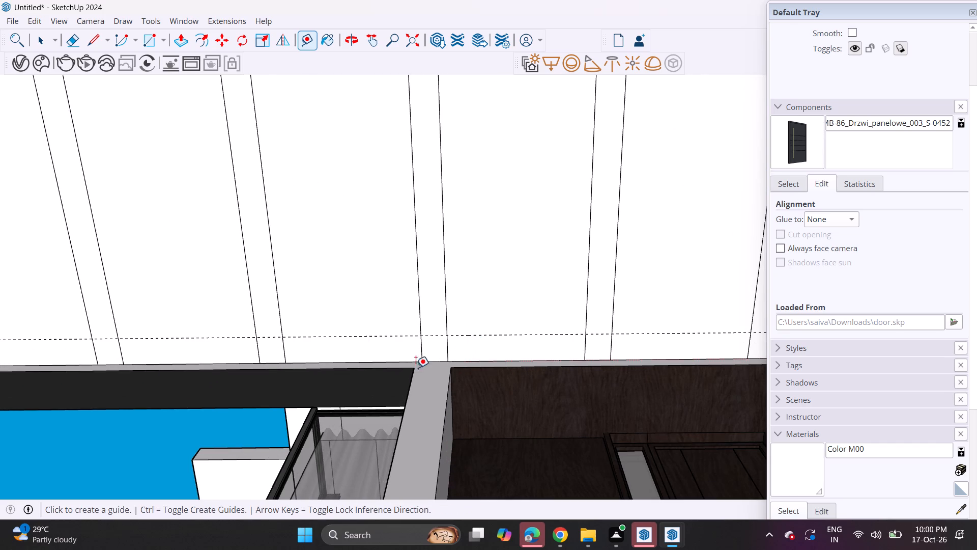
Draw two lines along the guides across the full length of the canopy's underside, outlining border strips on both long sides.
scroll(451, 331, down, 8)
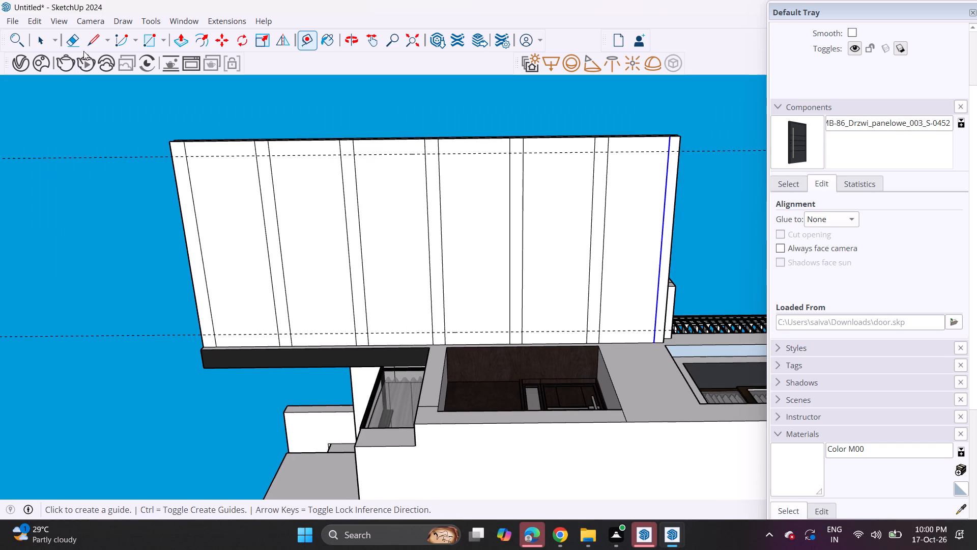
click(84, 44)
click(170, 154)
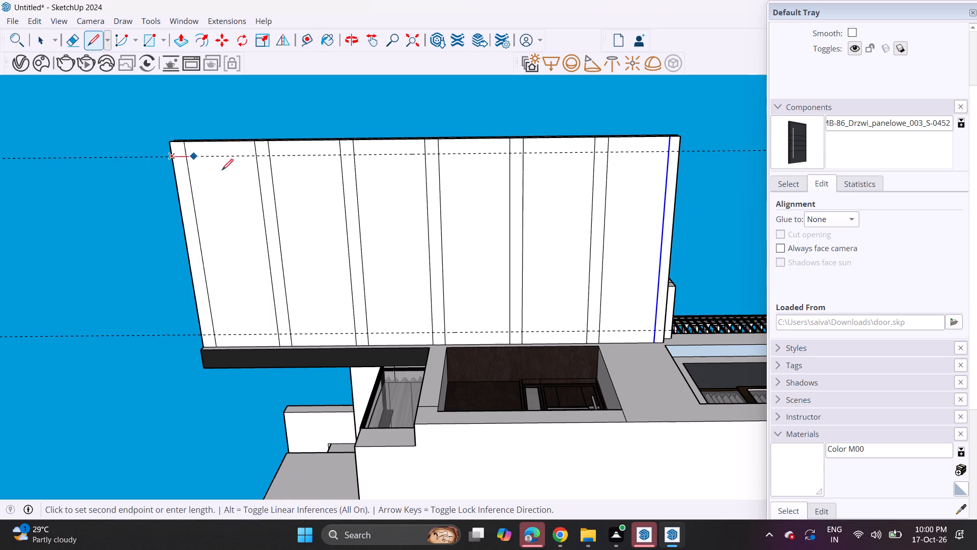
click(685, 149)
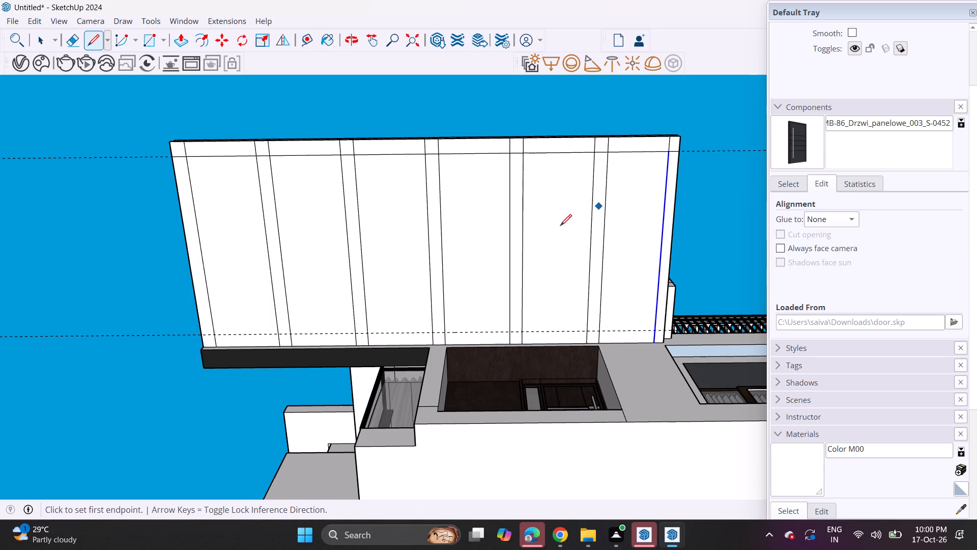
click(204, 335)
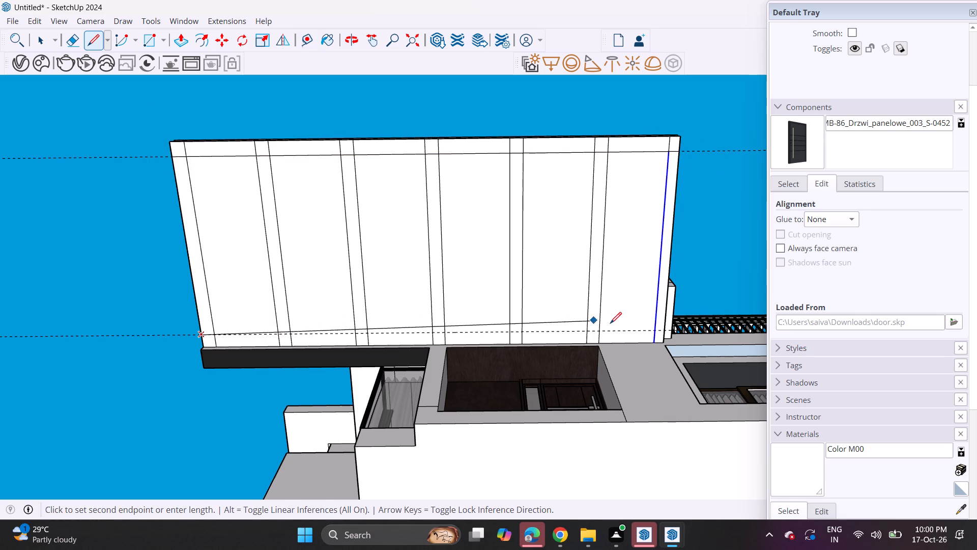
click(661, 333)
key(space)
click(429, 93)
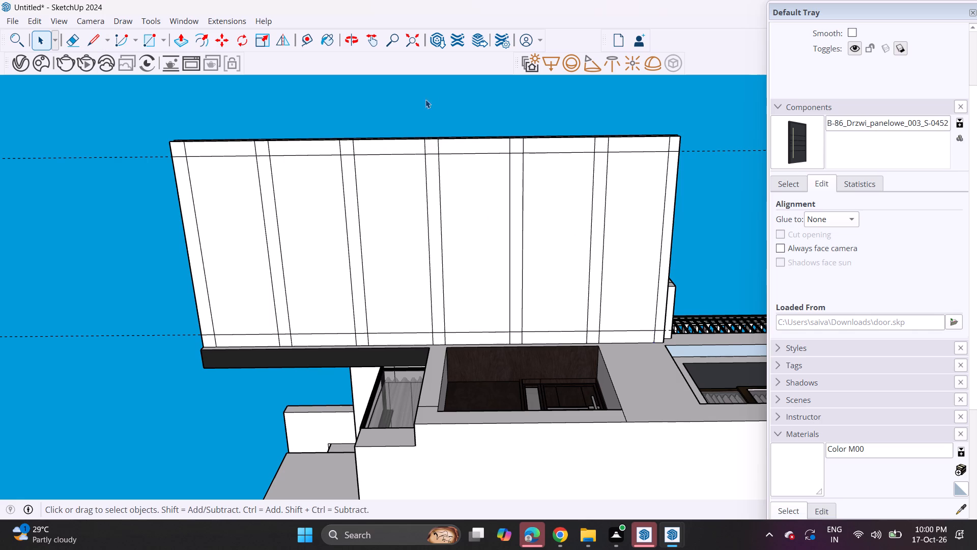
Copy the long border line across the canopy's underside onto the opposite border line, dividing the span between them into 4 equal rows.
click(396, 156)
click(301, 156)
click(241, 156)
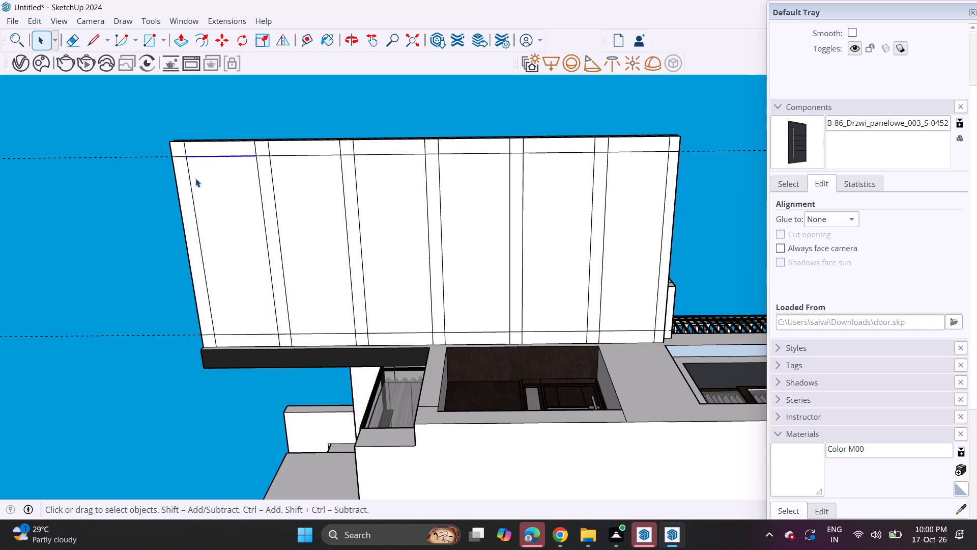
ctrl+click(278, 154)
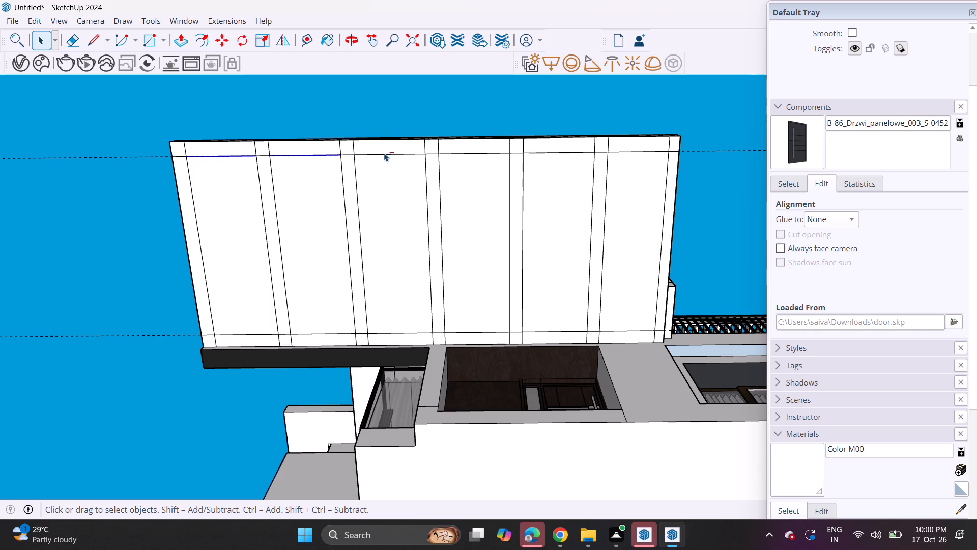
ctrl+shift+click(386, 154)
ctrl+shift+click(344, 155)
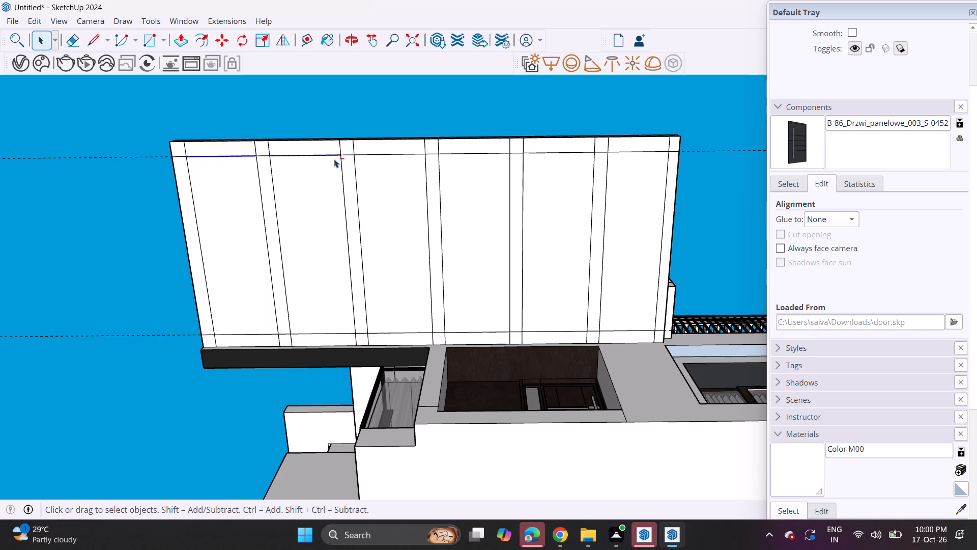
ctrl+shift+click(348, 154)
ctrl+click(344, 152)
ctrl+click(345, 154)
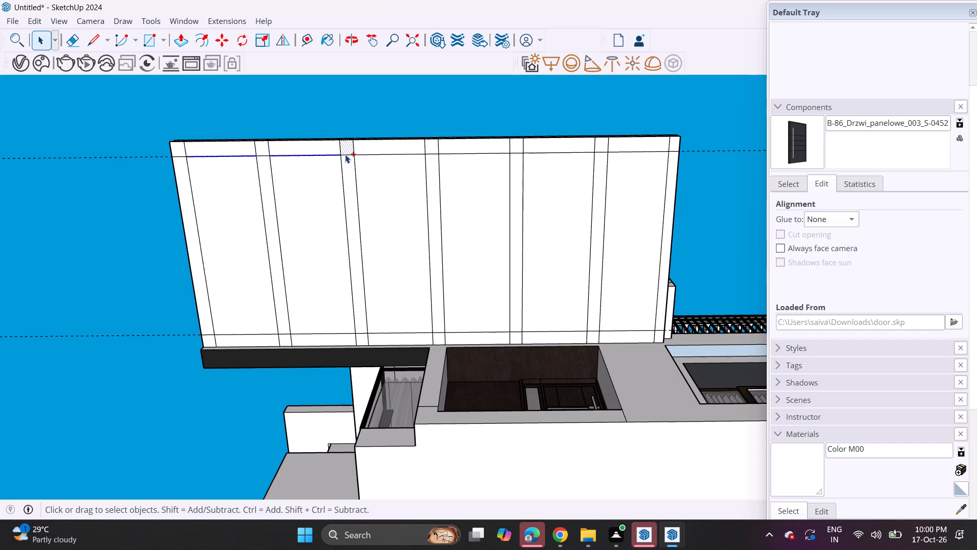
ctrl+shift+click(348, 147)
ctrl+click(263, 156)
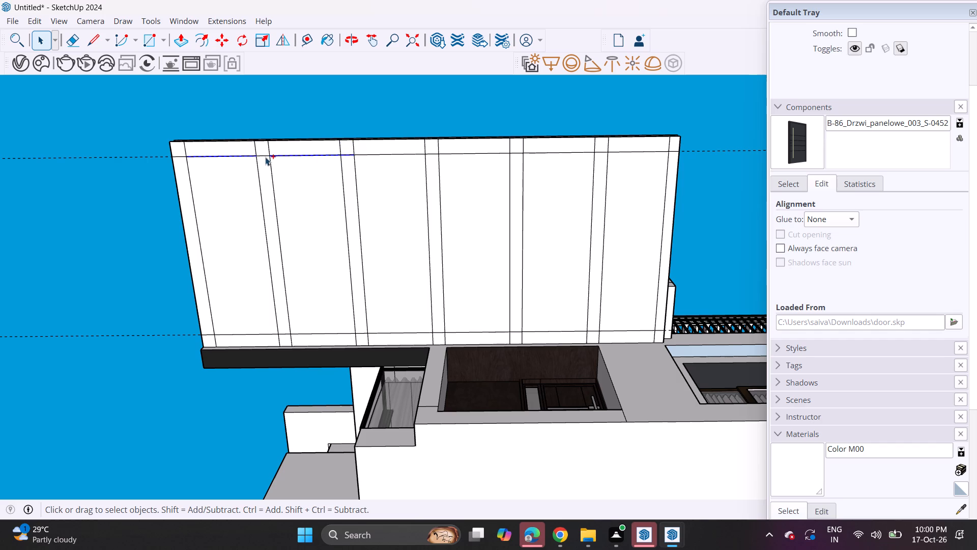
ctrl+click(415, 155)
ctrl+click(433, 155)
ctrl+click(454, 154)
ctrl+click(535, 150)
ctrl+click(537, 156)
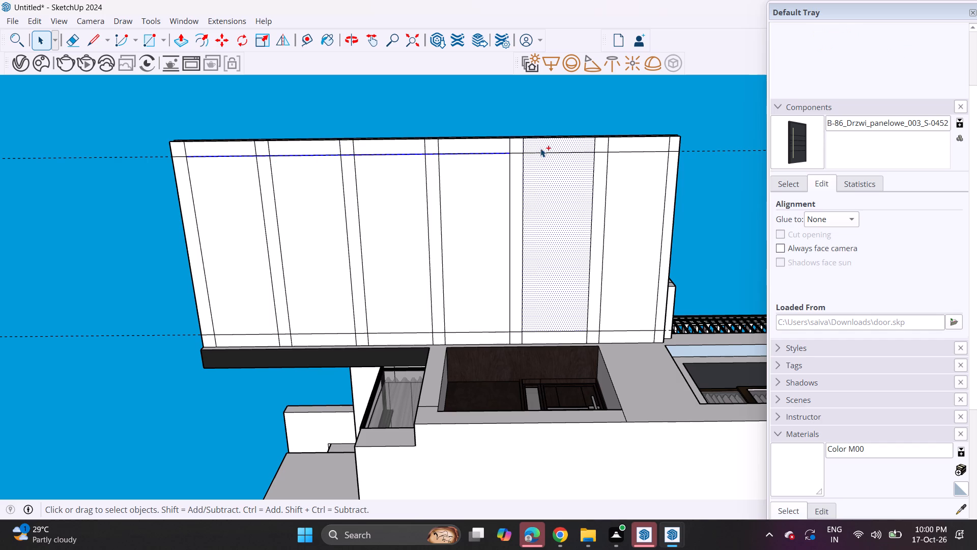
ctrl+click(540, 149)
ctrl+shift+click(536, 157)
ctrl+shift+click(536, 140)
ctrl+middle_click(537, 150)
ctrl+scroll(537, 150, up, 1)
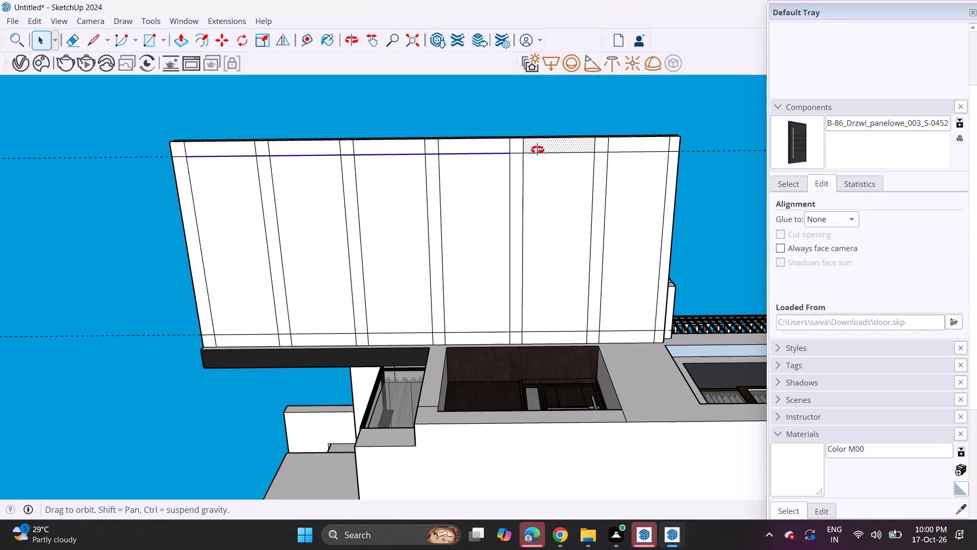
ctrl+scroll(537, 150, up, 7)
ctrl+shift+click(531, 145)
ctrl+click(527, 160)
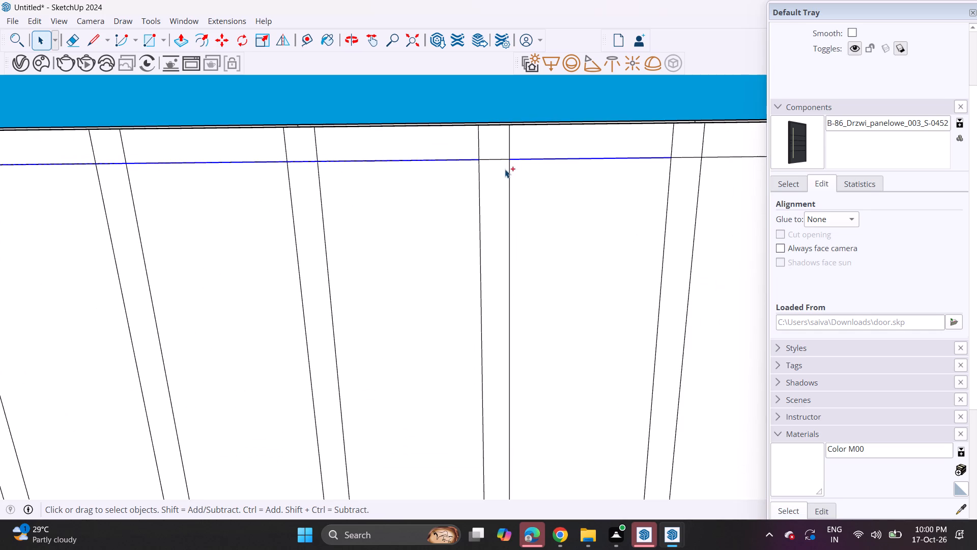
ctrl+click(499, 160)
ctrl+scroll(498, 158, down, 4)
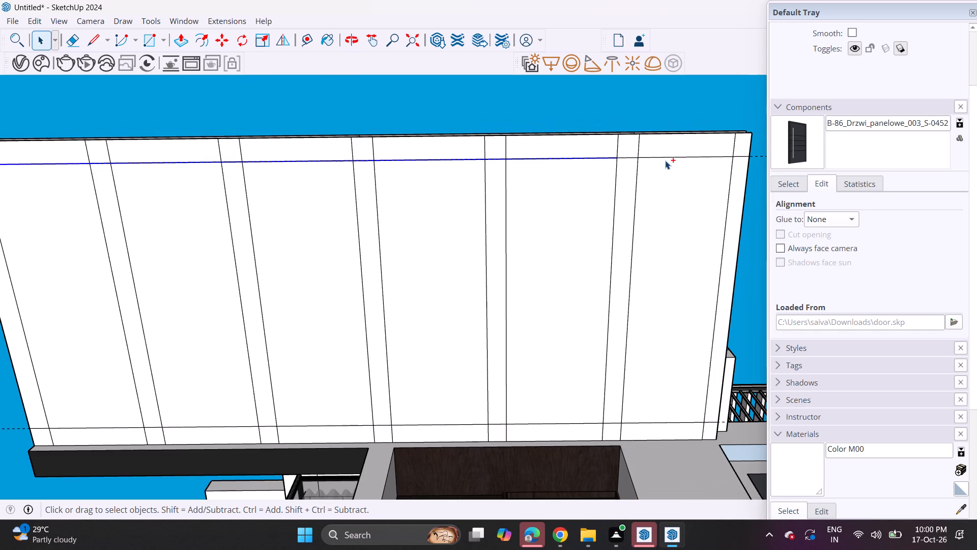
ctrl+click(668, 155)
ctrl+click(668, 158)
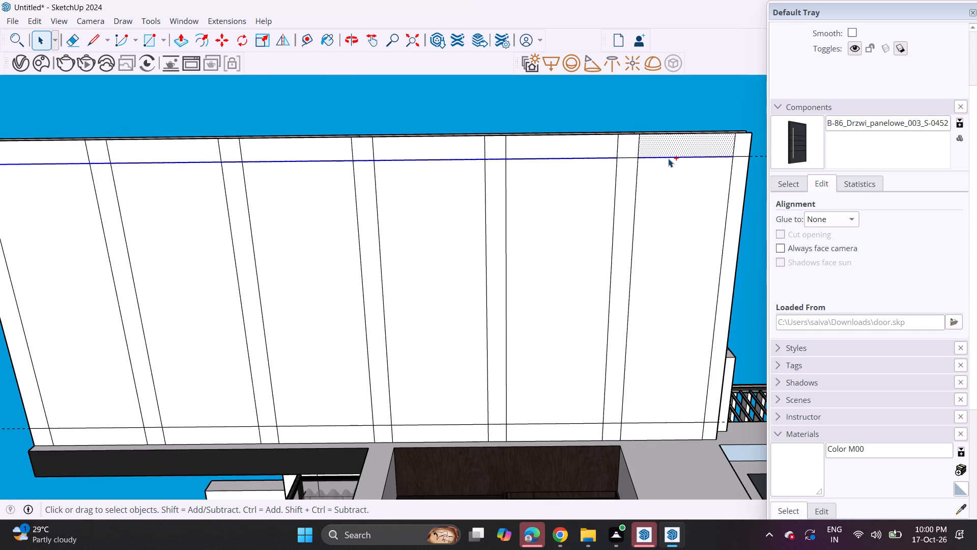
ctrl+shift+click(669, 154)
ctrl+click(633, 157)
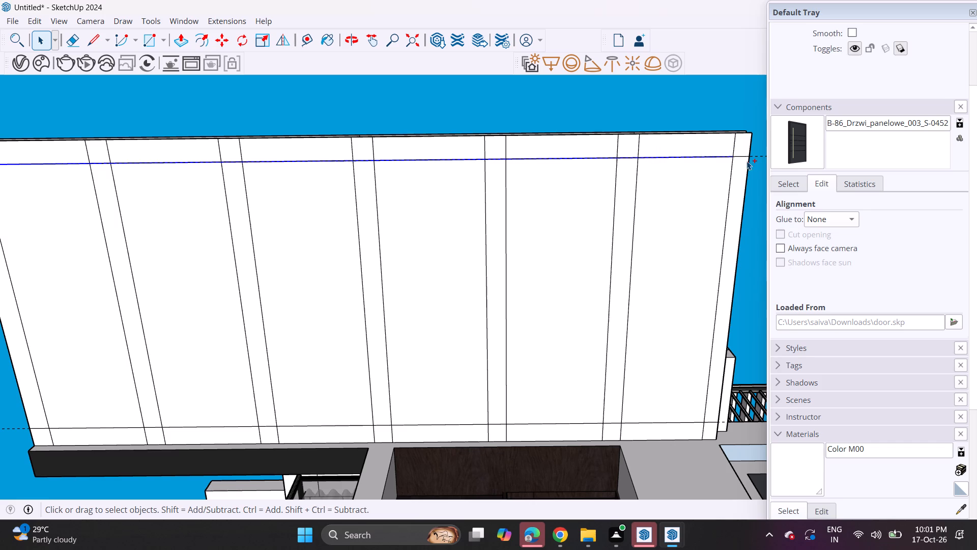
ctrl+click(735, 158)
ctrl+scroll(373, 203, down, 4)
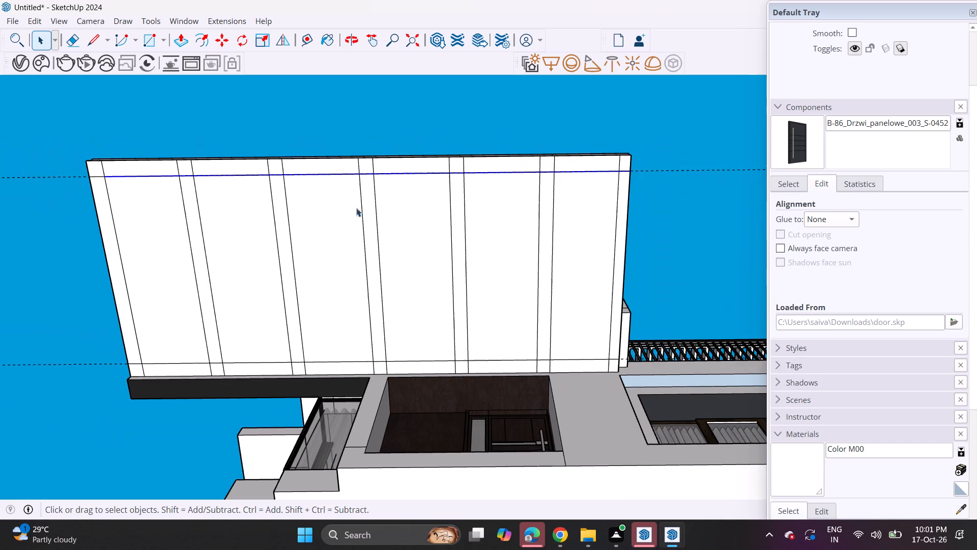
scroll(109, 179, up, 4)
ctrl+scroll(107, 174, up, 9)
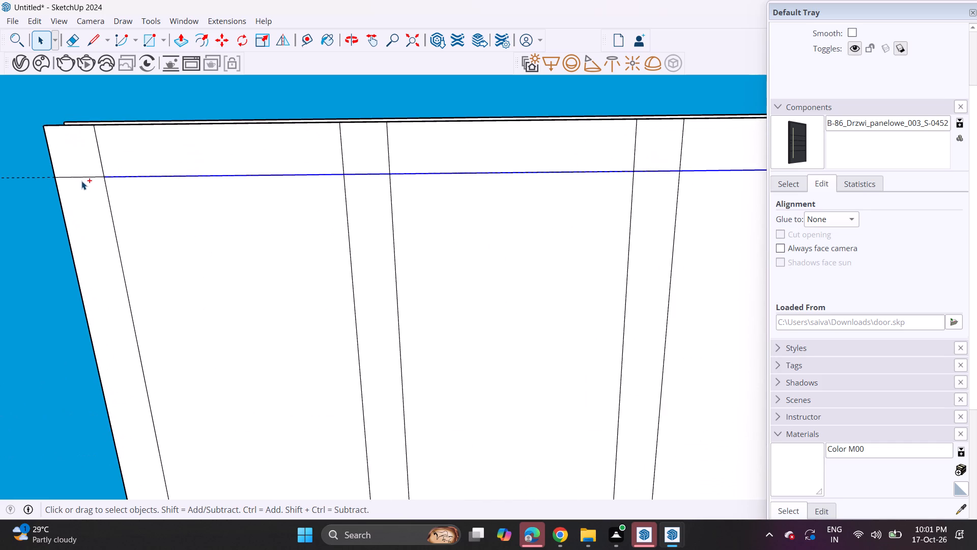
ctrl+click(79, 180)
ctrl+click(84, 177)
scroll(84, 177, down, 2)
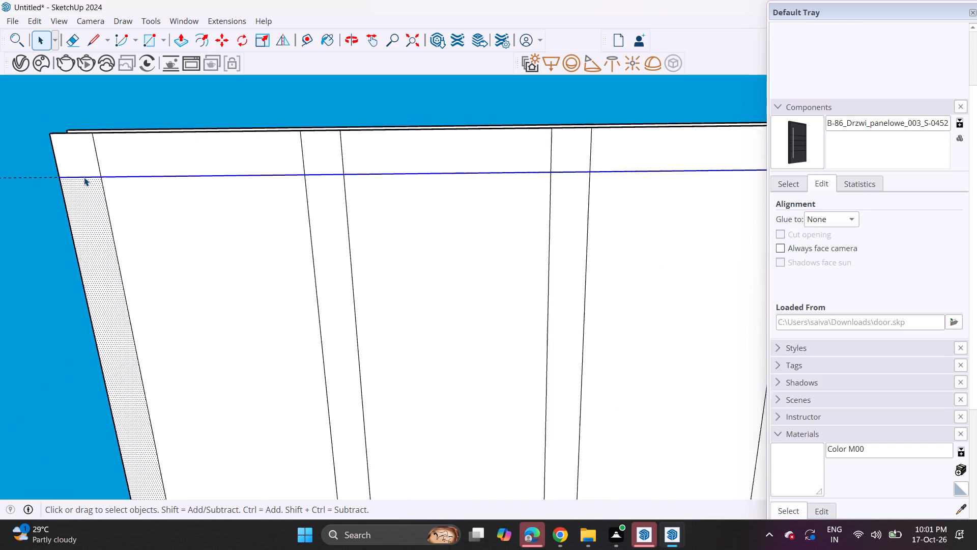
scroll(84, 177, down, 15)
middle_drag(157, 212, 270, 225)
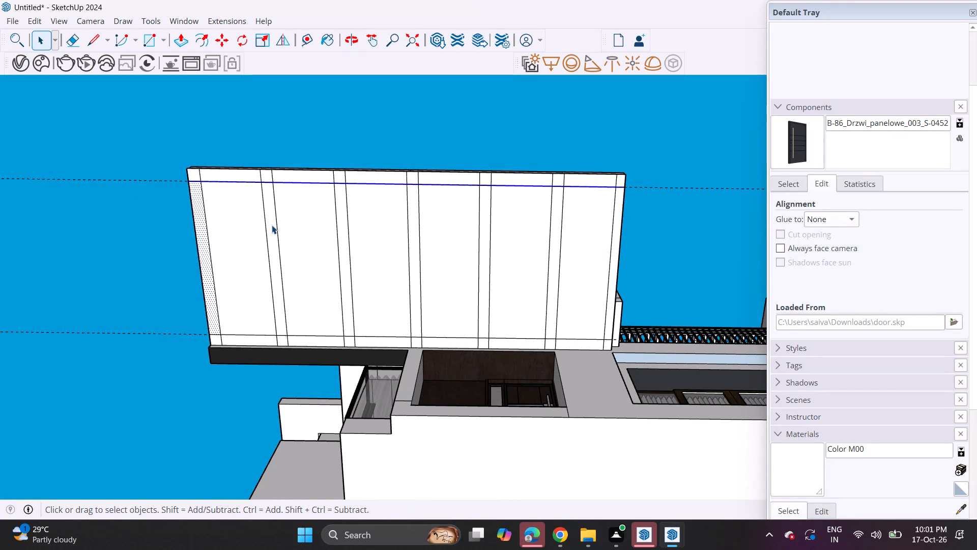
scroll(660, 199, up, 4)
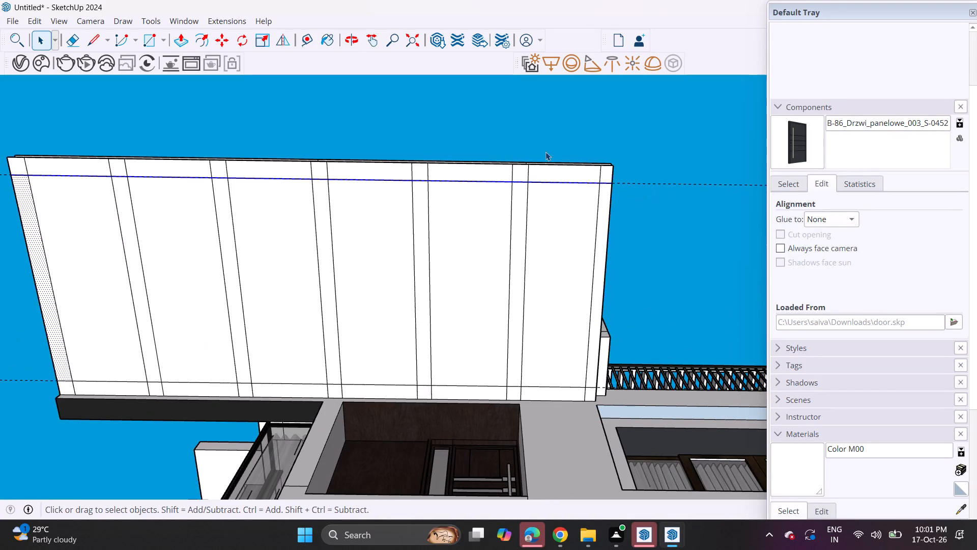
click(221, 44)
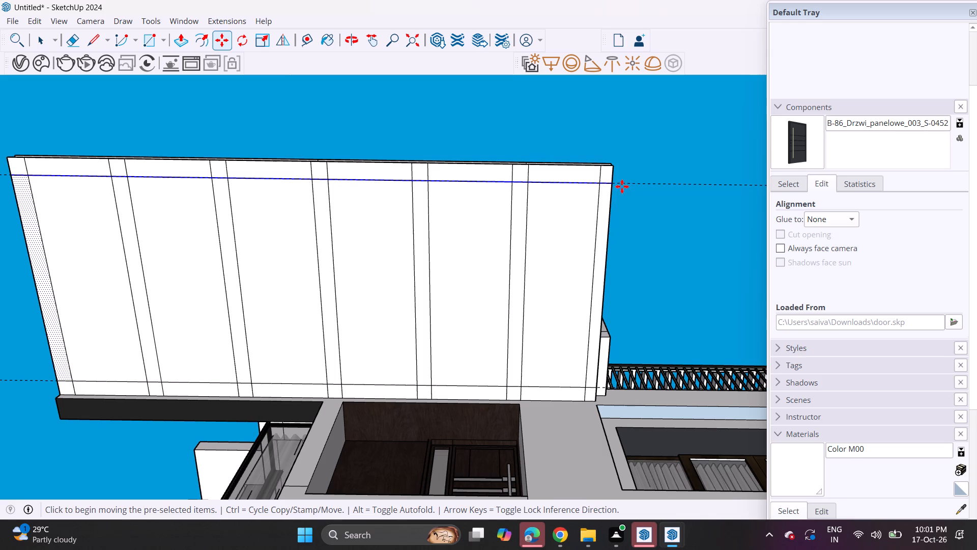
click(612, 183)
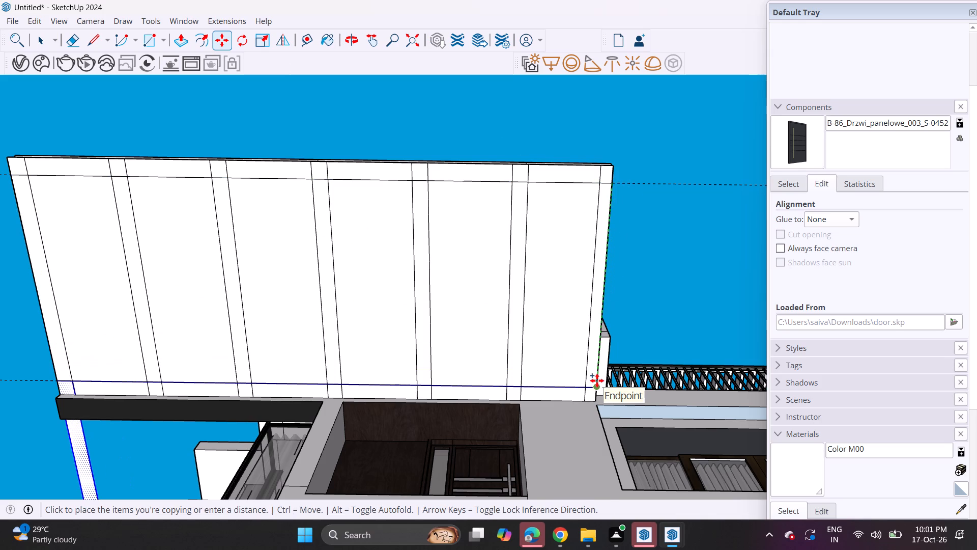
click(597, 380)
text(/4)
key(Return)
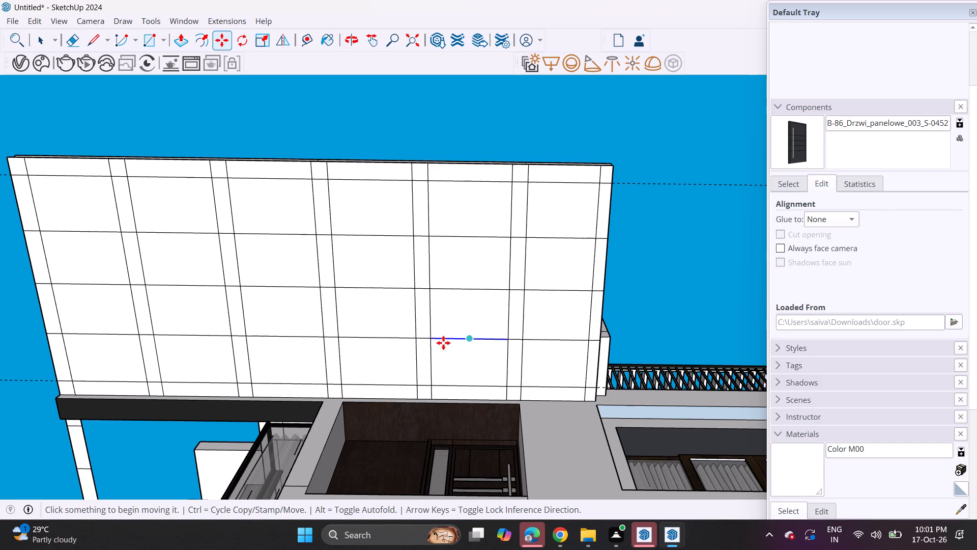
key(space)
Erase the stray narrow strip of faces and edges extending beyond the canopy's dark fascia at the end away from the balcony railing.
scroll(285, 353, down, 3)
shift+middle_drag(285, 353, 487, 275)
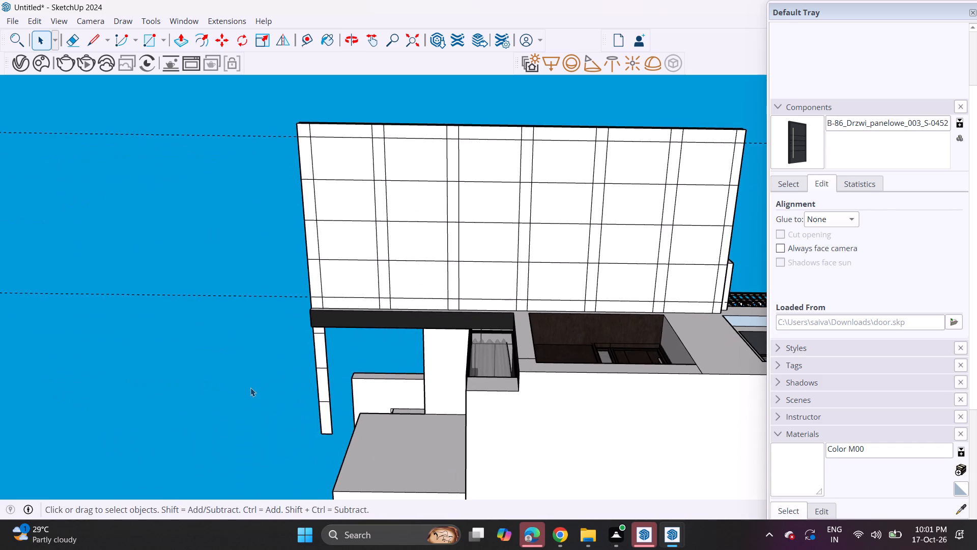
middle_drag(291, 372, 346, 306)
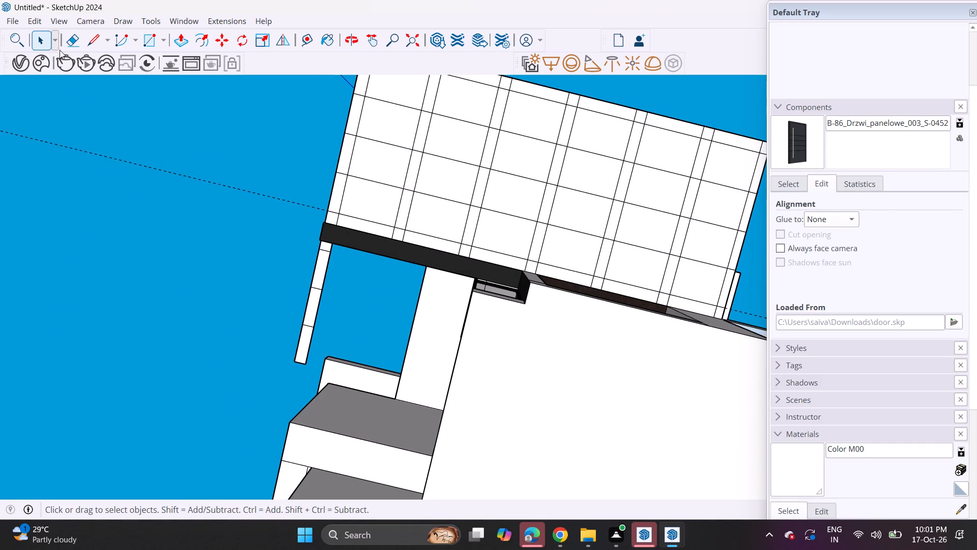
click(82, 35)
drag(312, 253, 322, 263)
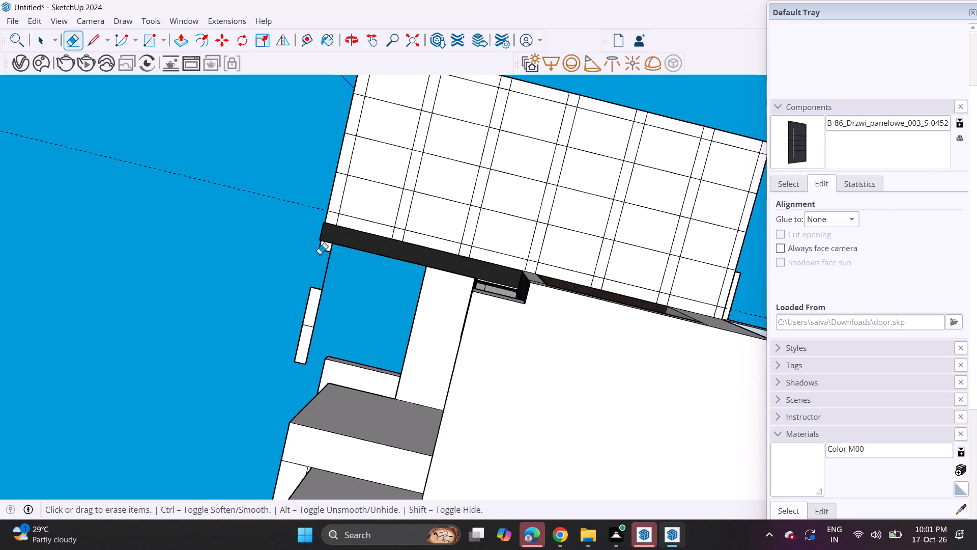
drag(320, 251, 337, 255)
drag(326, 257, 343, 269)
drag(329, 268, 328, 290)
drag(306, 288, 304, 309)
drag(308, 302, 305, 333)
drag(313, 304, 310, 321)
drag(320, 303, 308, 332)
drag(327, 309, 296, 355)
drag(299, 352, 293, 367)
drag(297, 344, 302, 361)
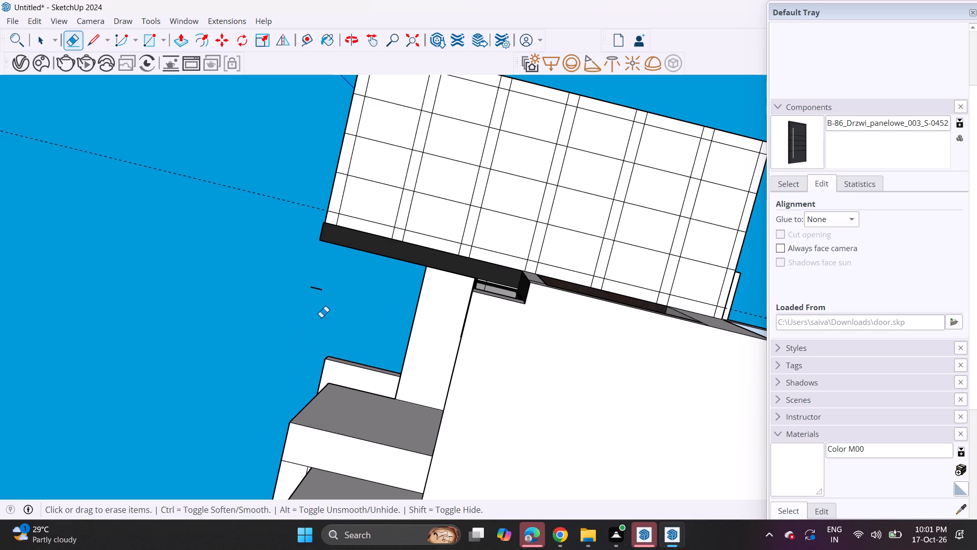
drag(318, 287, 305, 297)
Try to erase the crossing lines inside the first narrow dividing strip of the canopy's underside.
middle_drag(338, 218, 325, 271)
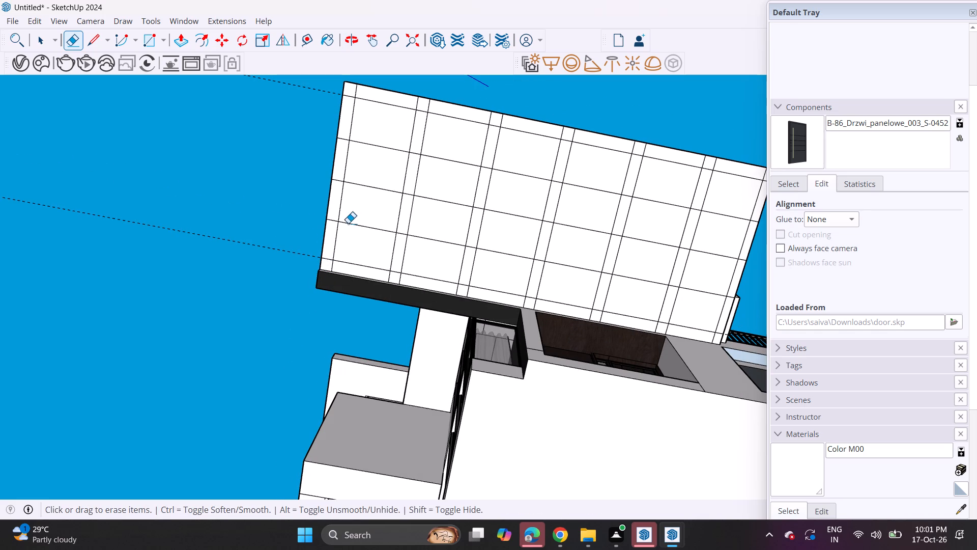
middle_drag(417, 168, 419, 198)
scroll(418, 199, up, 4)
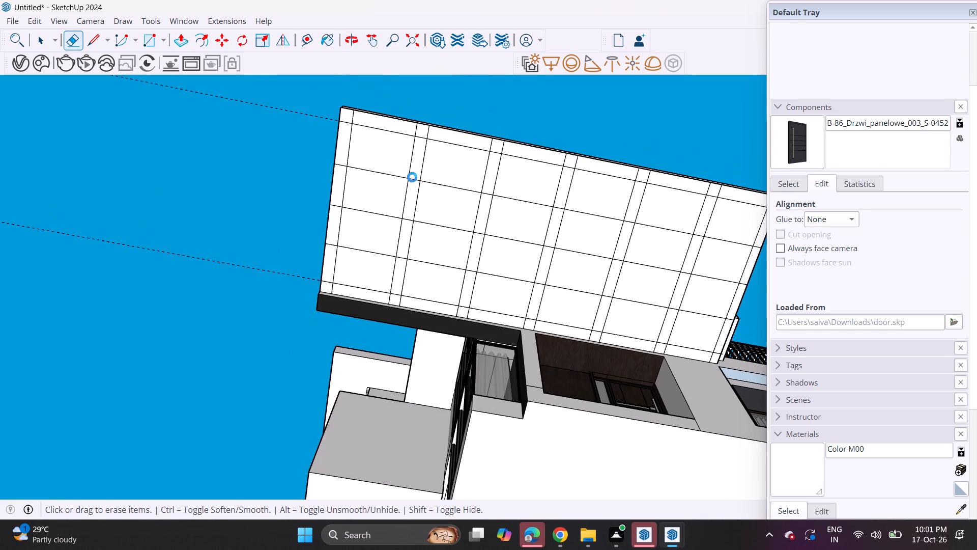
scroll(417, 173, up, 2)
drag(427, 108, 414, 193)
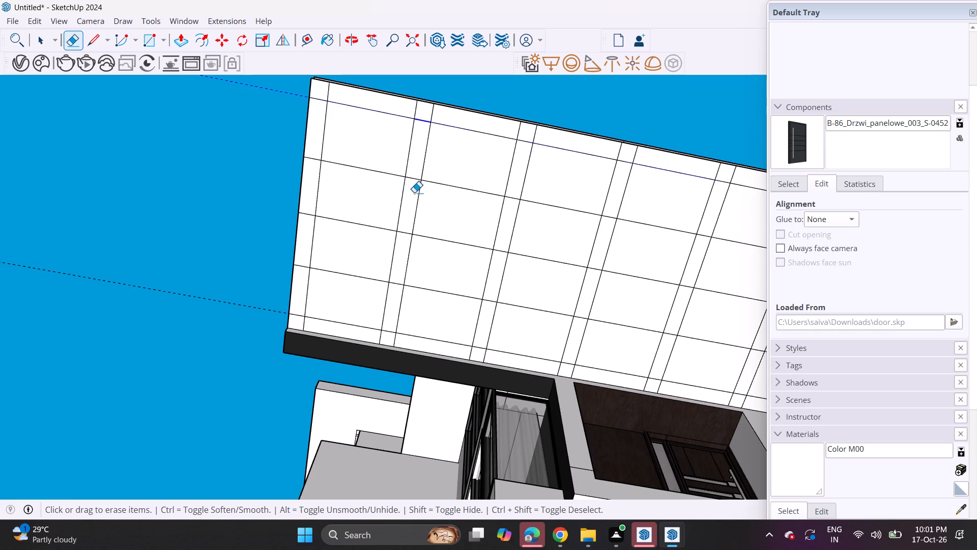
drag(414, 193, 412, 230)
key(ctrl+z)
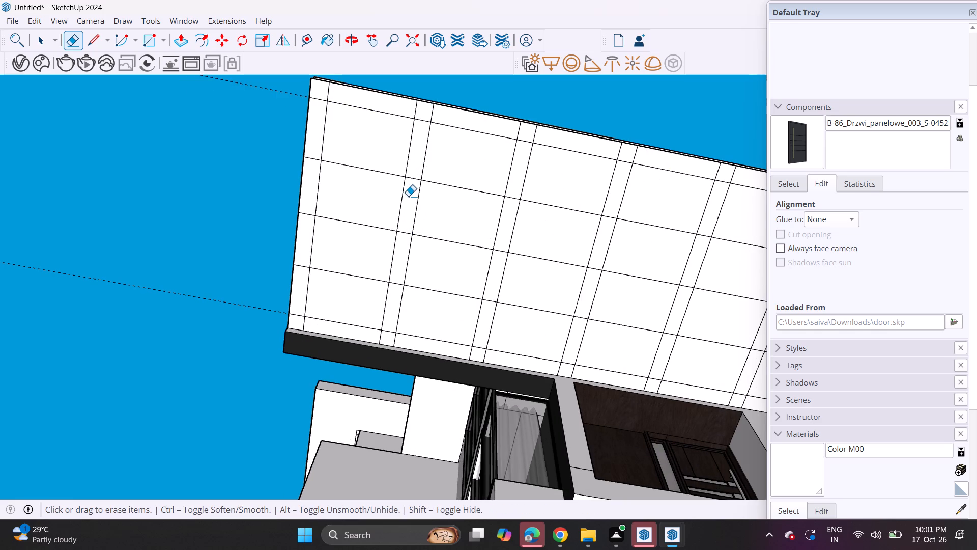
Erase the first row line and outer border line pieces crossing the narrow dividing strip nearest the canopy end away from the railing.
drag(417, 176, 411, 199)
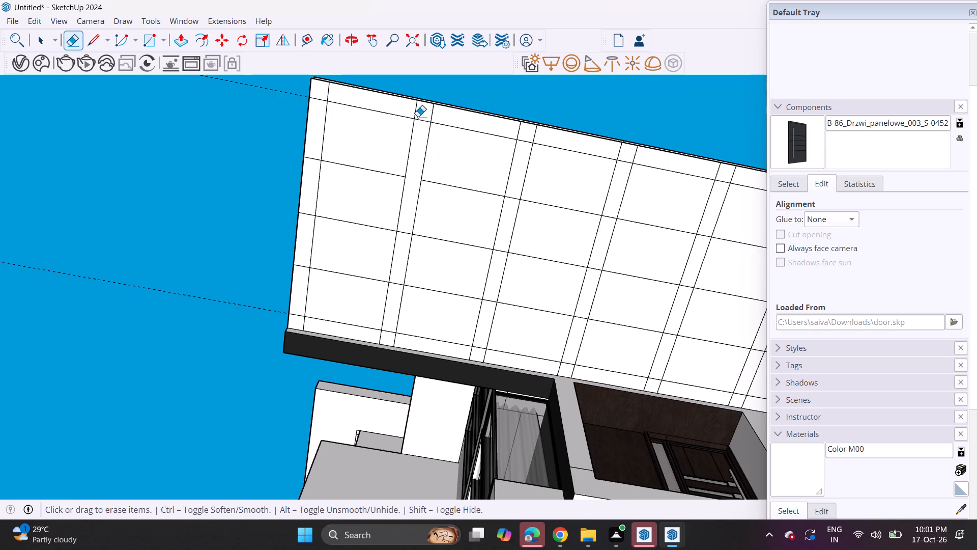
click(419, 124)
click(423, 119)
Erase the line pieces crossing the canopy's short end border strip away from the railing, including the corner lines beside the dark fascia.
drag(315, 93, 314, 113)
scroll(375, 160, up, 1)
drag(309, 154, 307, 170)
drag(304, 211, 300, 221)
drag(292, 271, 292, 271)
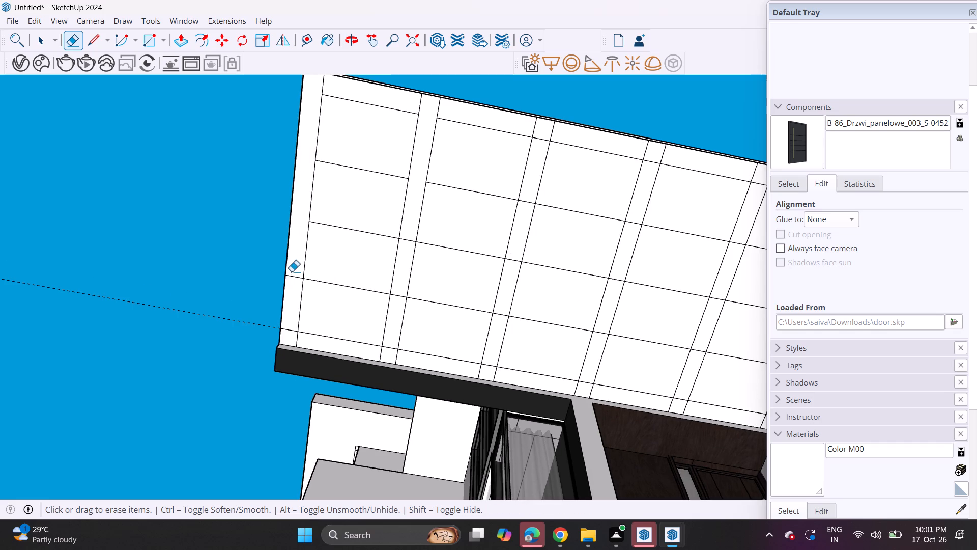
drag(292, 271, 292, 281)
drag(263, 302, 259, 324)
click(287, 329)
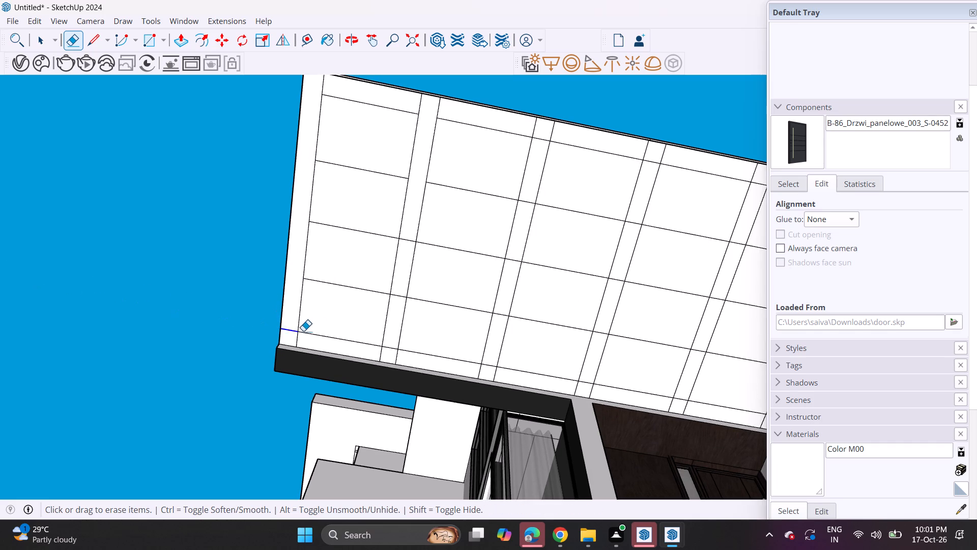
drag(295, 340, 307, 343)
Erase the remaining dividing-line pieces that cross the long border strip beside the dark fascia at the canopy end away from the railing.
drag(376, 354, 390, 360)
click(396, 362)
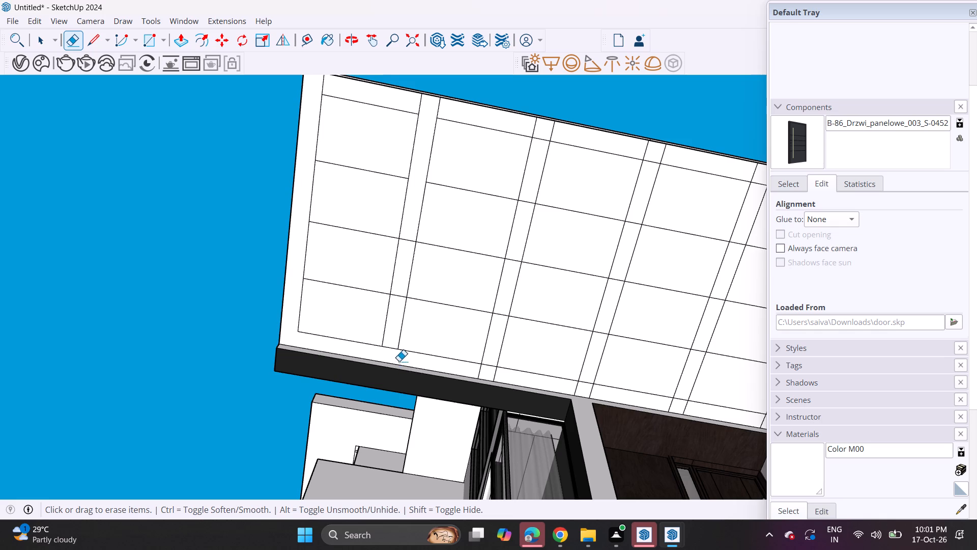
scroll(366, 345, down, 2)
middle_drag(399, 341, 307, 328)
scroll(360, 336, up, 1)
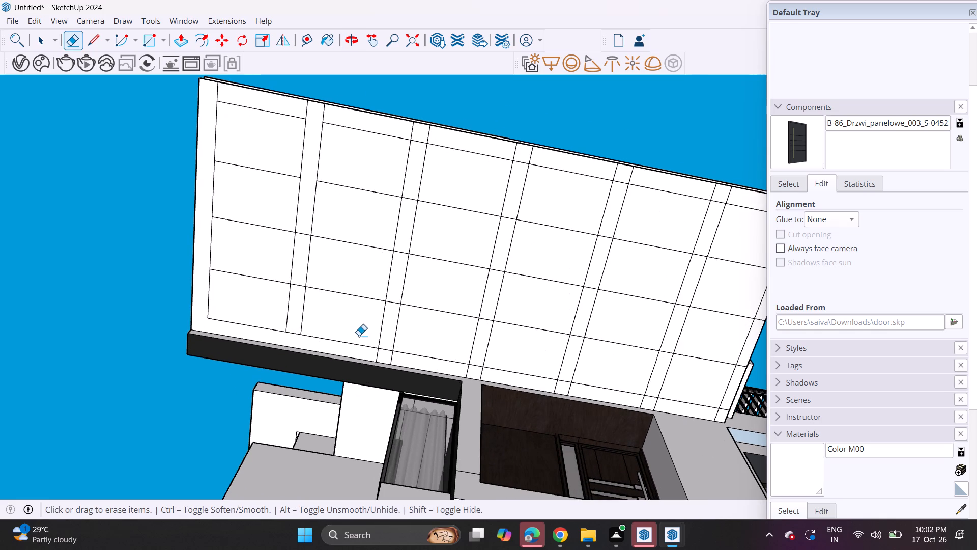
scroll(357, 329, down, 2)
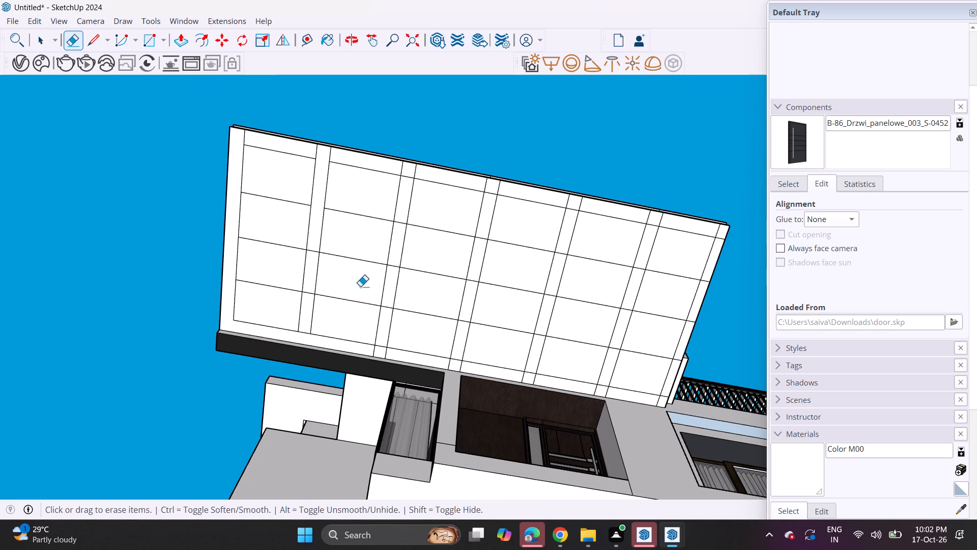
Undo the recent erasures on the canopy's underside back to the full grid with crossing lines in its strips.
key(ctrl+z)
key(ctrl+z)
key(ctrl+z)
key(ctrl+z)
key(ctrl+z)
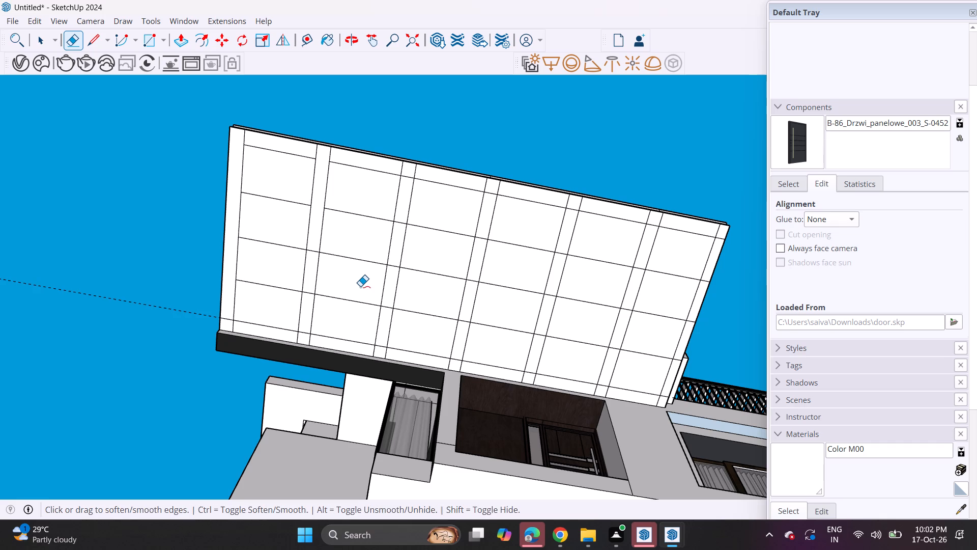
key(ctrl+z)
key(ctrl+z)
key(ctrl+z)
key(ctrl+z)
key(ctrl+z)
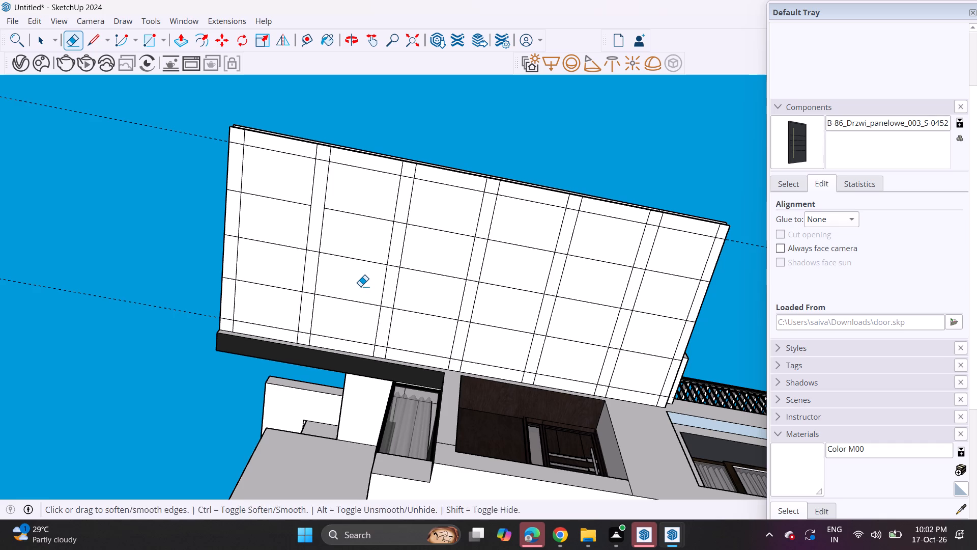
key(ctrl+z)
key(space)
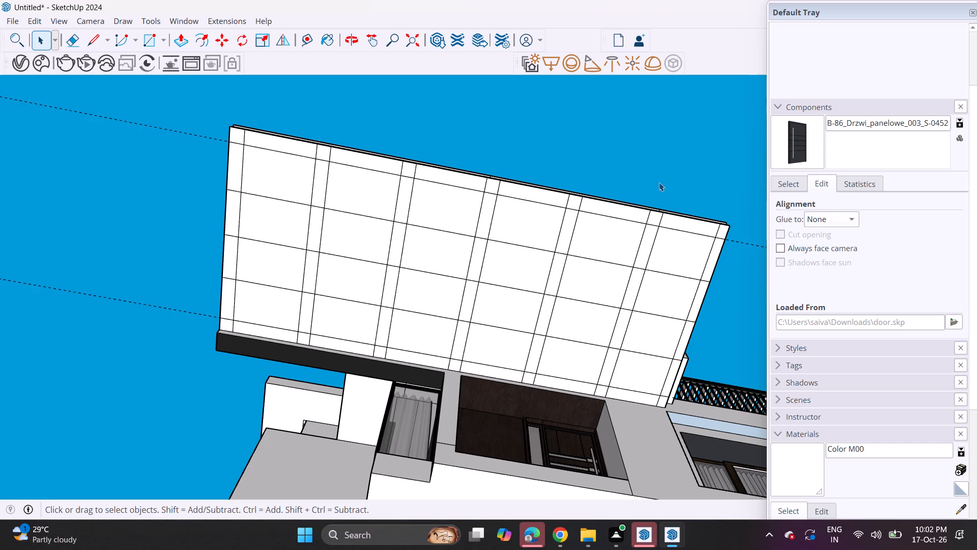
Copy the four row-line pieces in the canopy's end bay nearest the railing a short distance toward the house wall to form narrow cross strips.
scroll(712, 271, up, 2)
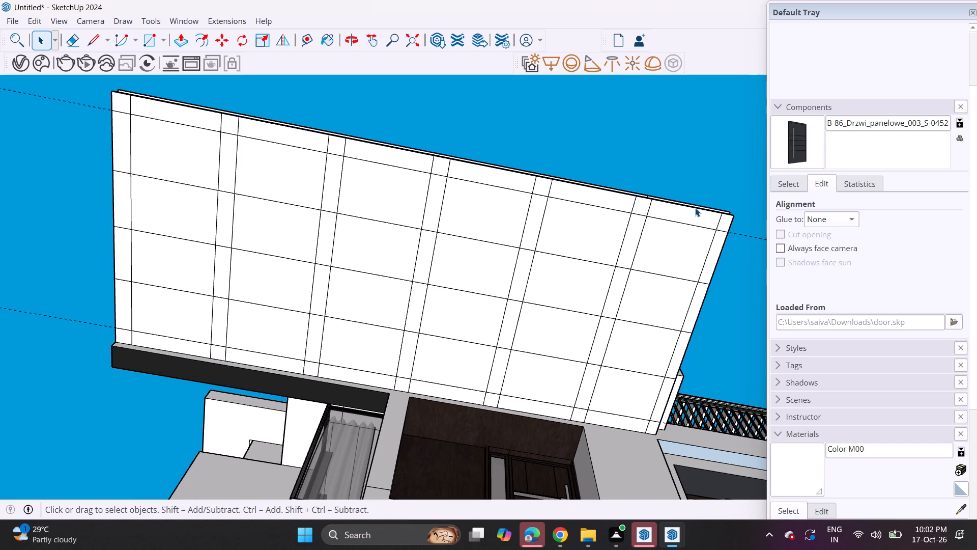
click(695, 208)
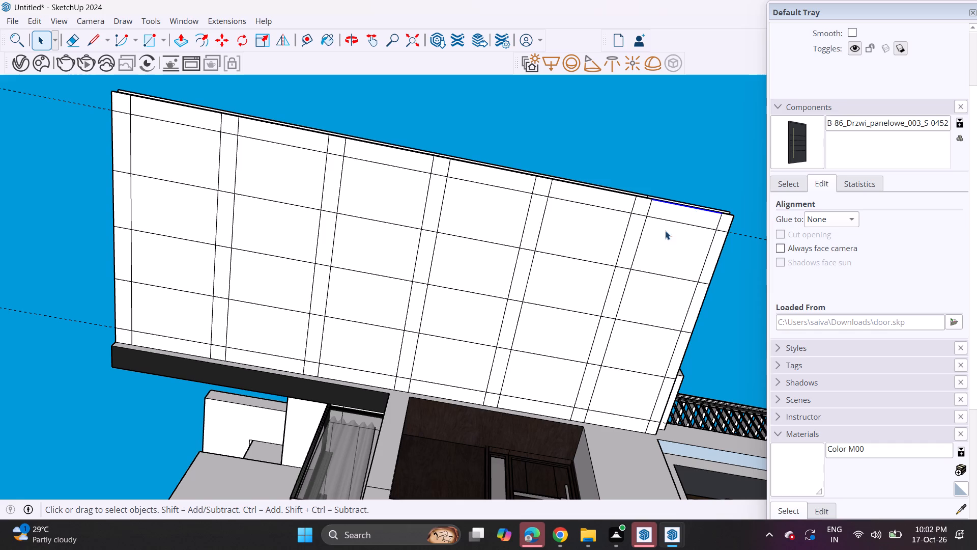
click(675, 222)
scroll(711, 230, up, 4)
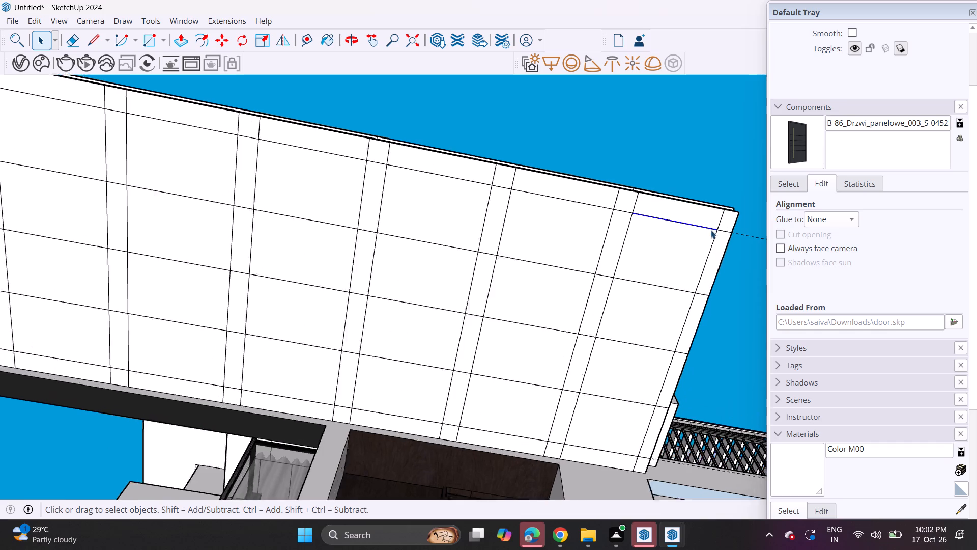
scroll(714, 235, up, 4)
scroll(704, 256, down, 5)
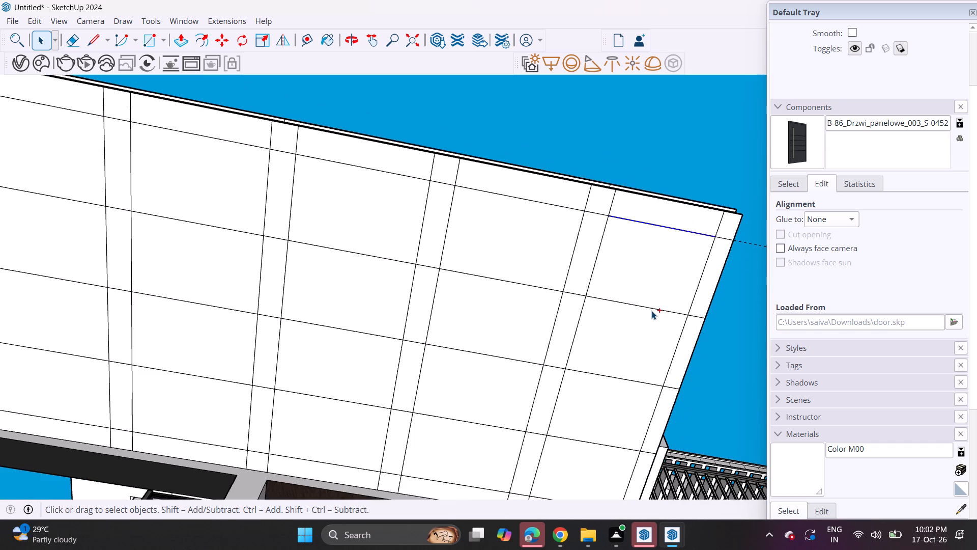
ctrl+click(651, 310)
ctrl+shift+middle_drag(656, 317, 633, 194)
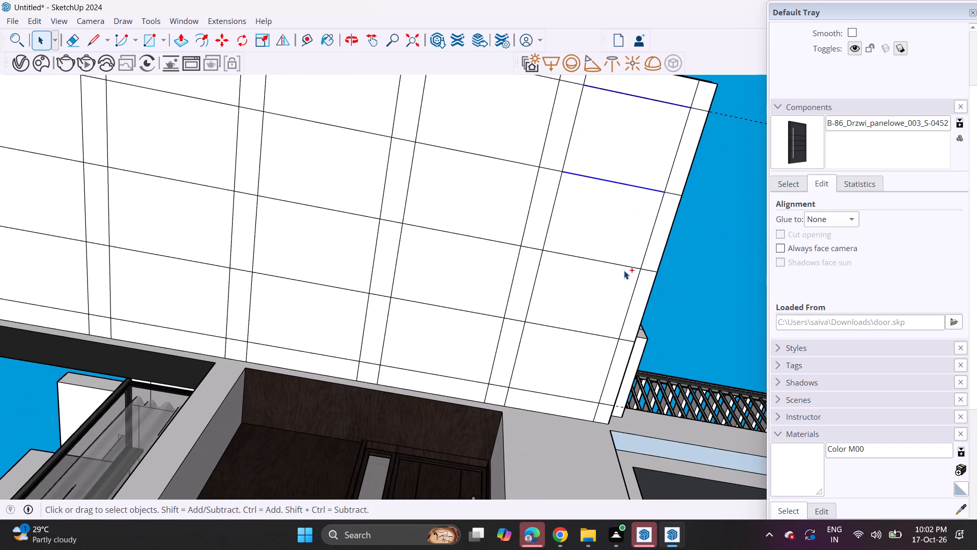
ctrl+click(625, 264)
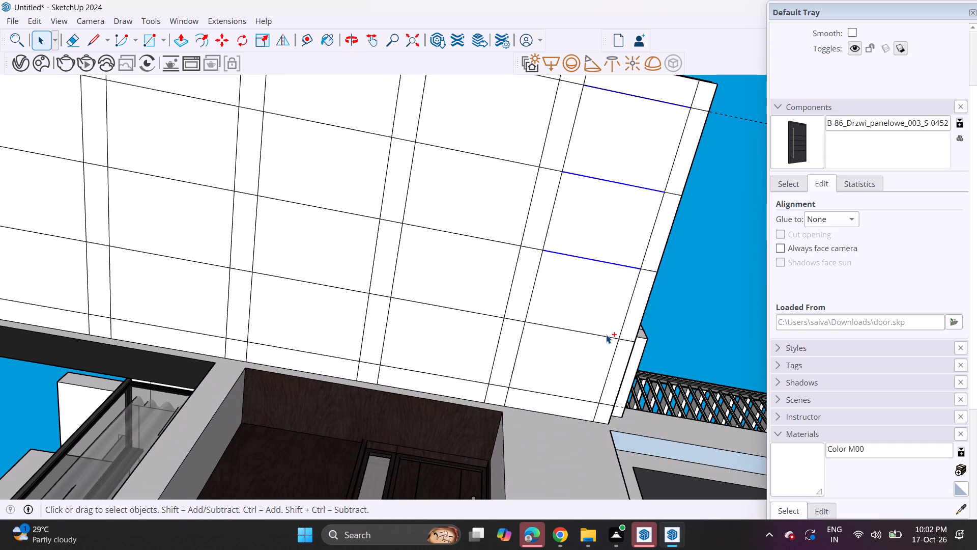
ctrl+click(608, 339)
key(m)
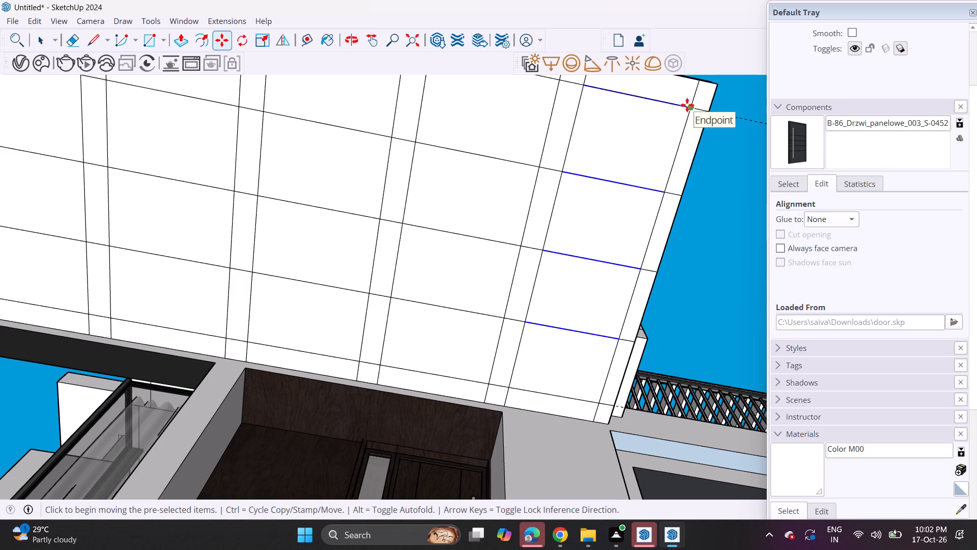
click(687, 105)
click(690, 124)
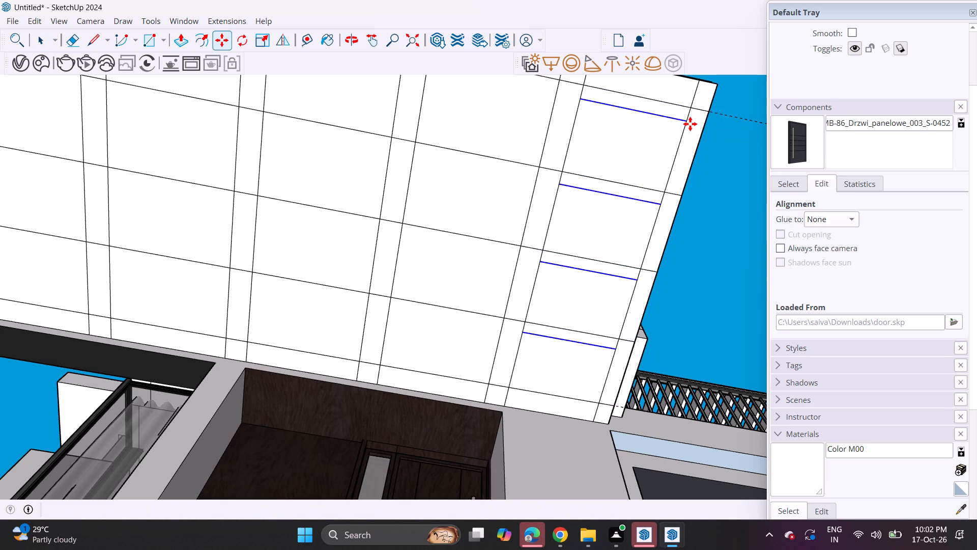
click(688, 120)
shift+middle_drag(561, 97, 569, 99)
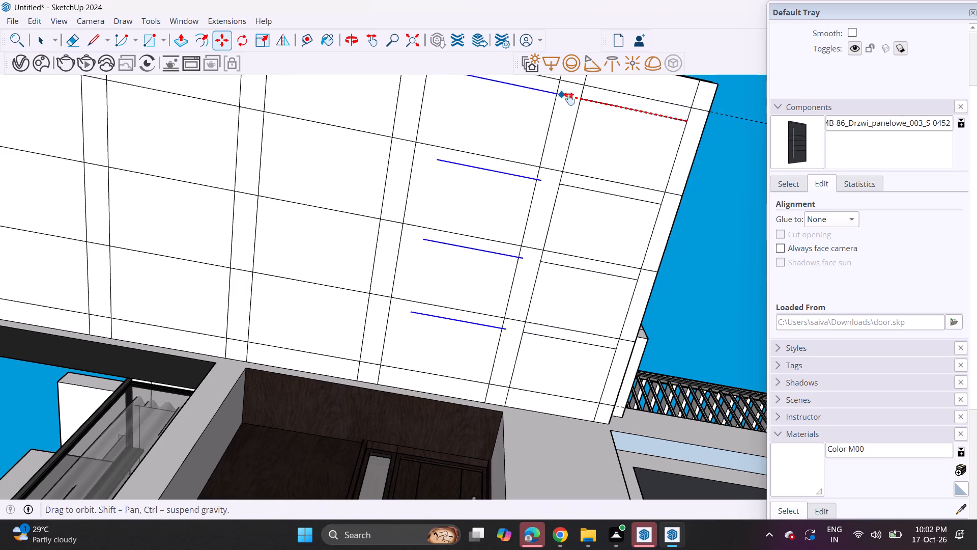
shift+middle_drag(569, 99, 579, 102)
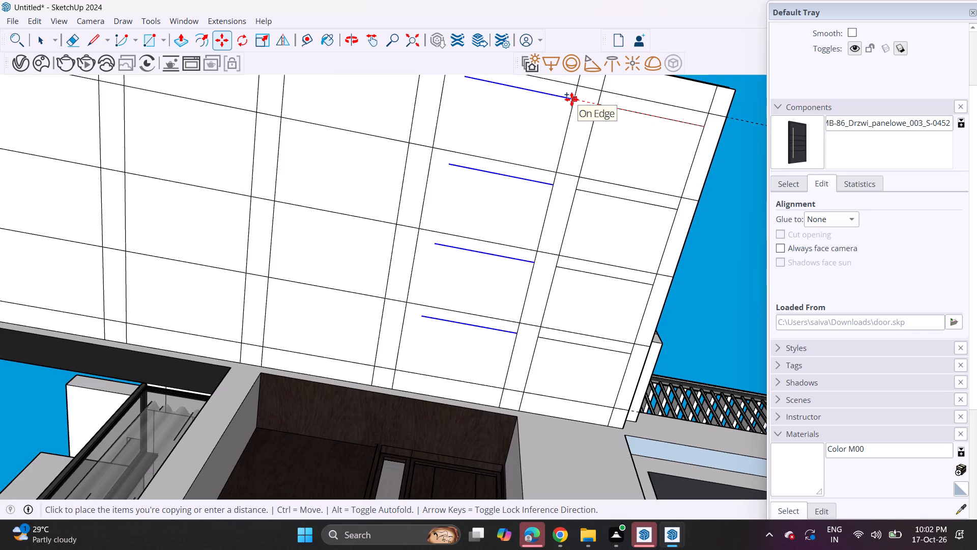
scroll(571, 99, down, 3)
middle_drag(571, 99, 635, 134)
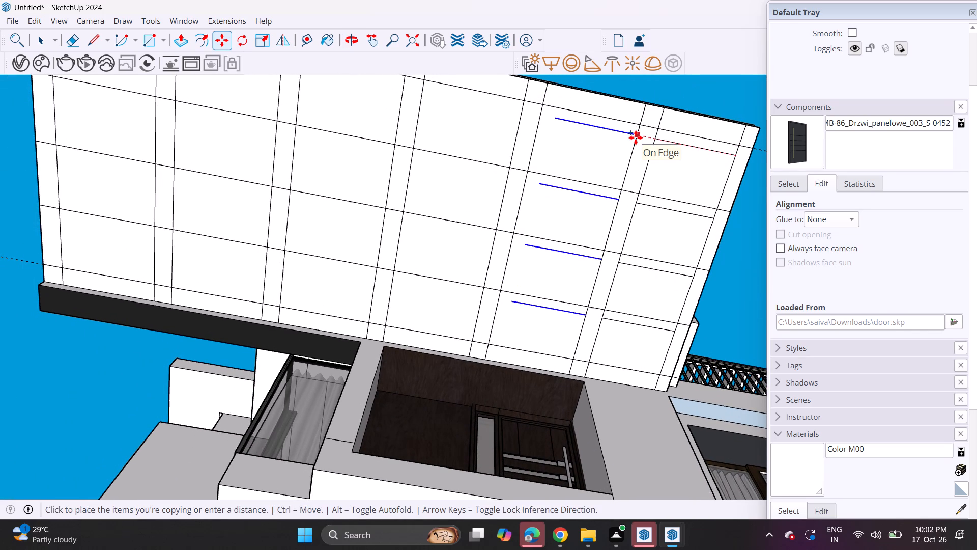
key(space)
Copy the outermost row-line piece in the second bay from the railing a short distance toward the wall, matching the end bay's strip.
click(626, 125)
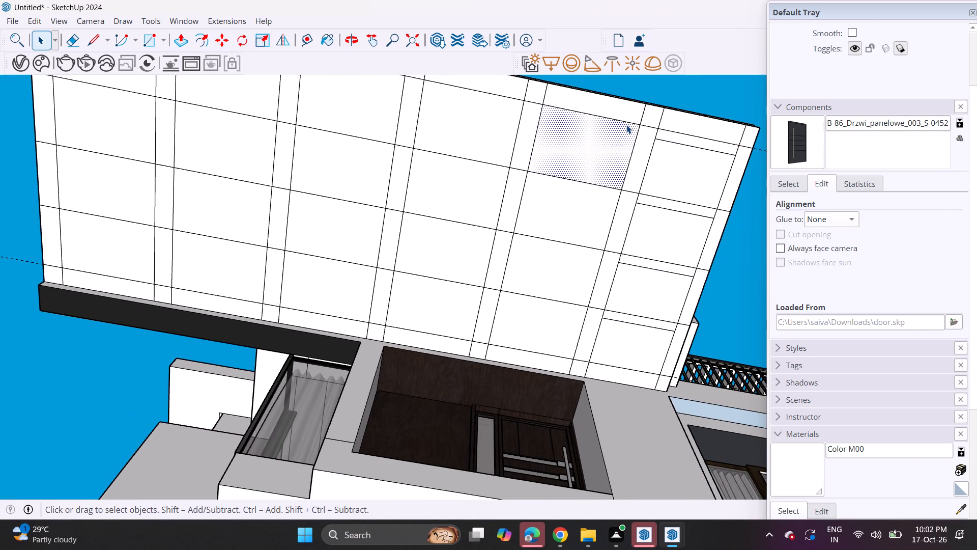
click(626, 121)
click(657, 159)
click(633, 122)
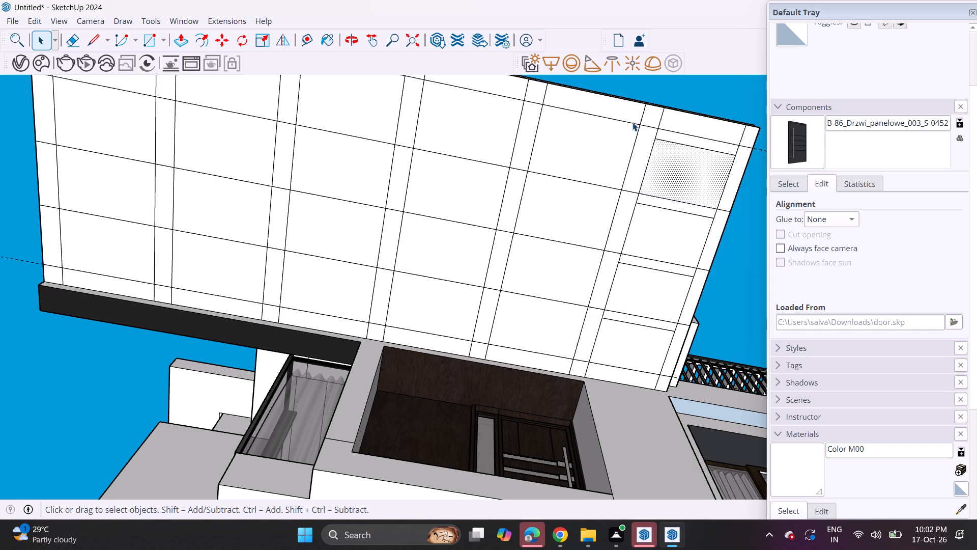
scroll(636, 135, up, 2)
key(m)
click(639, 119)
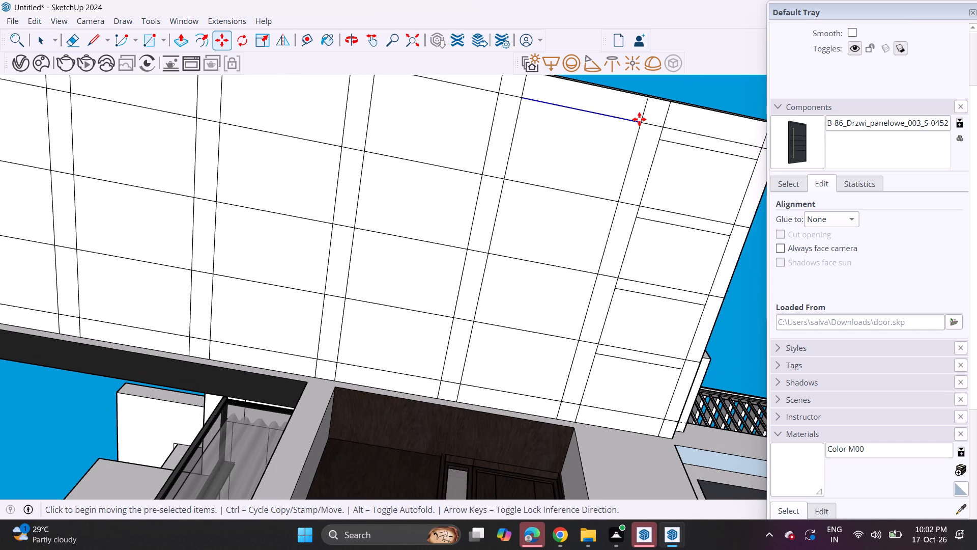
click(638, 142)
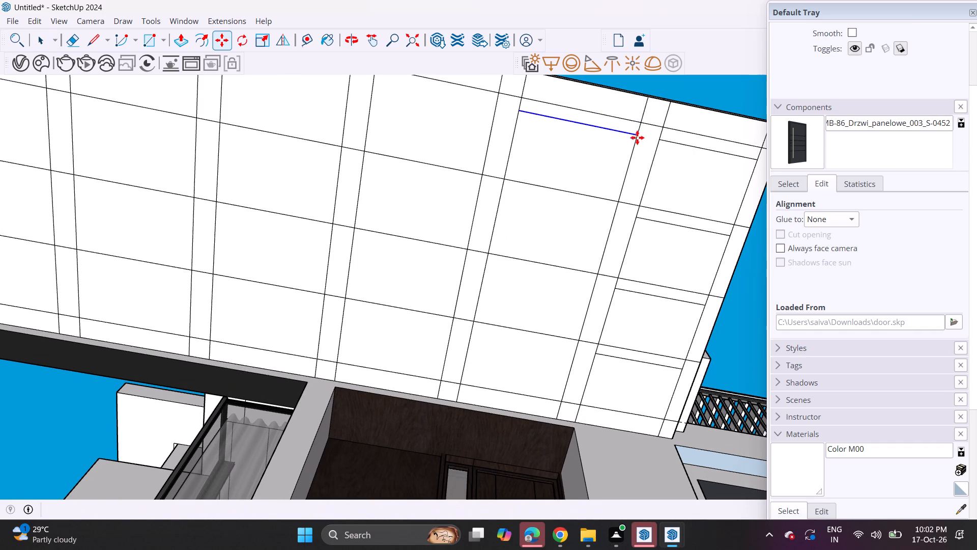
Copy that offset line to the second bay's other three rows, just past each row line, to form matching narrow strips.
click(637, 134)
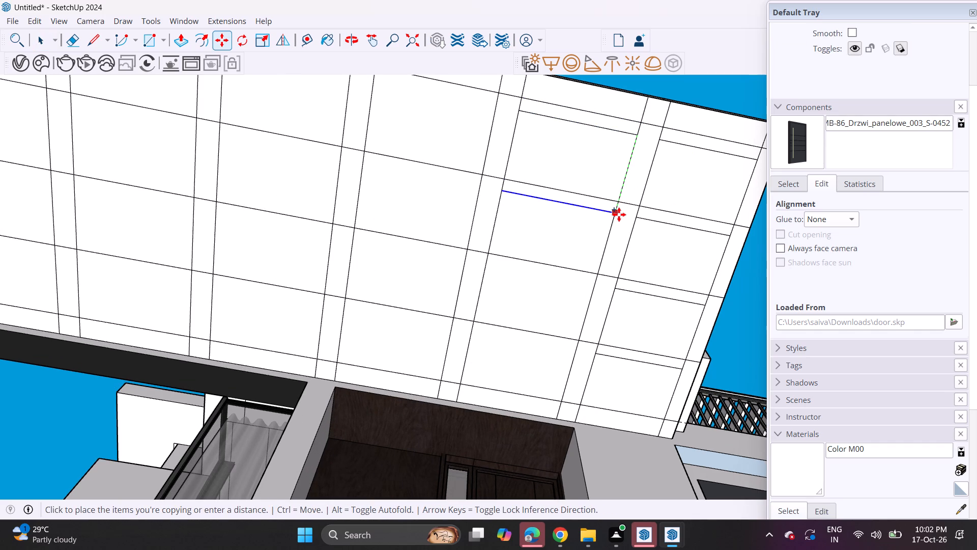
click(619, 214)
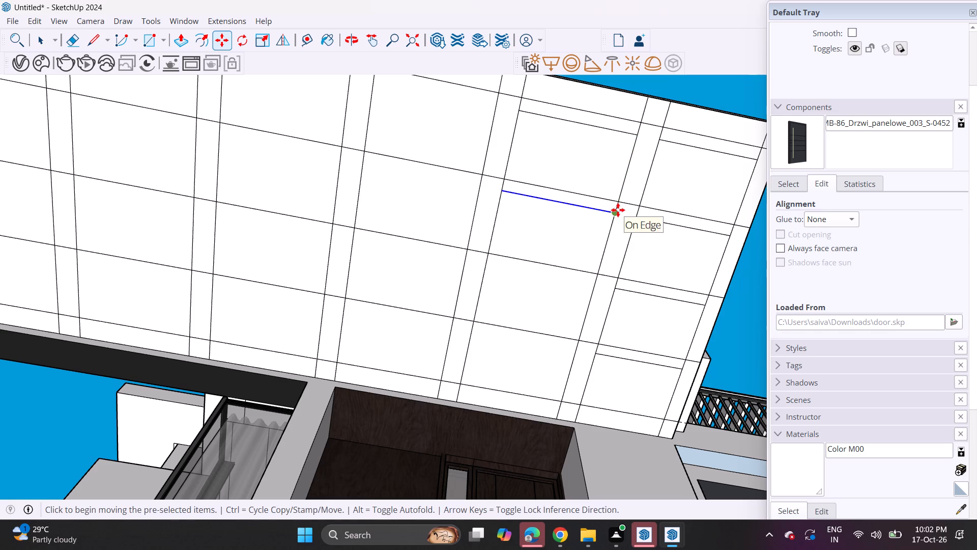
click(618, 210)
click(591, 283)
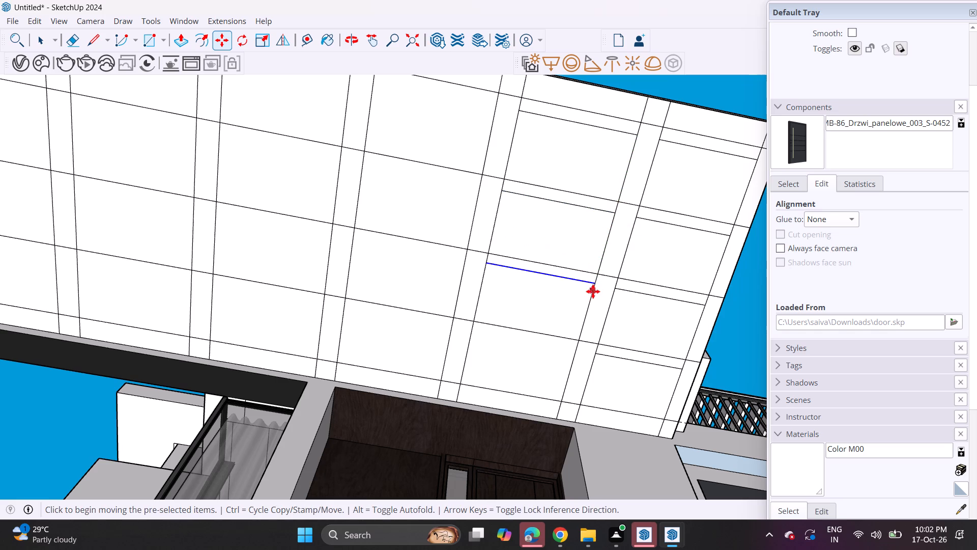
click(597, 283)
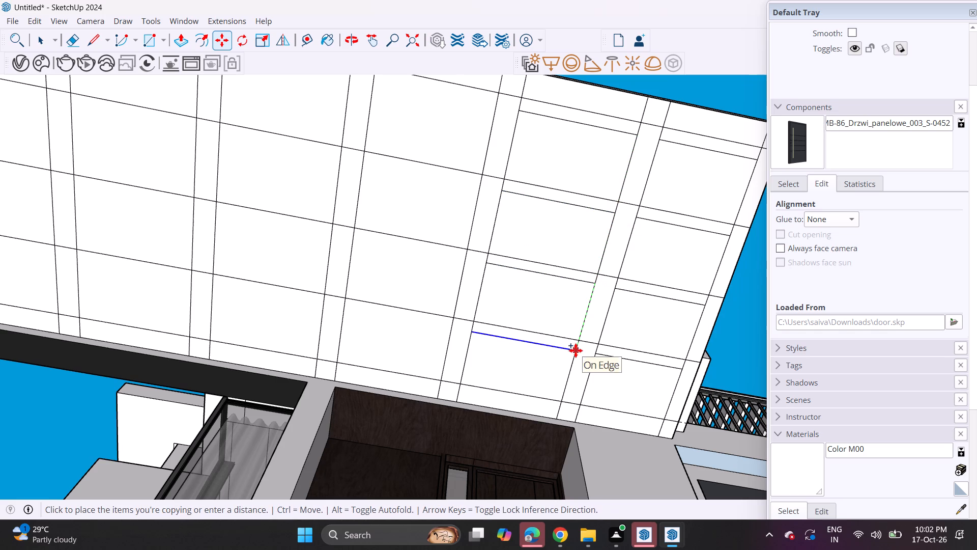
click(576, 350)
scroll(603, 283, down, 3)
key(space)
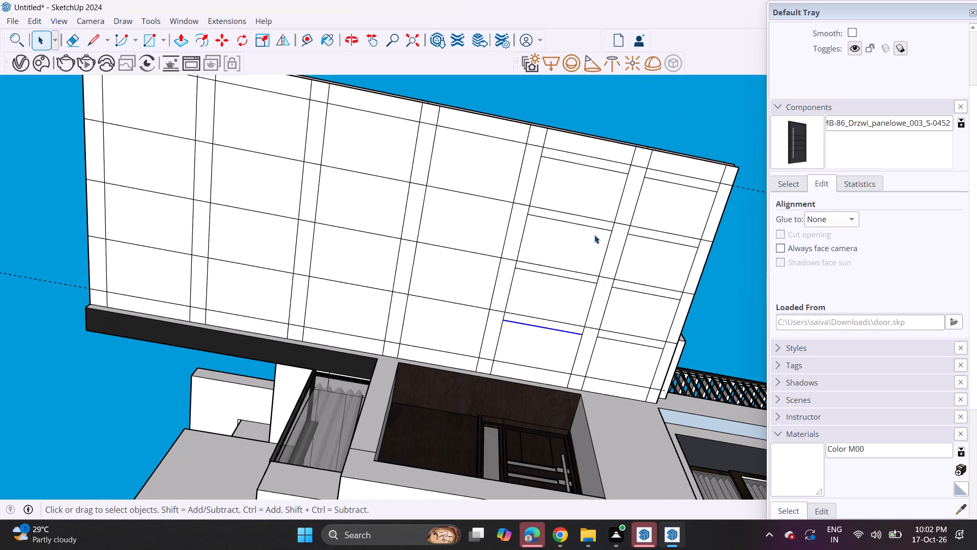
Copy the outermost row-line pieces in the canopy's four remaining bays 6" toward the house wall, matching the finished bays' strips.
middle_drag(594, 231, 527, 217)
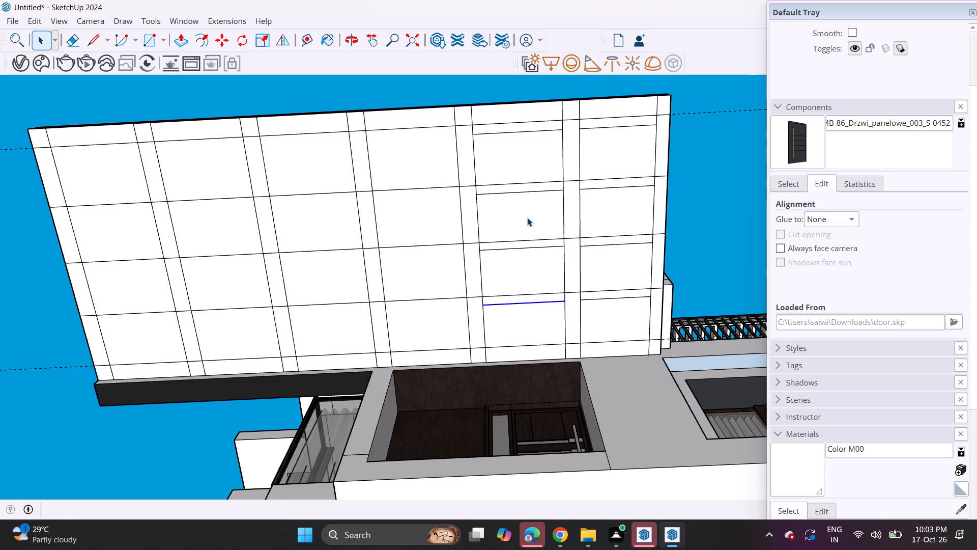
scroll(164, 213, down, 1)
middle_drag(166, 213, 224, 219)
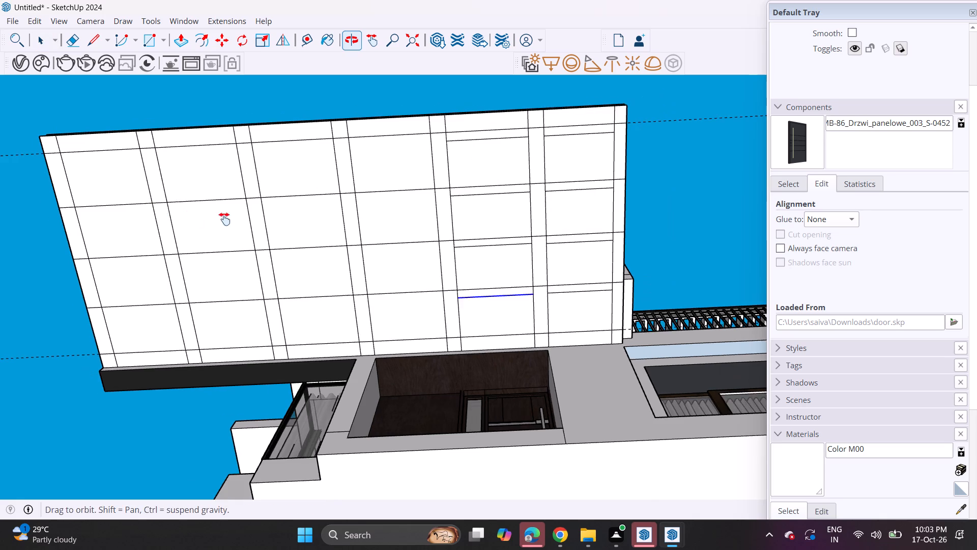
middle_drag(224, 219, 288, 227)
shift+scroll(288, 227, up, 1)
scroll(288, 228, up, 2)
click(222, 136)
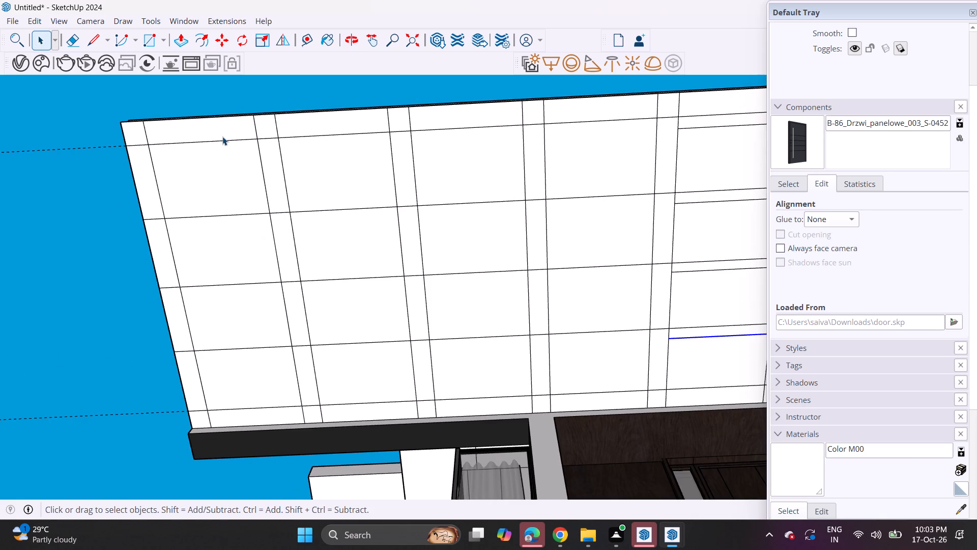
click(226, 146)
click(240, 142)
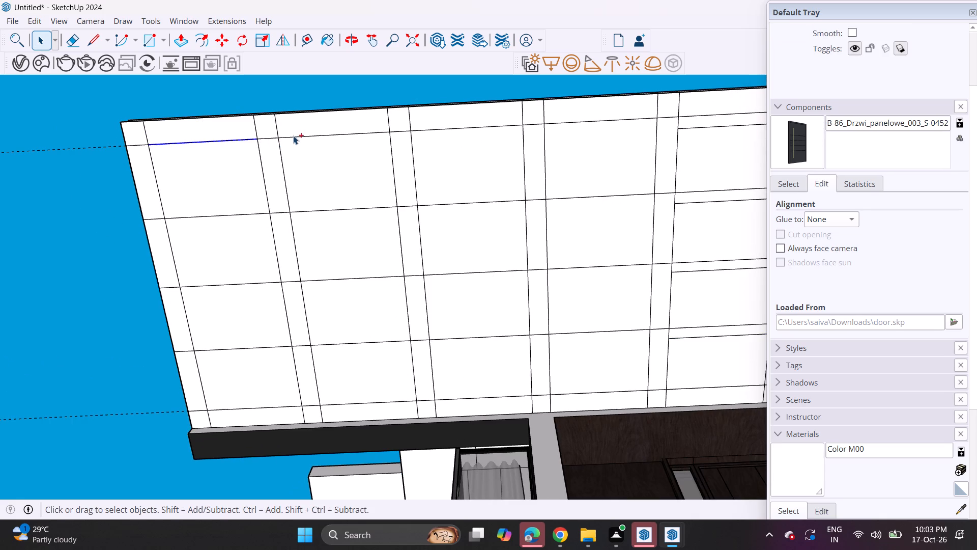
ctrl+click(295, 134)
ctrl+click(304, 140)
ctrl+shift+click(324, 130)
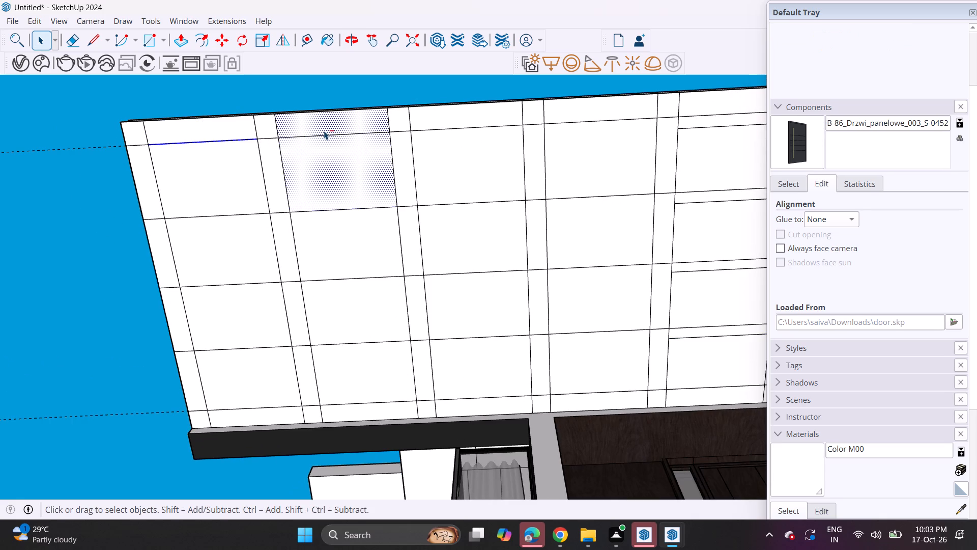
ctrl+shift+click(323, 144)
ctrl+click(332, 134)
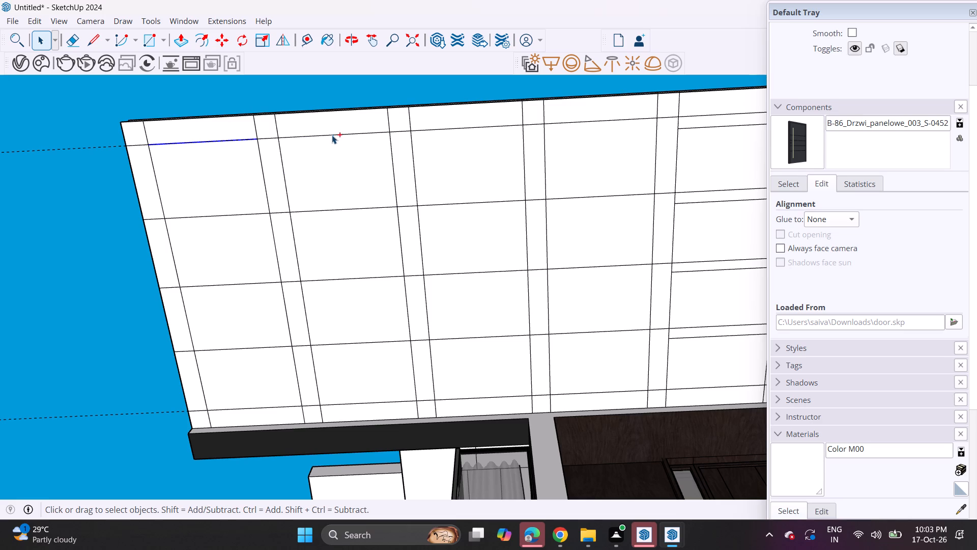
ctrl+click(513, 126)
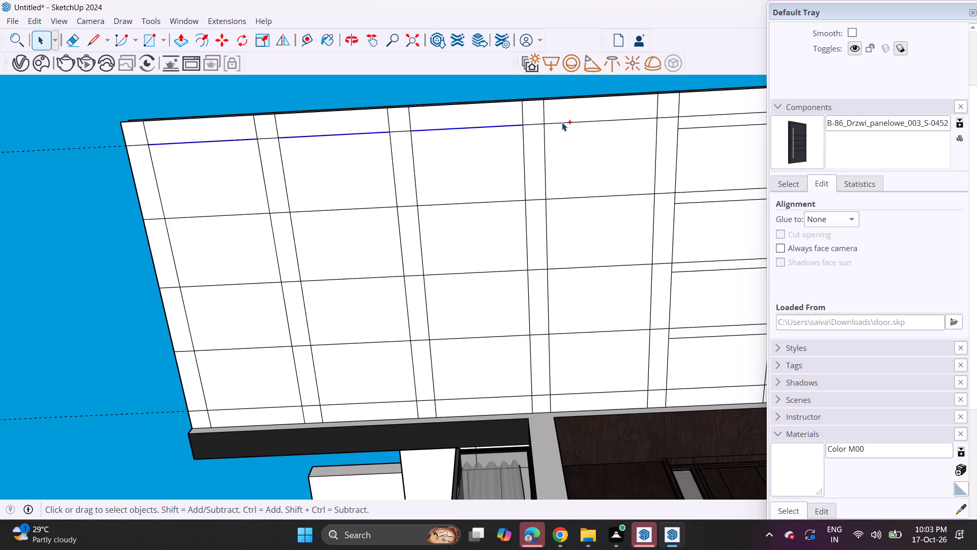
ctrl+click(562, 122)
scroll(664, 122, up, 4)
key(m)
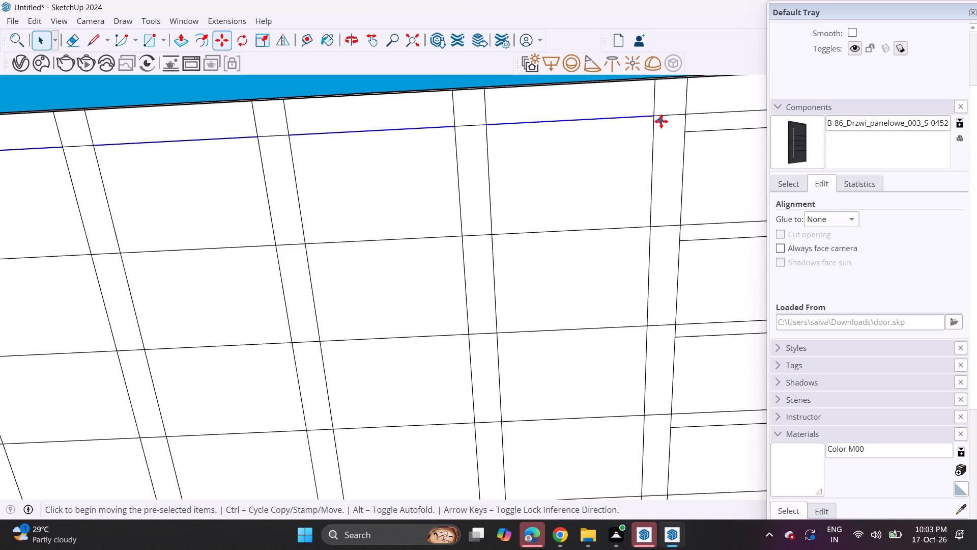
click(656, 115)
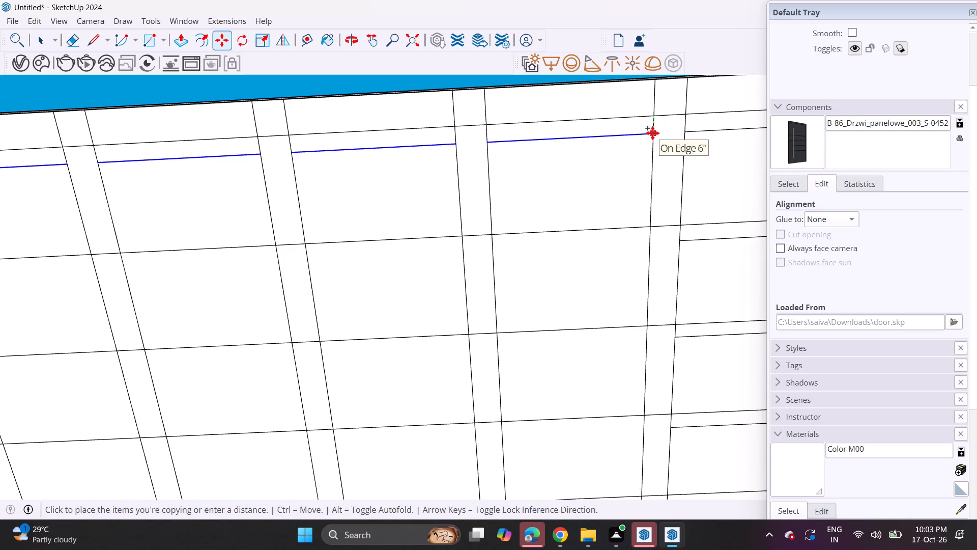
click(652, 133)
Copy those four offset lines to the other three rows, just past each row line, to form matching narrow strips.
click(652, 138)
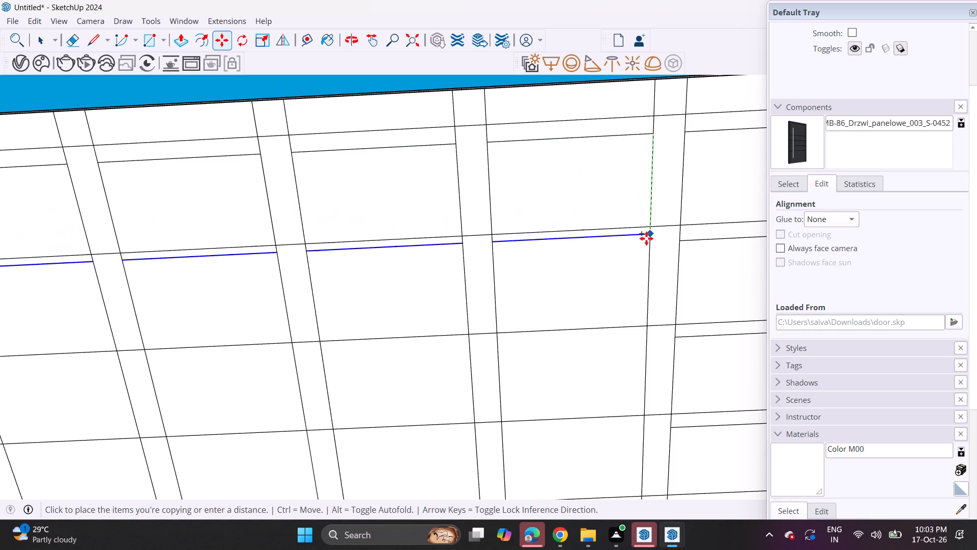
click(646, 241)
click(647, 242)
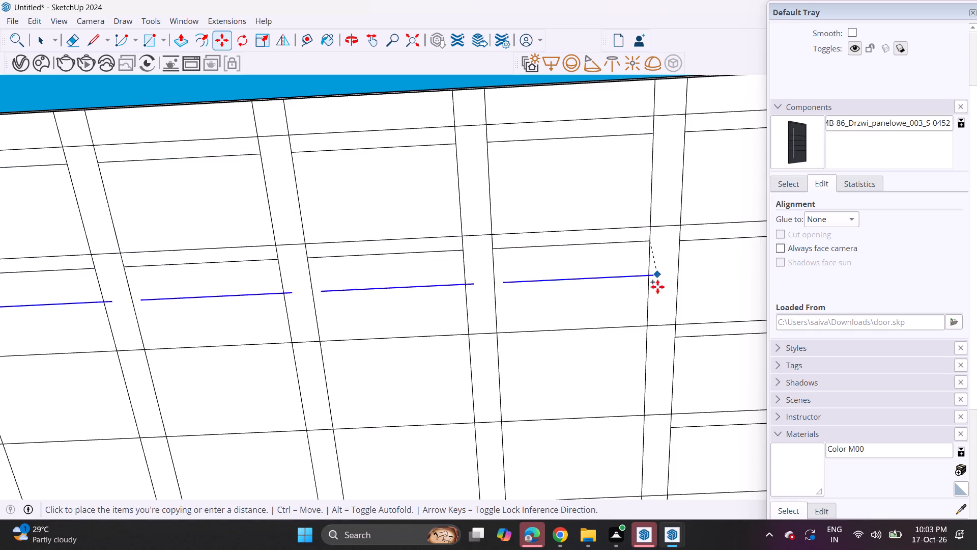
click(645, 338)
click(645, 343)
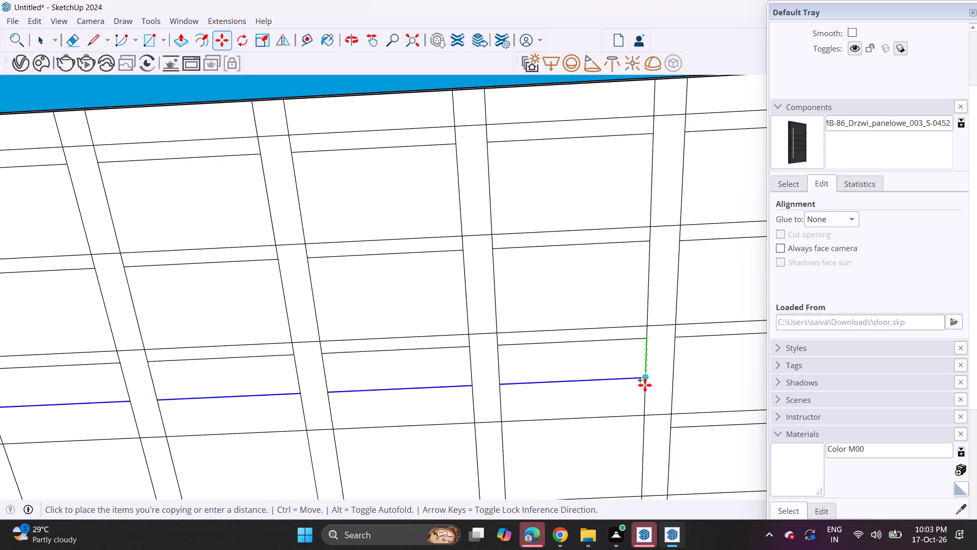
shift+middle_drag(641, 373, 644, 257)
click(650, 316)
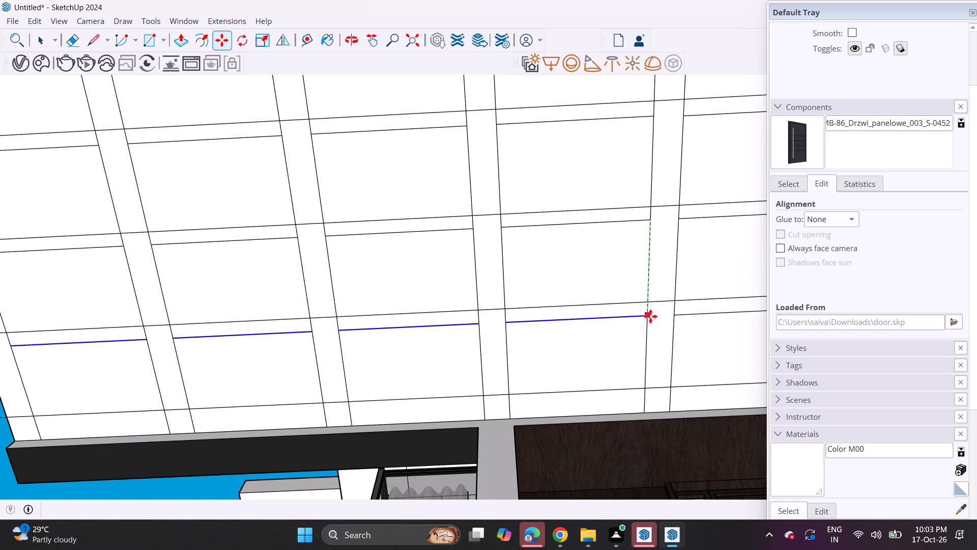
scroll(513, 266, down, 7)
key(space)
click(139, 224)
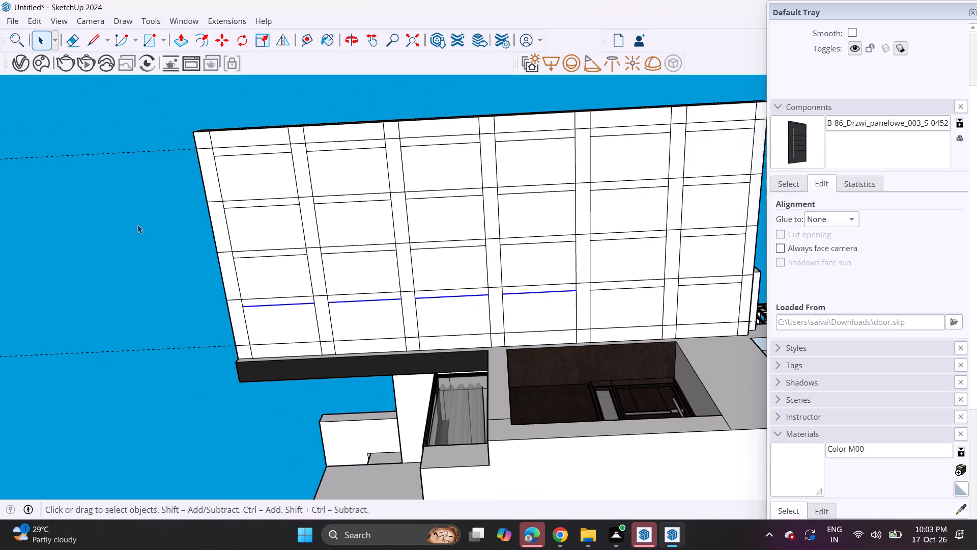
Push the outermost panel in the canopy's end bay farthest from the railing through the slab's full thickness to cut an opening.
middle_drag(244, 236, 205, 269)
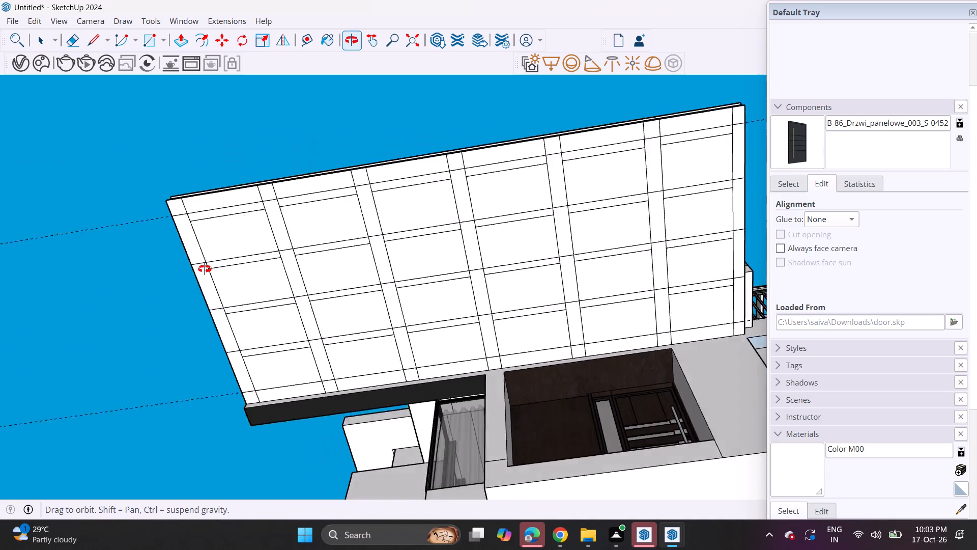
middle_drag(205, 269, 205, 292)
click(178, 36)
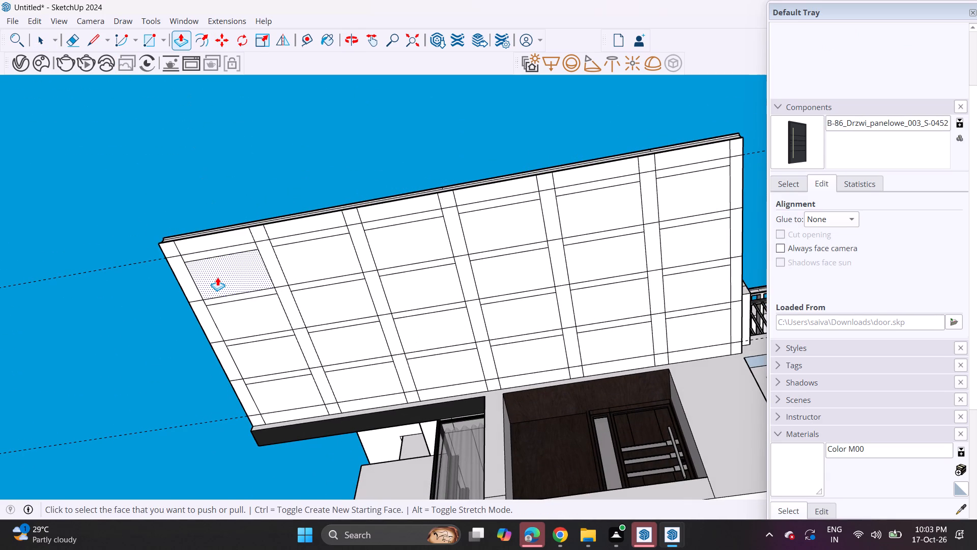
click(217, 277)
middle_drag(239, 240, 239, 351)
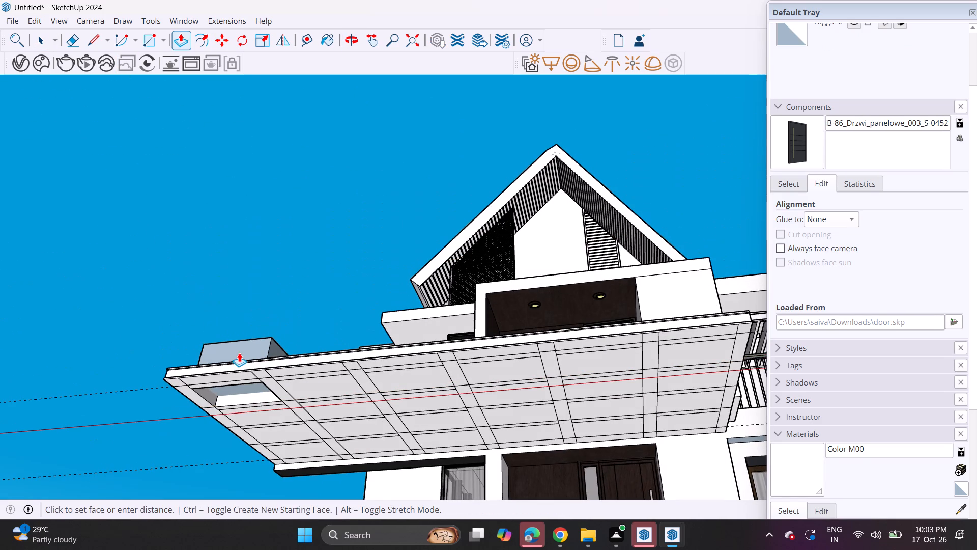
middle_drag(245, 351, 250, 408)
scroll(250, 409, up, 8)
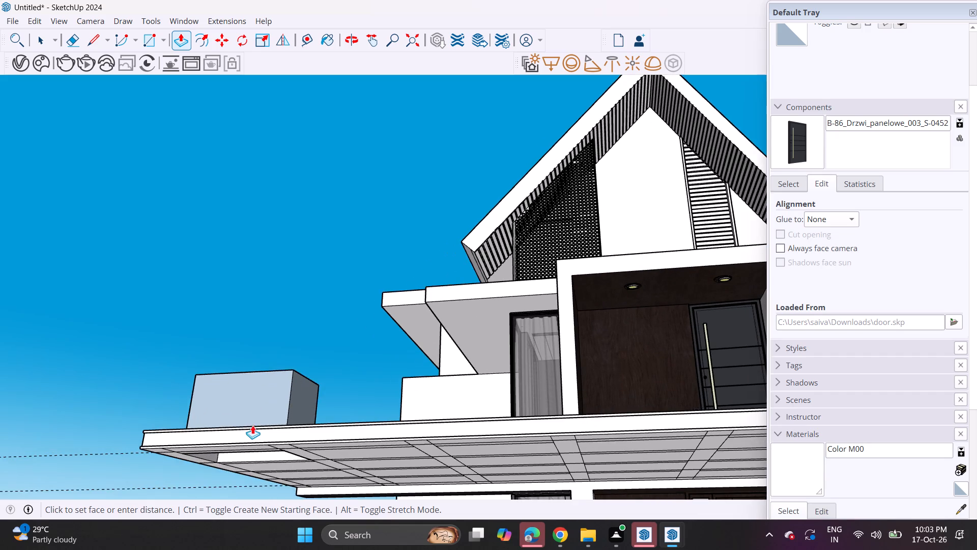
scroll(260, 427, up, 6)
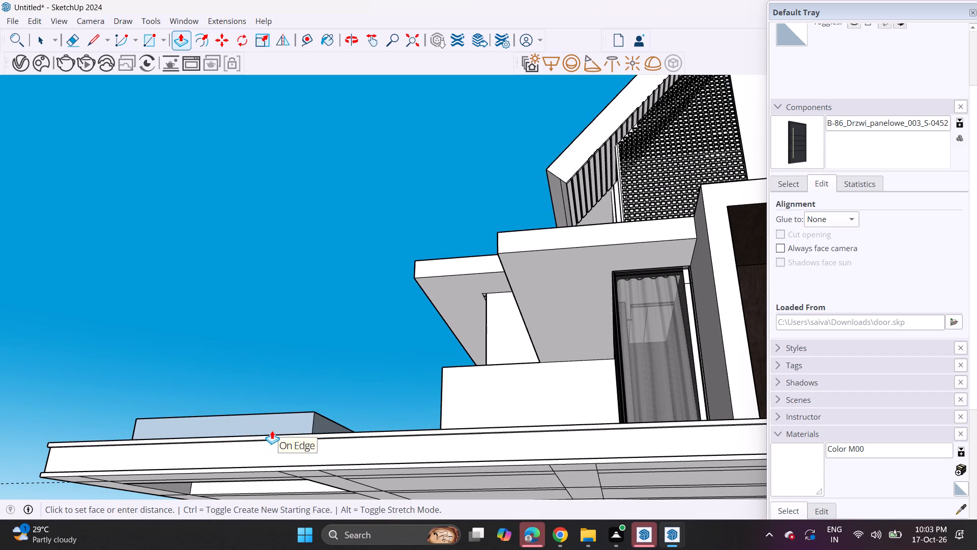
click(271, 434)
middle_drag(285, 427, 286, 422)
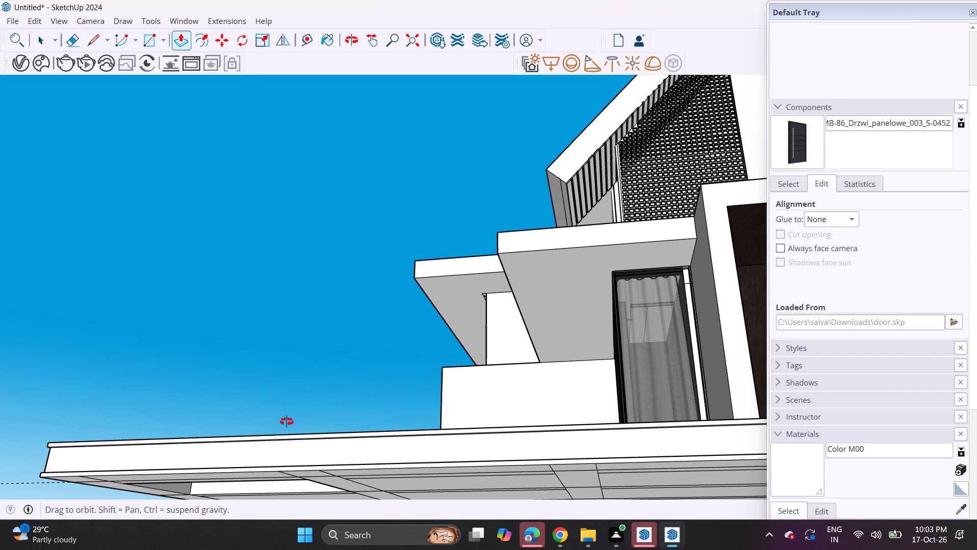
middle_drag(286, 422, 343, 324)
Repeat the same push on the end bay's other three panels and all four panels in the adjacent bay.
scroll(338, 303, down, 5)
double_click(338, 302)
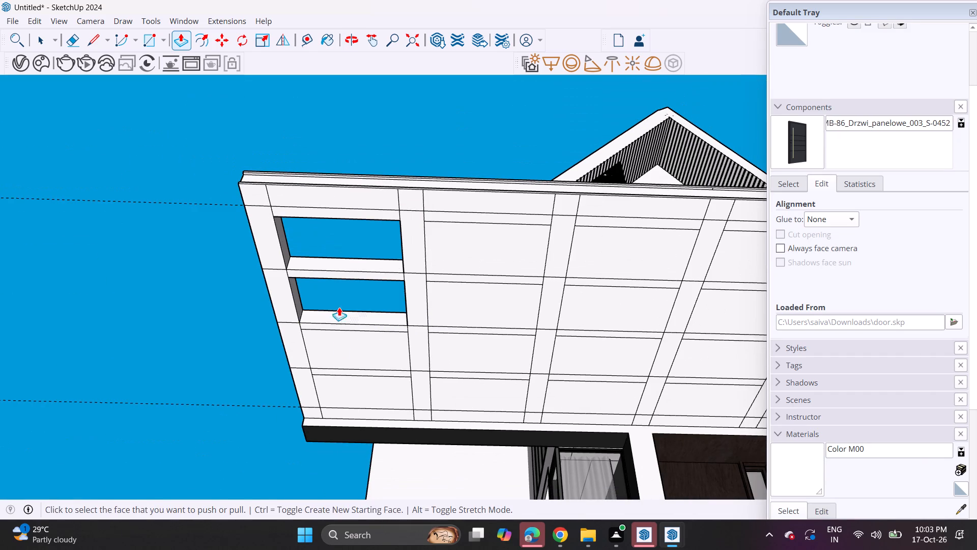
double_click(343, 359)
double_click(349, 386)
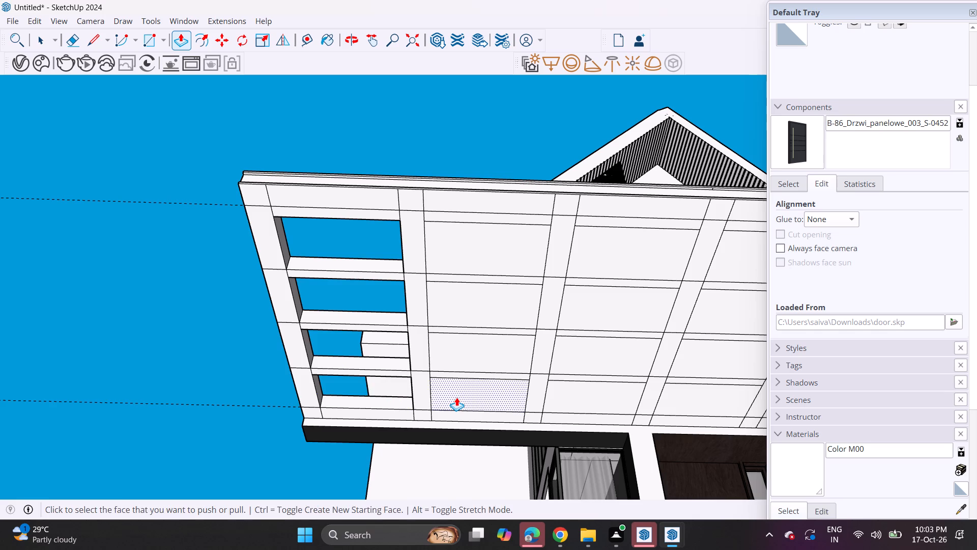
double_click(456, 397)
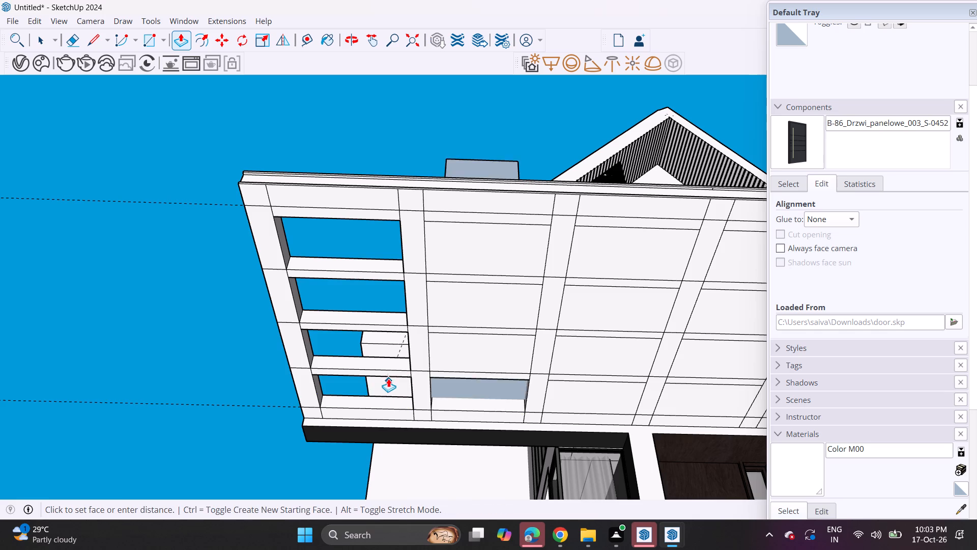
click(387, 358)
double_click(473, 357)
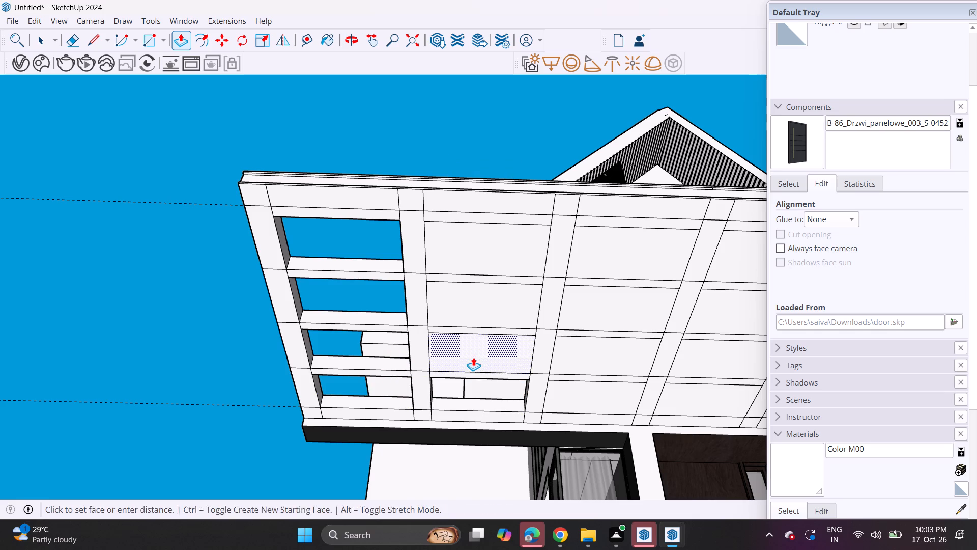
double_click(490, 309)
double_click(503, 255)
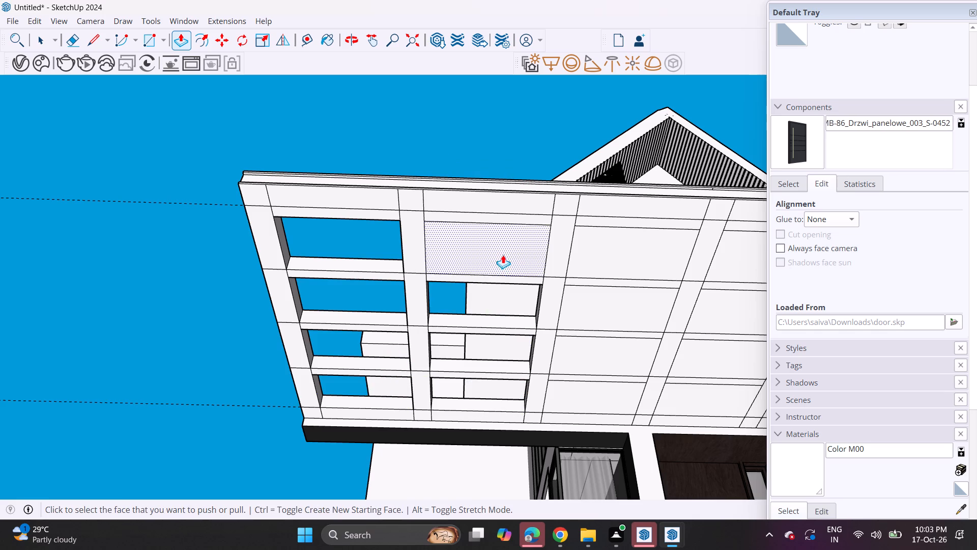
Repeat the push on all four panels in each of the canopy's two middle bays to open them.
double_click(589, 253)
middle_drag(607, 294, 513, 297)
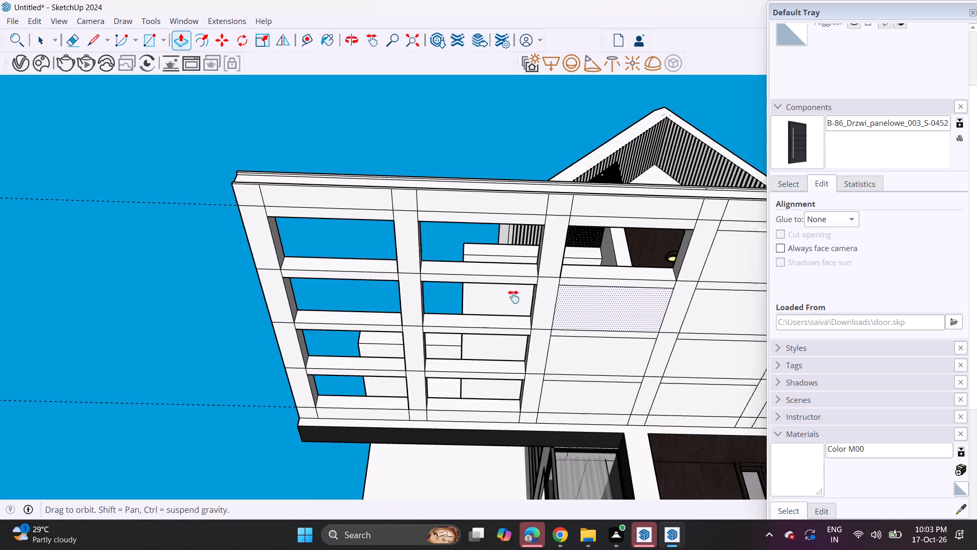
middle_drag(513, 297, 390, 250)
double_click(390, 265)
double_click(391, 305)
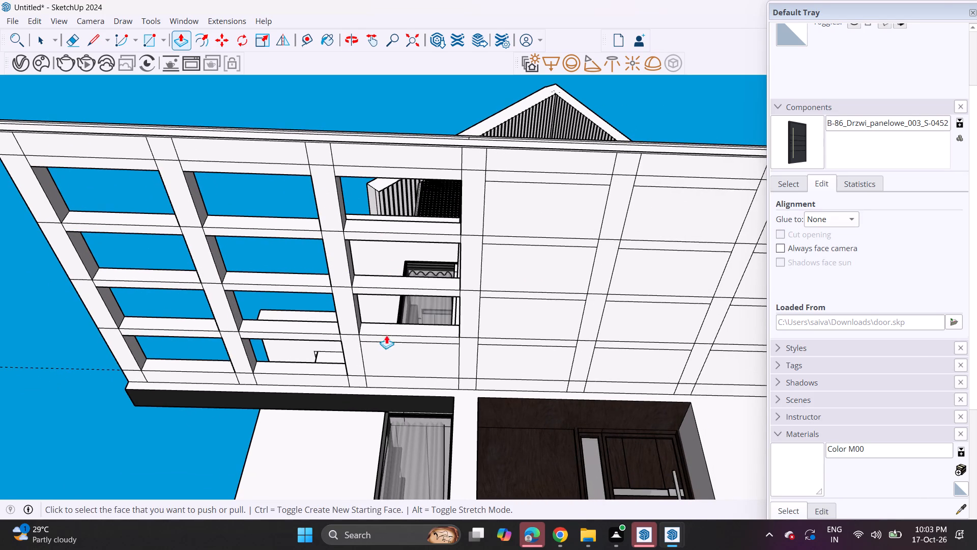
double_click(386, 350)
double_click(509, 355)
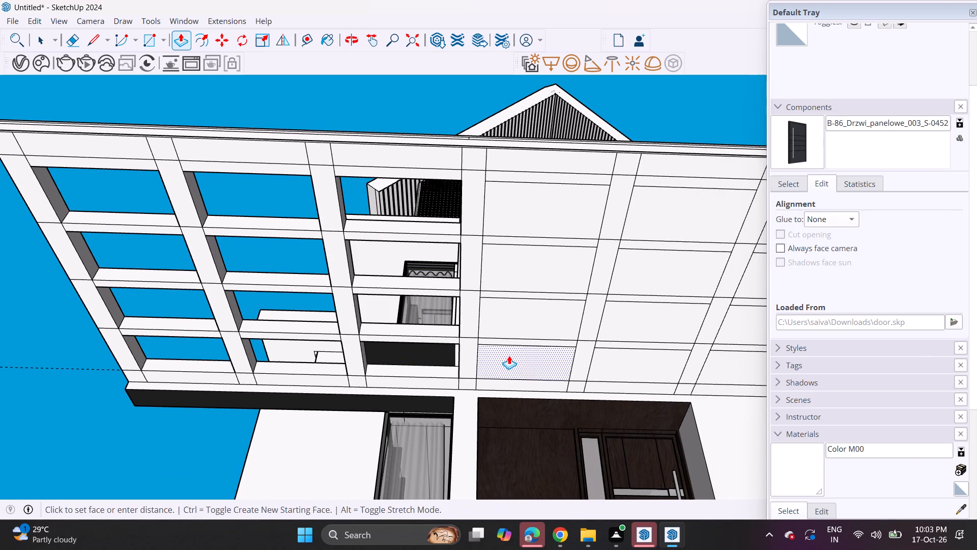
double_click(520, 327)
double_click(535, 283)
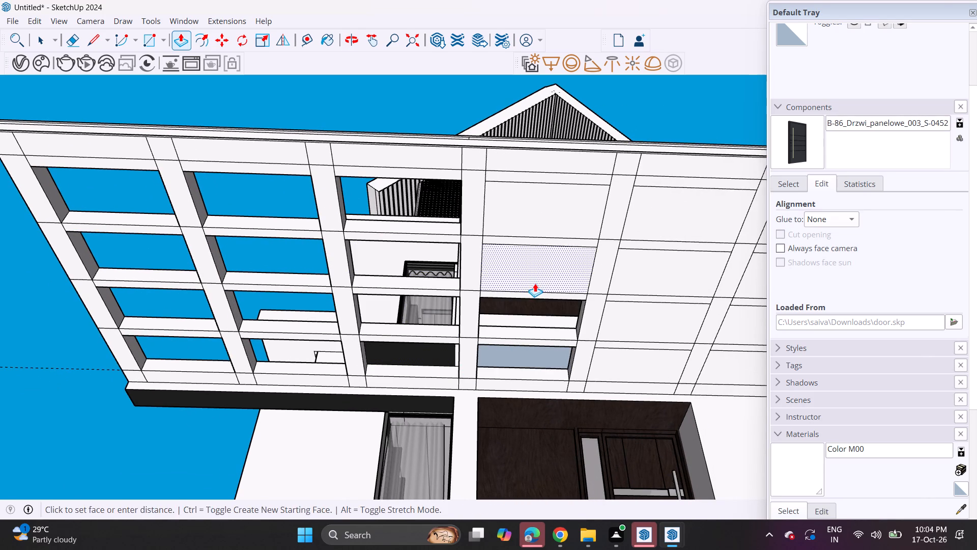
middle_drag(549, 262, 584, 272)
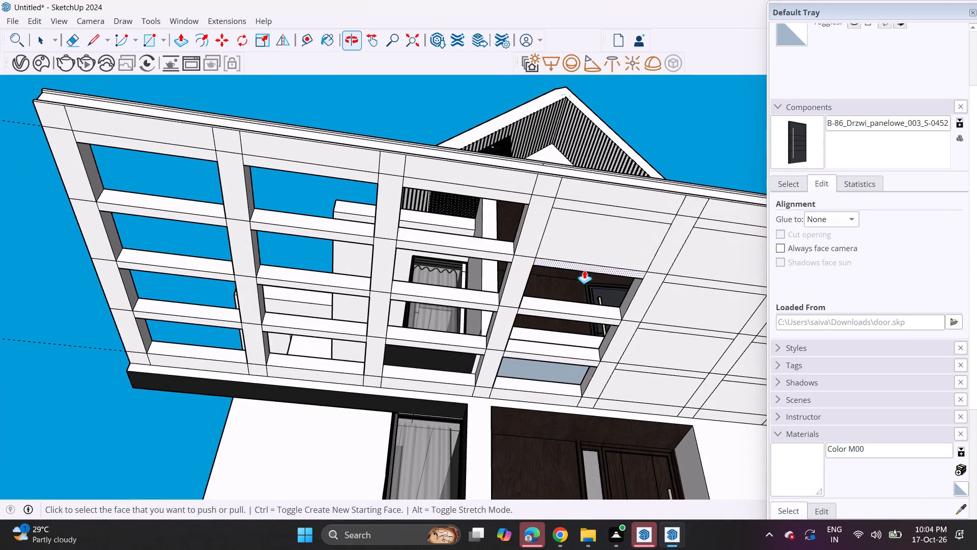
double_click(599, 227)
Repeat the push on all four panels in each of the two bays nearest the railing, leaving an open beam grid.
double_click(704, 248)
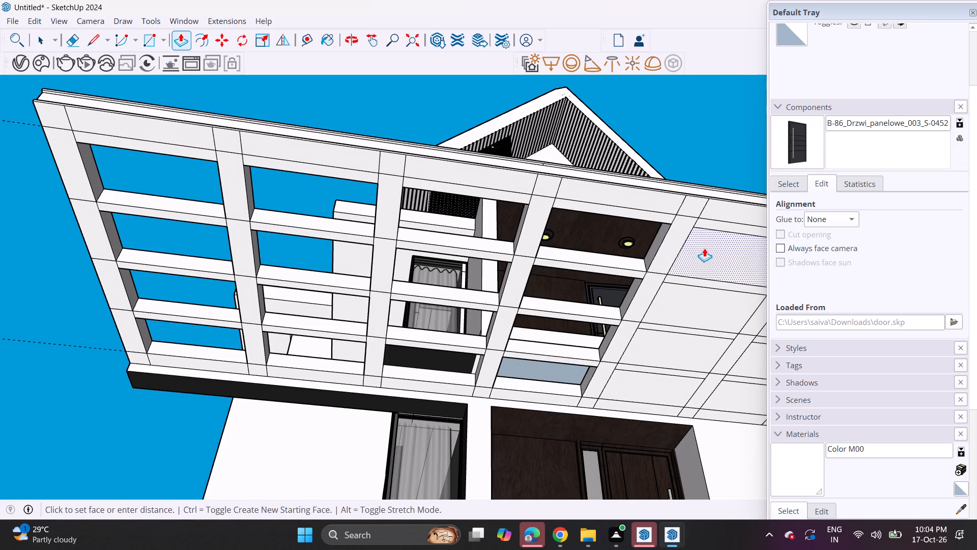
middle_drag(699, 277, 398, 197)
double_click(453, 227)
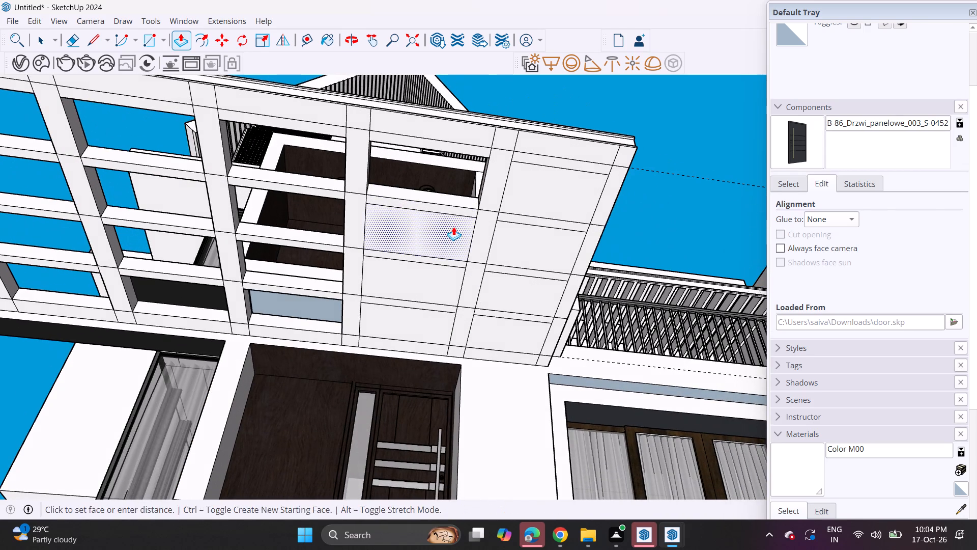
double_click(441, 270)
double_click(415, 331)
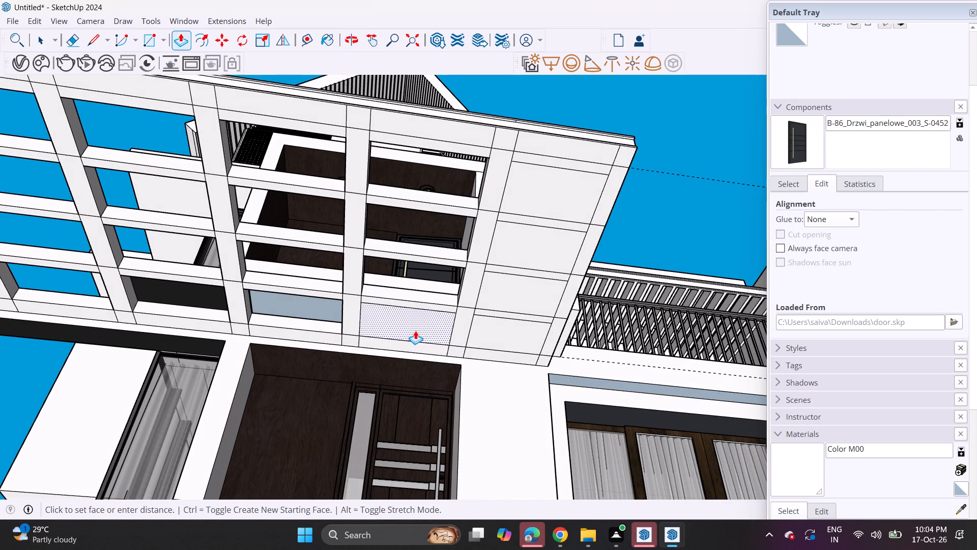
click(490, 339)
click(490, 339)
double_click(527, 287)
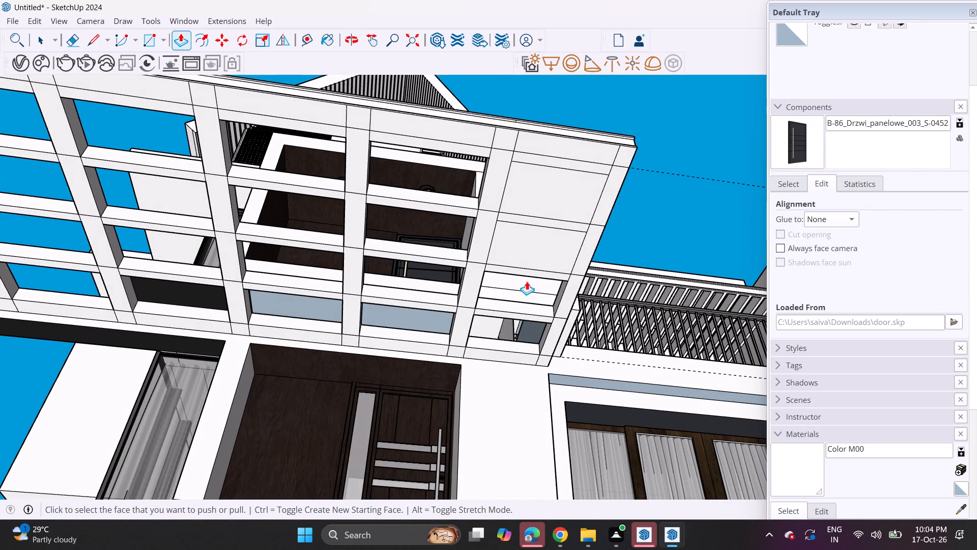
double_click(536, 252)
double_click(555, 204)
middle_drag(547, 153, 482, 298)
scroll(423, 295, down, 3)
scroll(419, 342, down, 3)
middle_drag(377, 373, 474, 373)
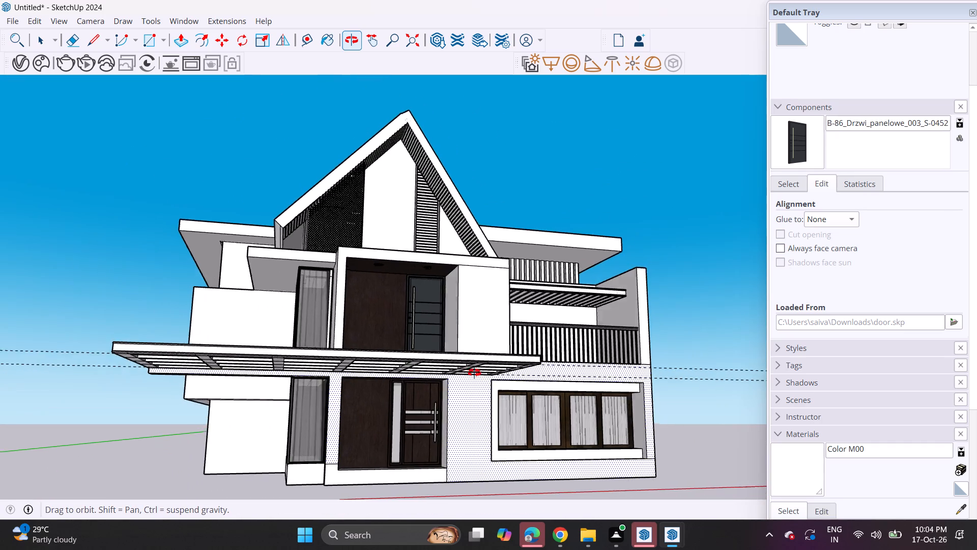
Erase the leftover lines on the canopy's outer edge beam, at the first cross beam from the railing and along the end bay.
middle_drag(474, 373, 403, 384)
scroll(395, 382, down, 1)
middle_drag(392, 394, 441, 350)
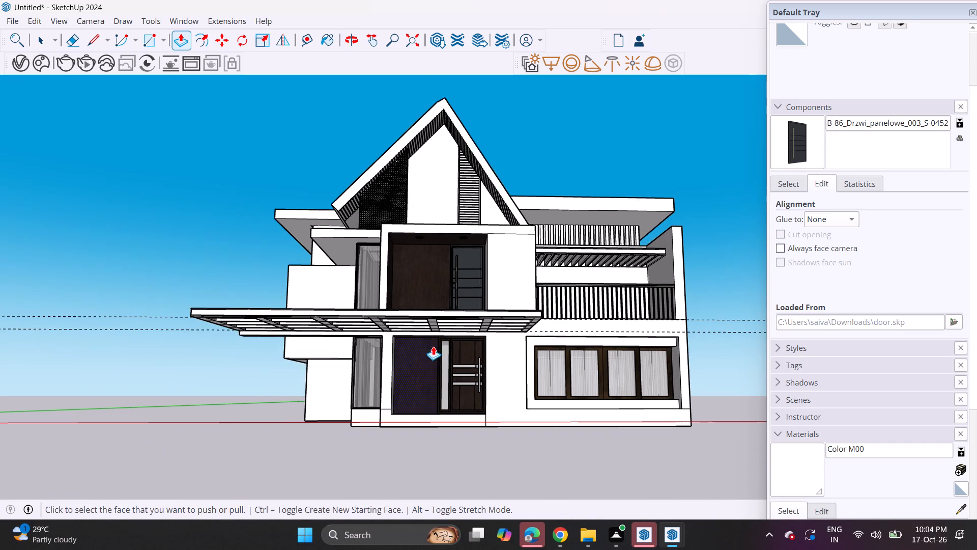
middle_drag(433, 346, 409, 368)
middle_drag(415, 349, 431, 288)
scroll(402, 327, up, 4)
scroll(452, 329, up, 3)
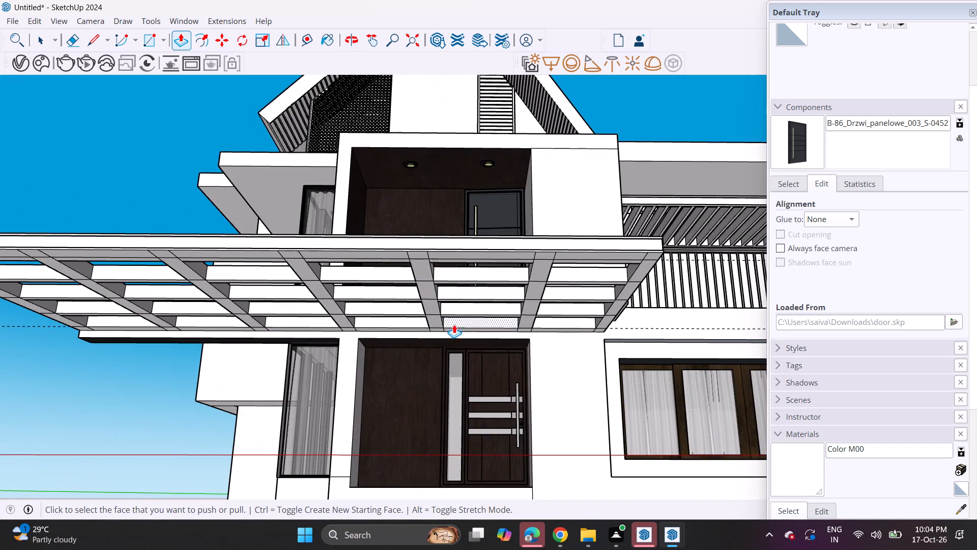
scroll(493, 304, up, 3)
middle_drag(525, 277, 523, 199)
scroll(583, 196, up, 1)
middle_drag(582, 187, 537, 245)
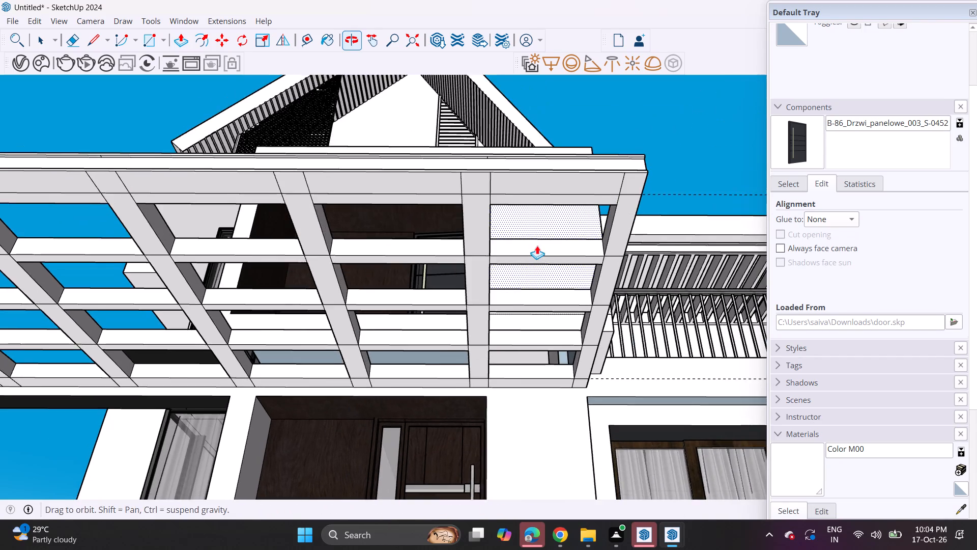
middle_drag(537, 245, 524, 166)
scroll(535, 227, up, 1)
shift+middle_drag(513, 171, 496, 266)
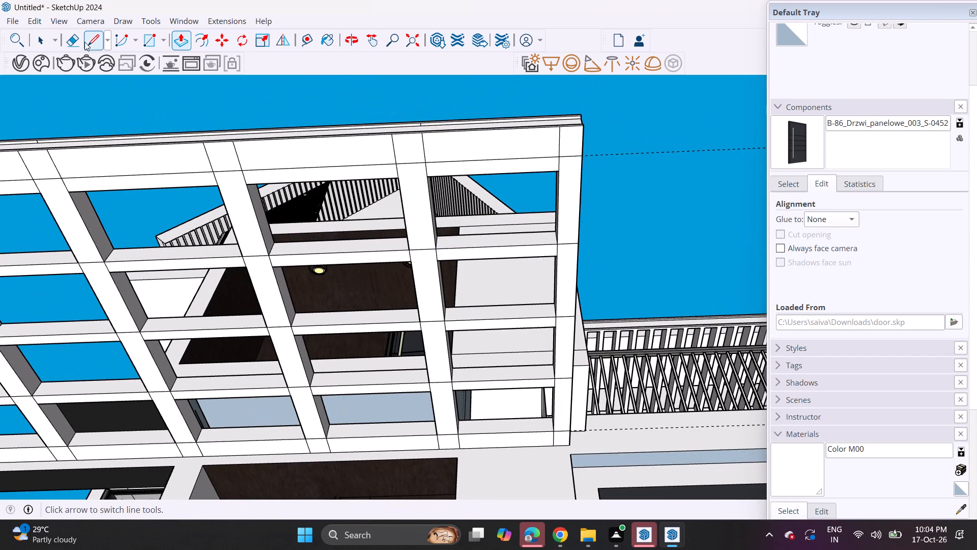
click(70, 41)
drag(408, 156, 412, 179)
drag(432, 157, 411, 159)
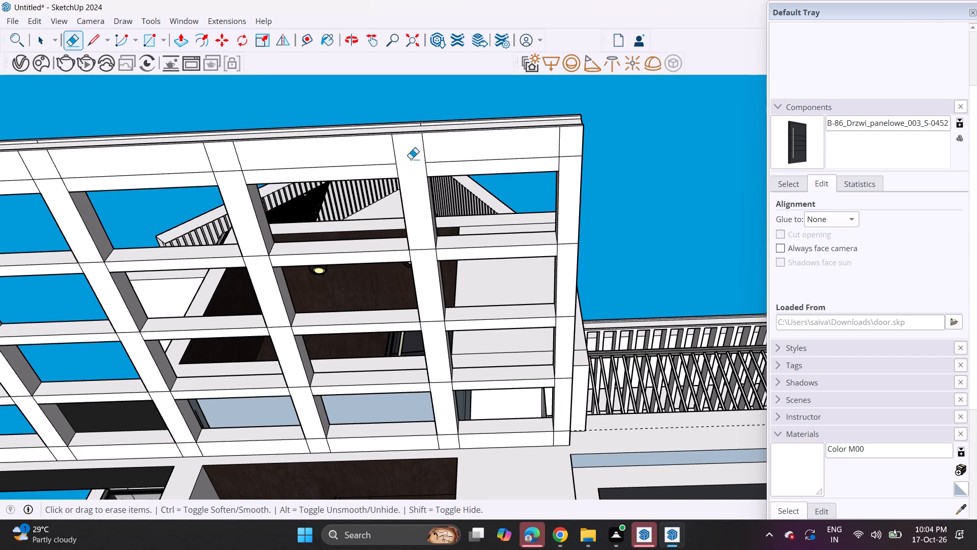
drag(411, 159, 372, 168)
click(402, 162)
drag(386, 164, 422, 158)
drag(417, 160, 469, 166)
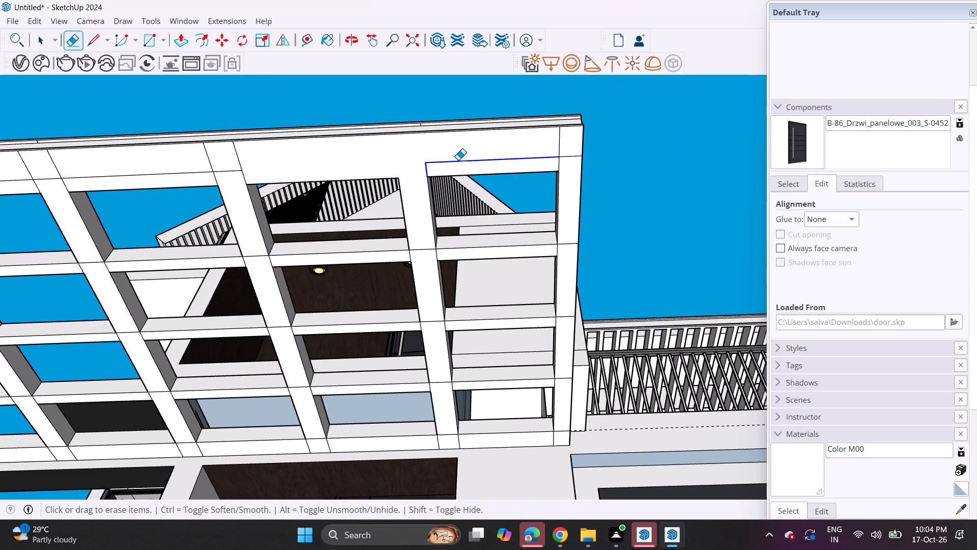
click(452, 160)
Erase the leftover lines crossing the first cross beam at its junctions, down to the wall-side beam.
drag(419, 183, 429, 317)
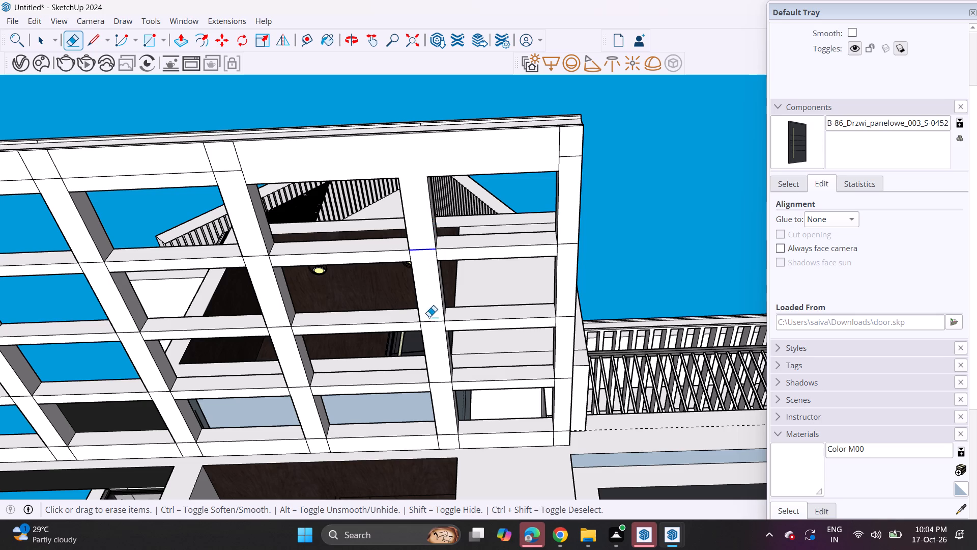
drag(429, 317, 446, 441)
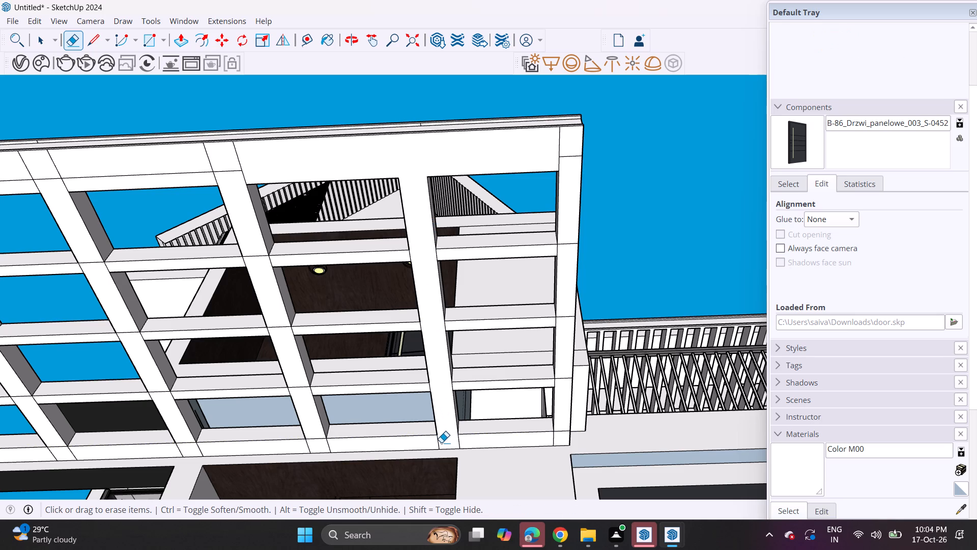
click(441, 443)
drag(441, 443, 433, 444)
click(430, 444)
double_click(463, 442)
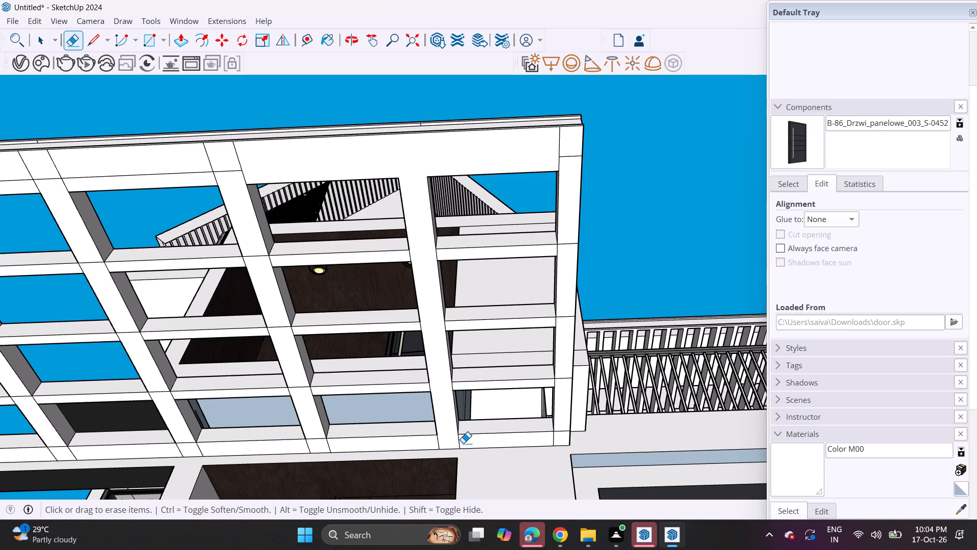
click(460, 444)
Erase the leftover junction lines along the canopy's end beam nearest the railing, including both of its corners.
click(557, 439)
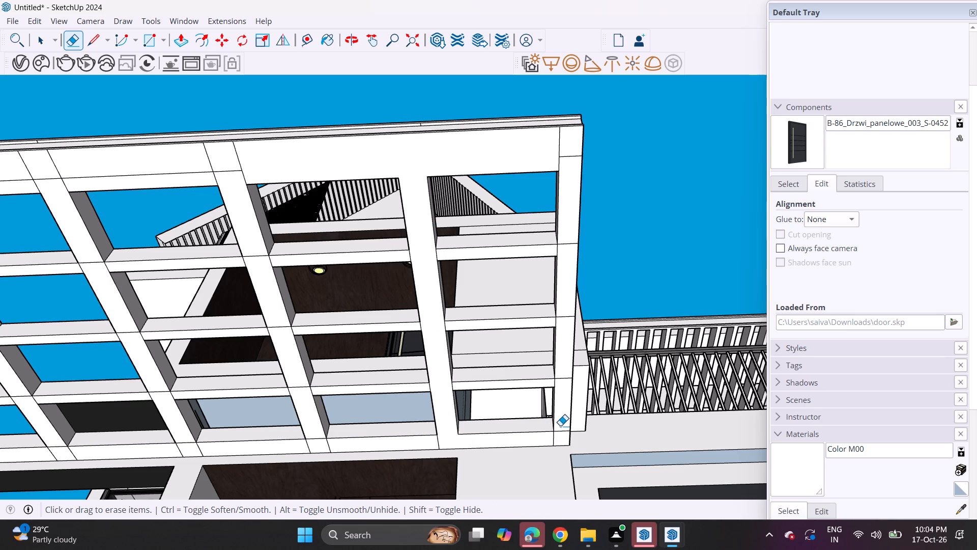
click(560, 426)
click(562, 429)
click(560, 429)
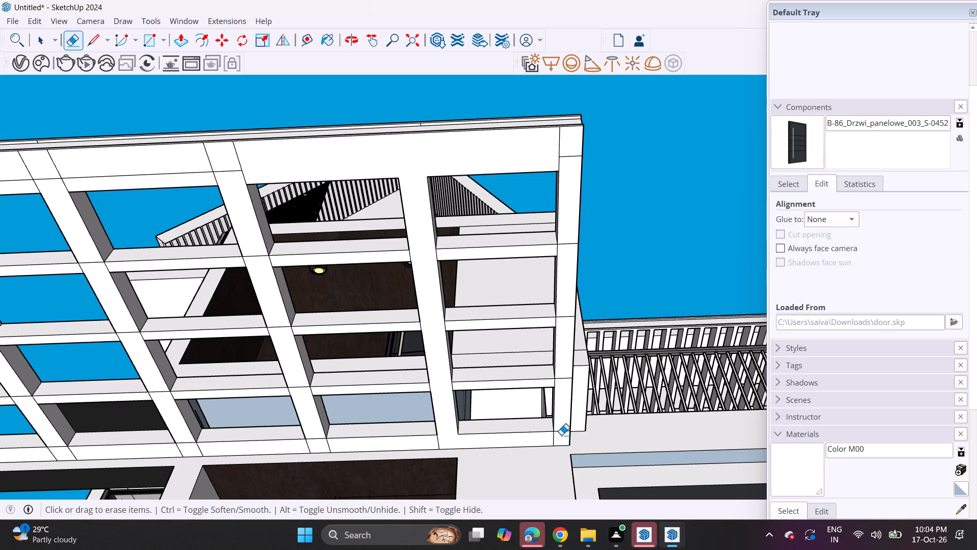
drag(566, 418, 567, 436)
click(554, 440)
drag(565, 389, 566, 387)
drag(566, 387, 569, 347)
drag(563, 326, 572, 292)
click(572, 292)
drag(569, 261, 569, 230)
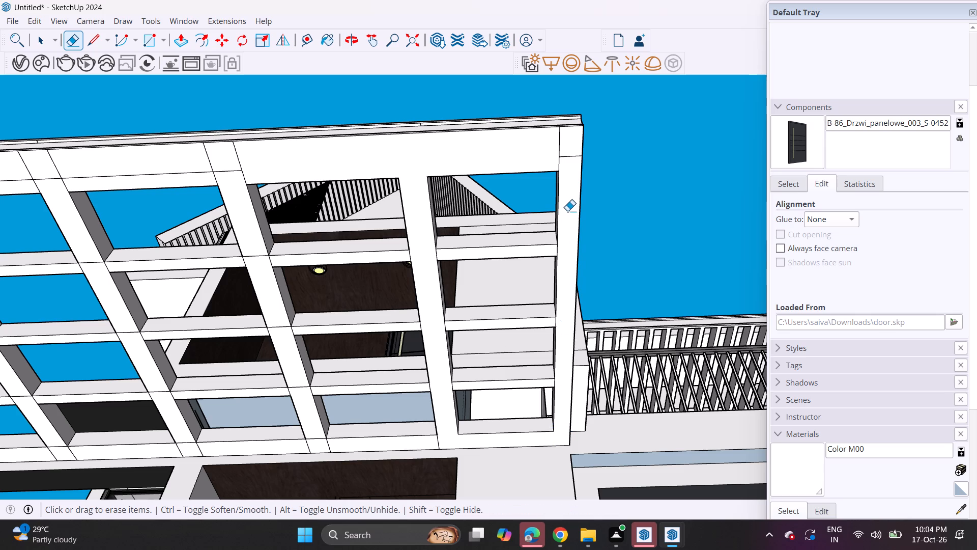
drag(568, 182, 566, 164)
drag(565, 143, 566, 157)
drag(565, 151, 551, 161)
Erase the short lines at the ends of the end bay's two outermost intermediate beams, keeping the openings clear.
scroll(557, 246, up, 2)
click(555, 251)
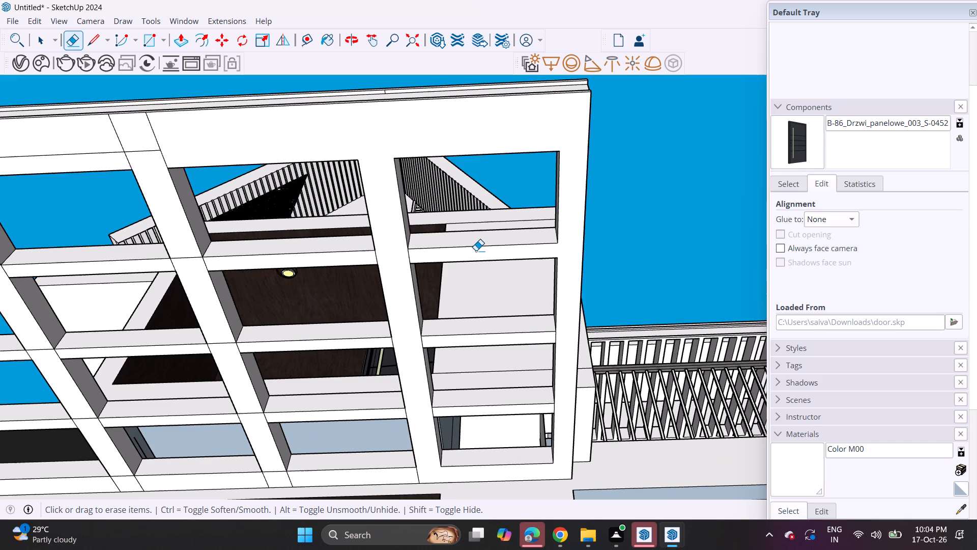
drag(413, 261, 423, 261)
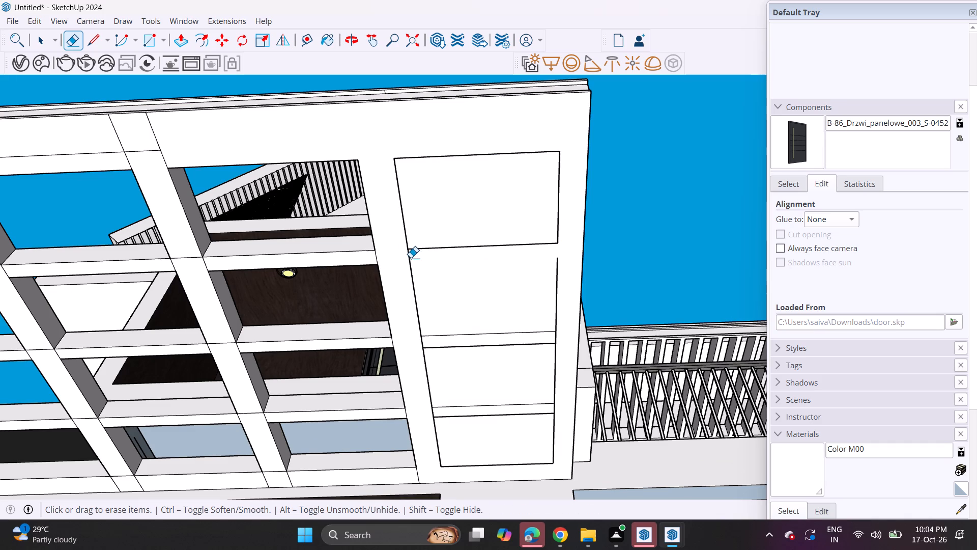
key(ctrl+z)
scroll(411, 250, up, 4)
click(405, 254)
scroll(419, 329, down, 2)
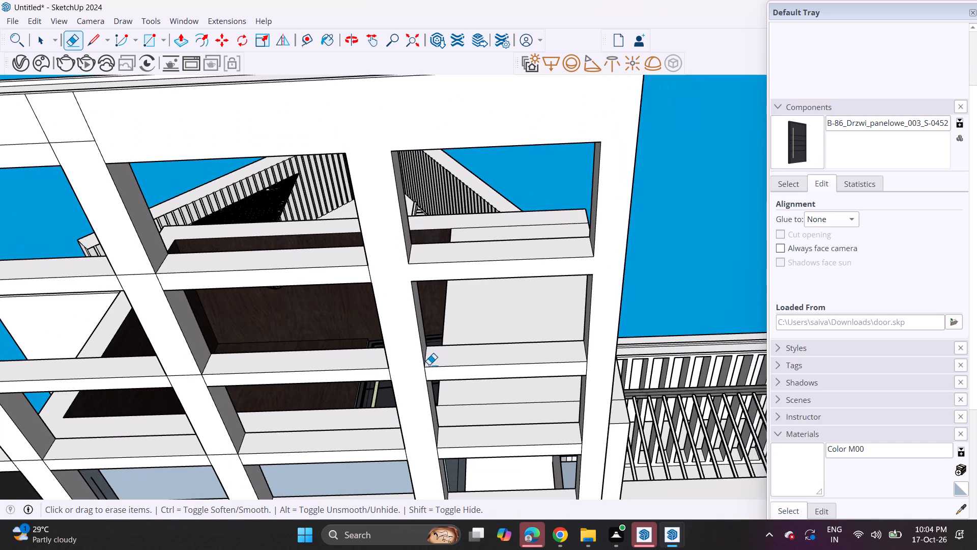
click(424, 375)
scroll(446, 386, down, 4)
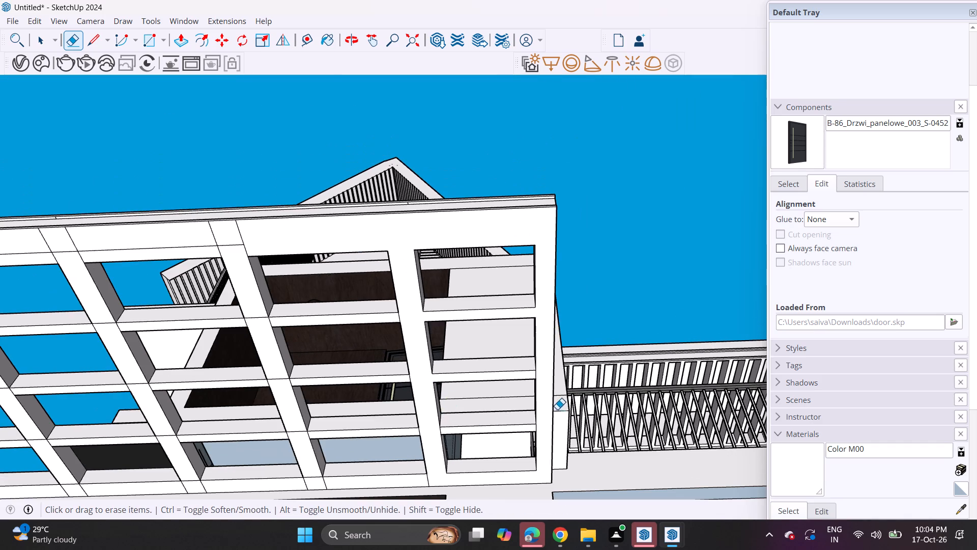
scroll(558, 408, up, 4)
scroll(534, 363, up, 5)
click(515, 354)
scroll(514, 356, down, 4)
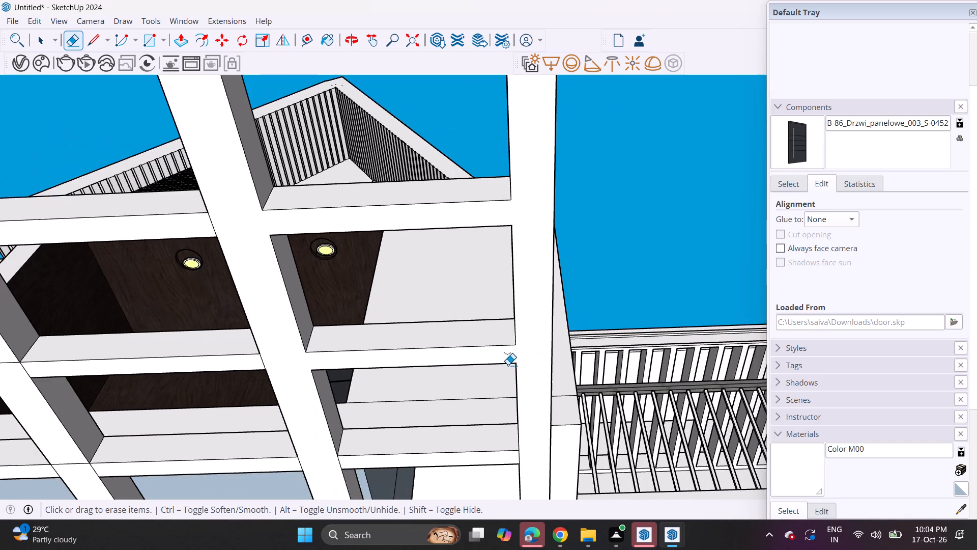
Erase the short lines at both ends of the end bay's intermediate beam closest to the wall.
shift+middle_drag(508, 365, 517, 191)
scroll(517, 282, up, 3)
click(544, 311)
double_click(535, 311)
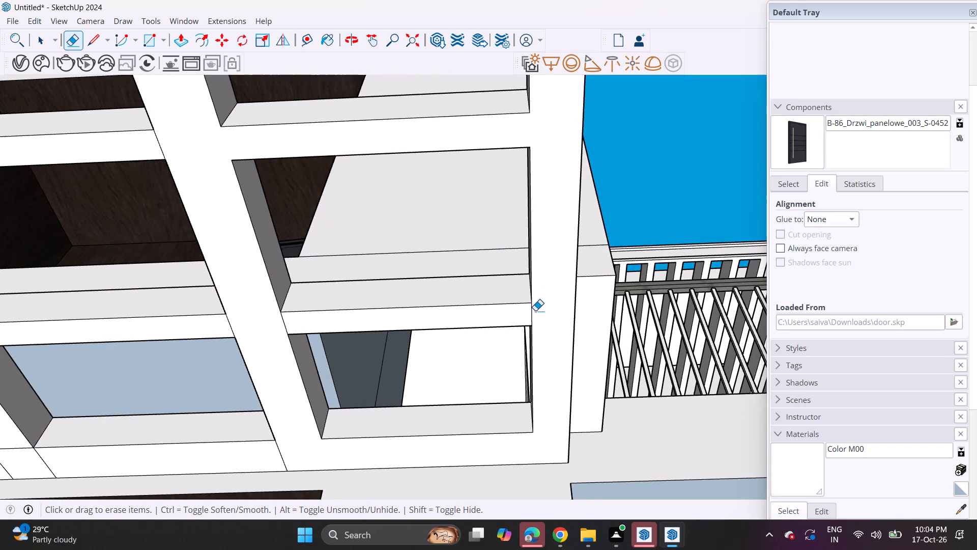
click(523, 315)
click(531, 313)
click(282, 324)
Erase the junction lines at both ends of the second bay's intermediate beam closest to the wall, including at the second cross beam.
scroll(291, 322, down, 2)
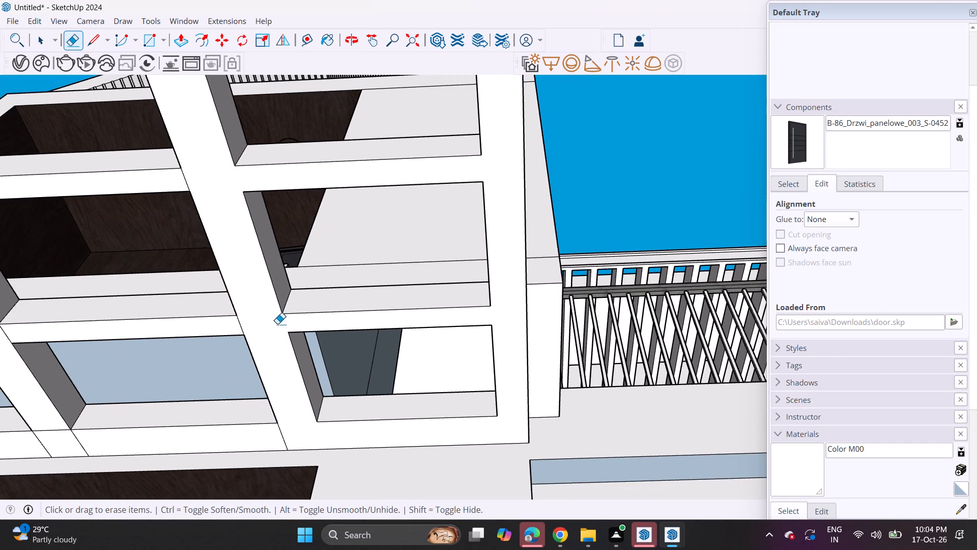
shift+middle_drag(270, 317, 621, 265)
drag(581, 274, 612, 274)
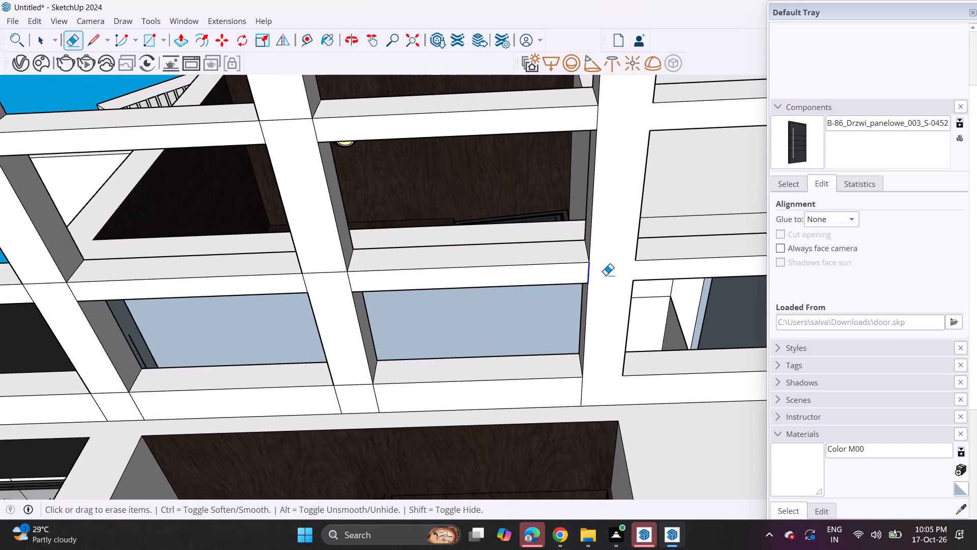
drag(324, 270, 329, 297)
drag(346, 283, 364, 281)
drag(352, 380, 356, 400)
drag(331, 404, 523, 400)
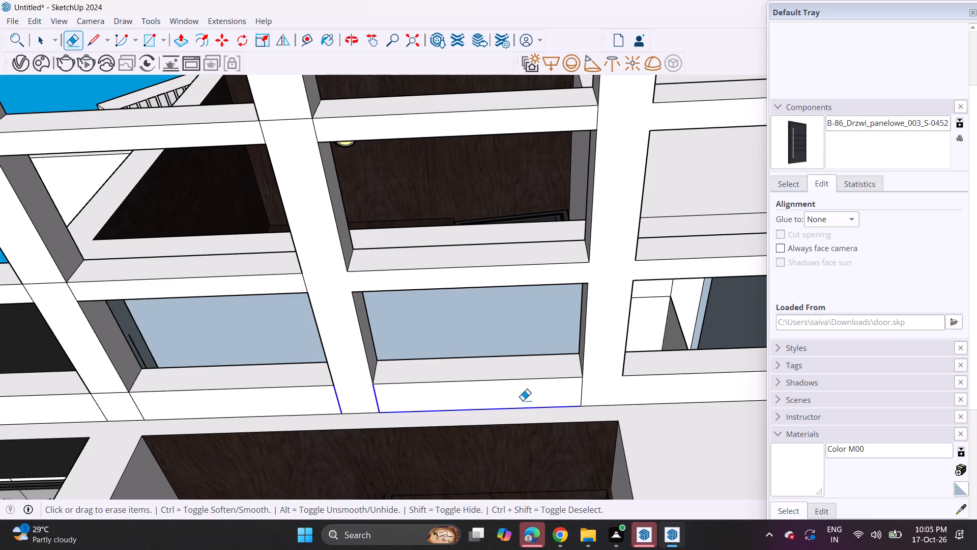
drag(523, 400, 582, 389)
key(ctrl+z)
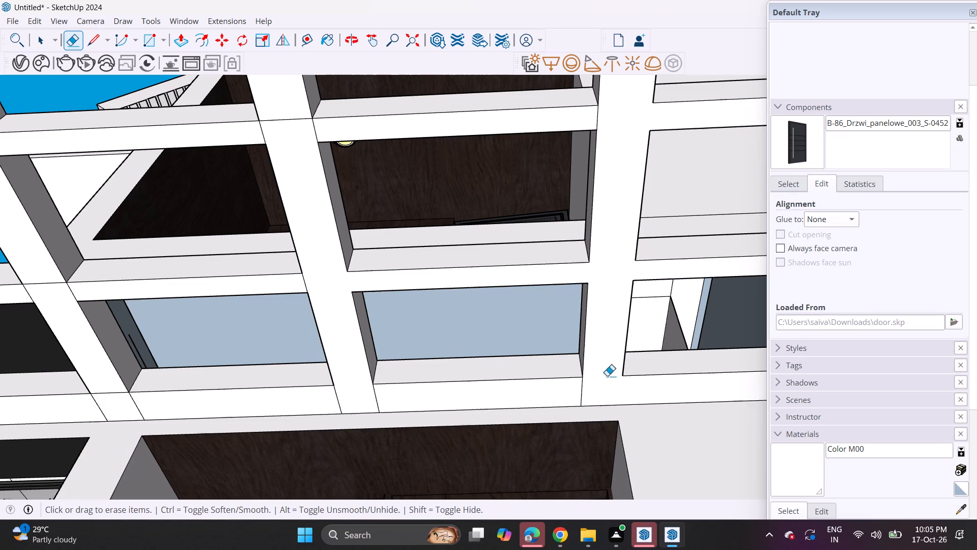
Erase the second bay's leftover lines on the wall-side beam and at the second cross beam's next junction outward.
click(578, 387)
click(581, 390)
drag(363, 396, 380, 400)
drag(342, 401, 354, 401)
drag(324, 405, 337, 401)
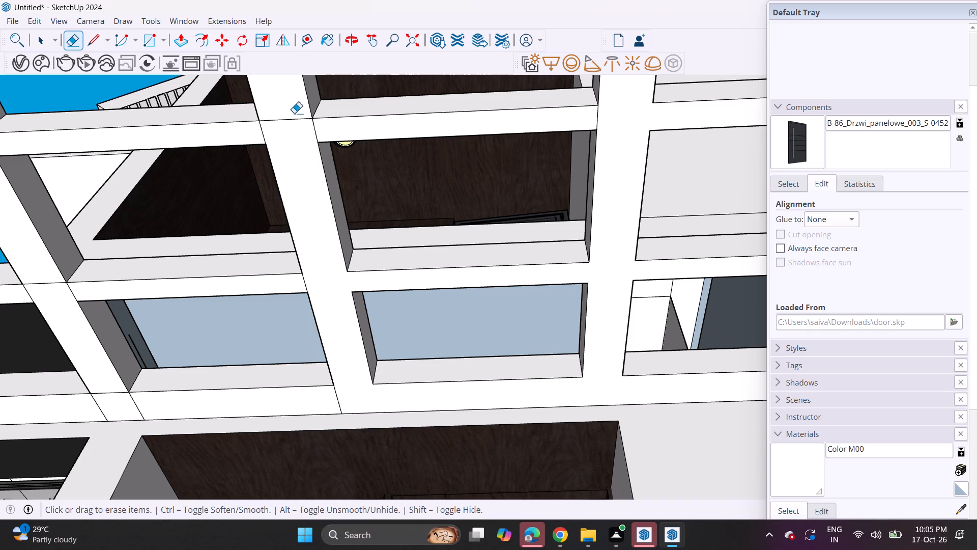
drag(293, 112, 287, 135)
double_click(246, 138)
drag(246, 138, 314, 117)
Erase the leftover lines on the wall-side beam where it meets the second and third cross beams from the railing.
scroll(290, 137, down, 3)
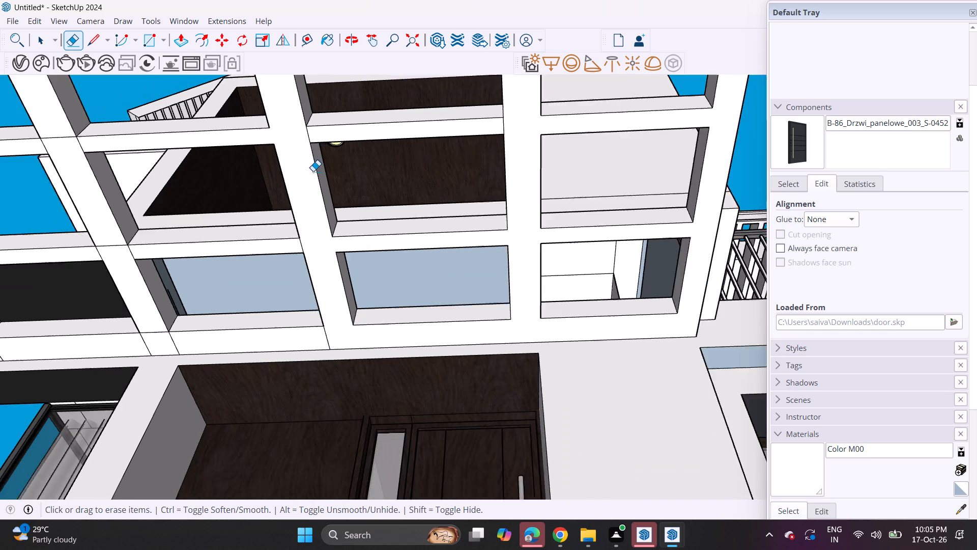
scroll(313, 171, down, 5)
shift+middle_drag(325, 208, 593, 207)
scroll(556, 276, up, 9)
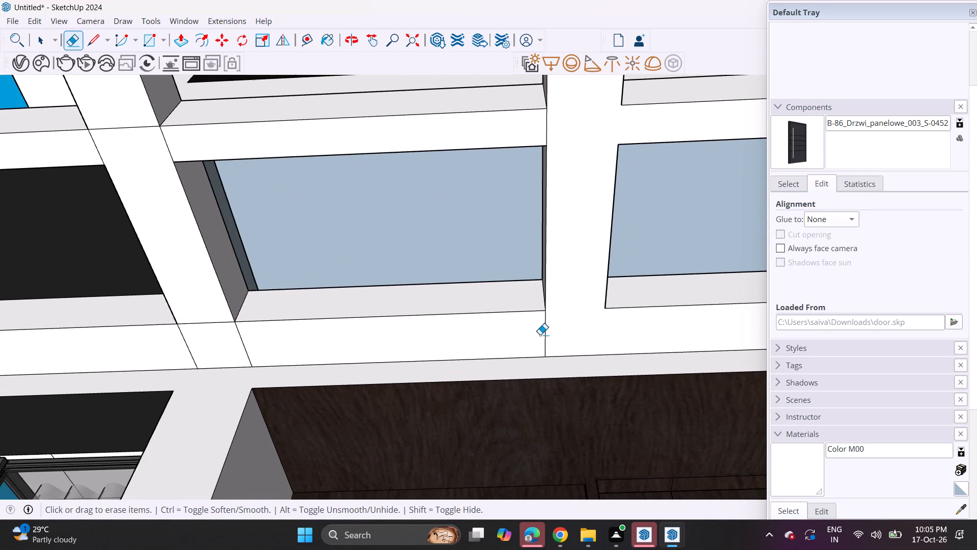
drag(540, 335, 549, 335)
click(555, 335)
drag(214, 298, 214, 322)
drag(170, 347, 250, 345)
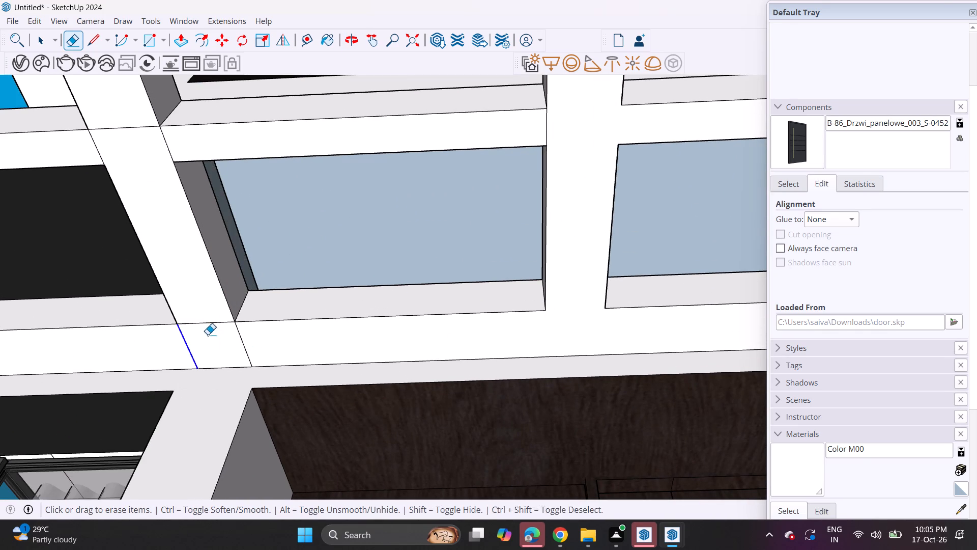
drag(216, 317, 218, 335)
Erase the leftover lines at the third cross beam's junctions with the intermediate beams, working outward from the wall.
middle_drag(206, 295, 492, 359)
scroll(497, 296, up, 1)
drag(479, 154, 468, 223)
scroll(464, 197, down, 5)
drag(434, 214, 470, 214)
drag(493, 209, 501, 209)
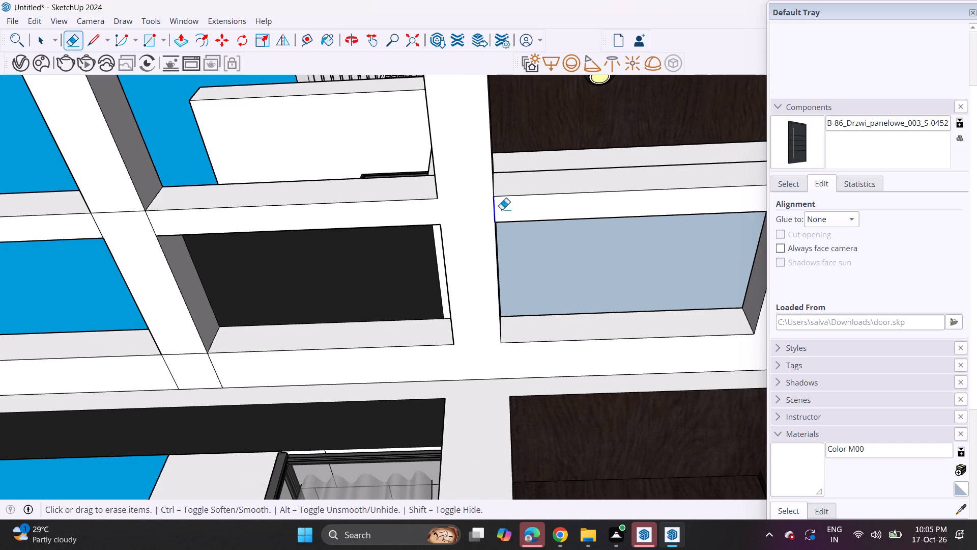
scroll(469, 224, down, 5)
shift+middle_drag(467, 181, 439, 340)
drag(428, 251, 428, 282)
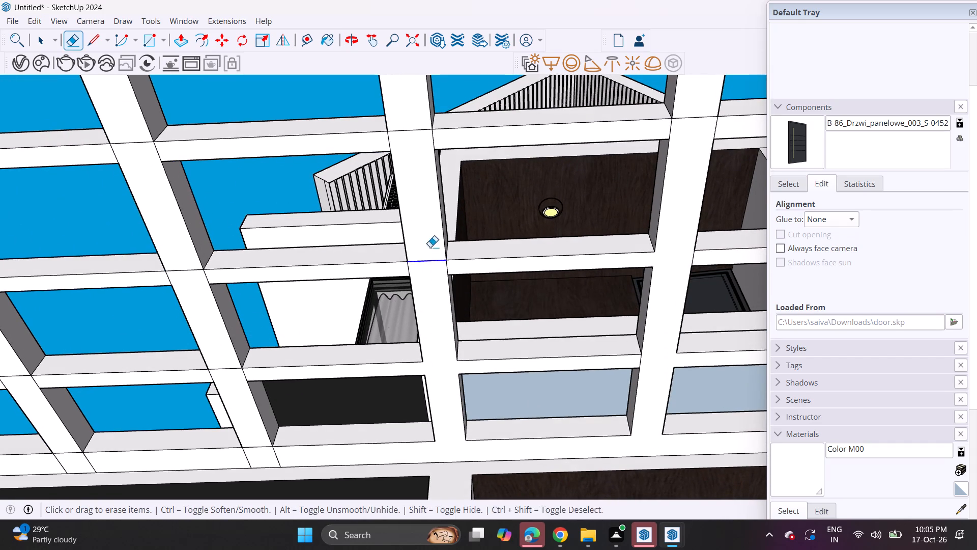
click(409, 267)
drag(406, 124, 414, 152)
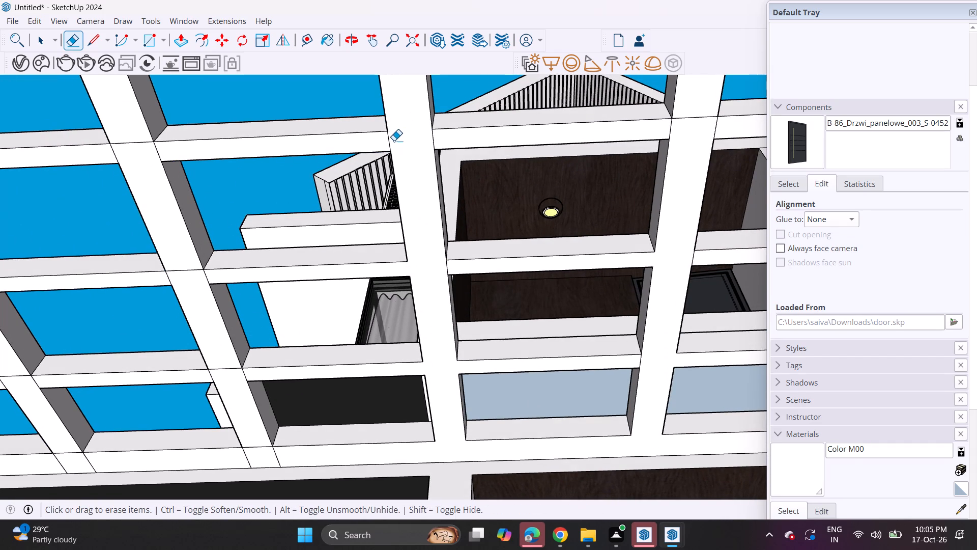
drag(383, 140, 404, 140)
Erase the leftover lines on the canopy's outer edge beam where it meets the third cross beam from the railing.
shift+middle_drag(401, 126, 441, 355)
drag(441, 208, 442, 248)
drag(450, 207, 477, 207)
drag(400, 212, 421, 211)
drag(479, 203, 481, 217)
click(478, 224)
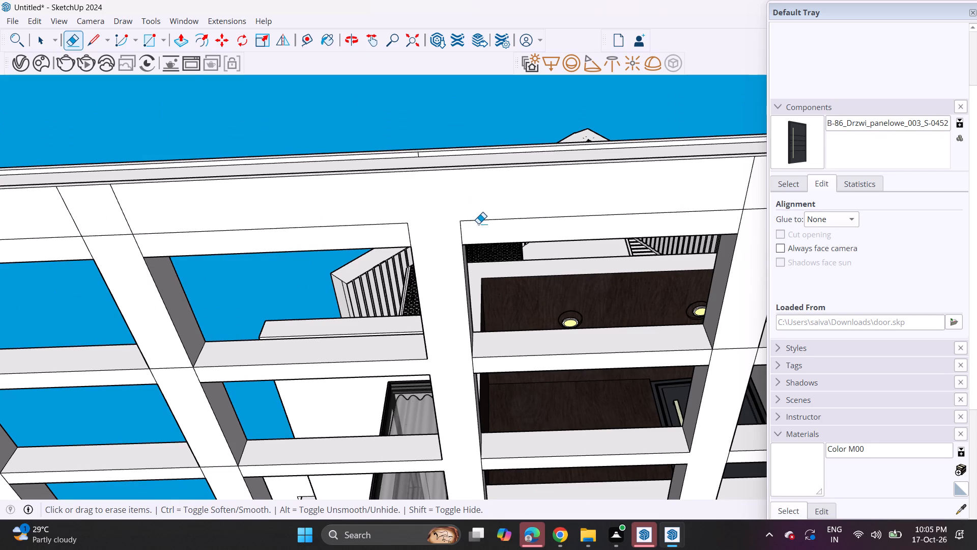
drag(474, 210, 466, 233)
drag(461, 229, 452, 242)
drag(386, 229, 436, 227)
double_click(400, 219)
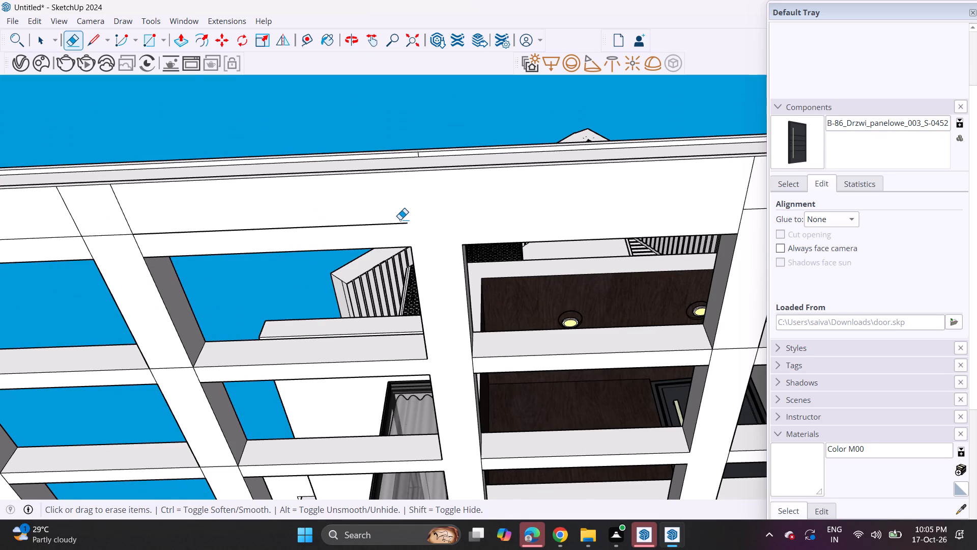
Erase the leftover lines on the outer edge beam at its junction with the fourth cross beam from the railing.
drag(38, 223, 88, 234)
drag(72, 225, 86, 229)
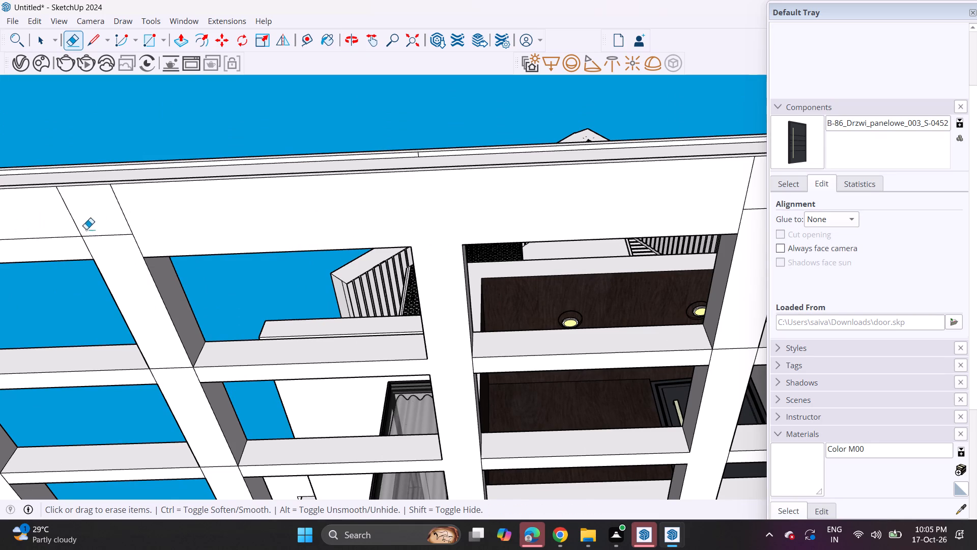
drag(86, 229, 105, 234)
drag(108, 220, 109, 244)
drag(102, 235, 100, 241)
drag(80, 241, 74, 249)
drag(82, 230, 72, 253)
drag(75, 236, 85, 234)
drag(111, 218, 128, 229)
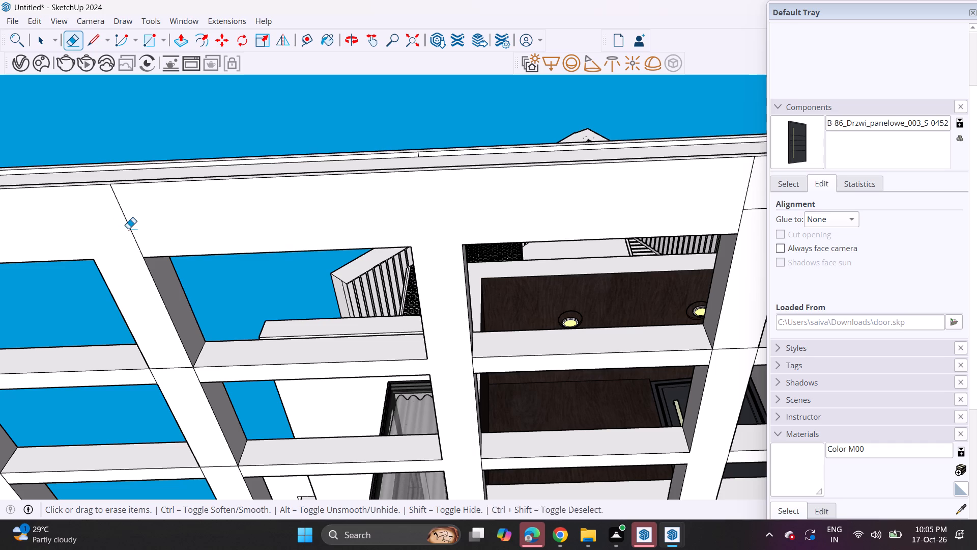
drag(126, 215, 126, 227)
Erase the second cross beam's leftover junction lines at the outer edge beam and at the first intermediate beam inward.
scroll(126, 215, down, 7)
drag(528, 199, 526, 224)
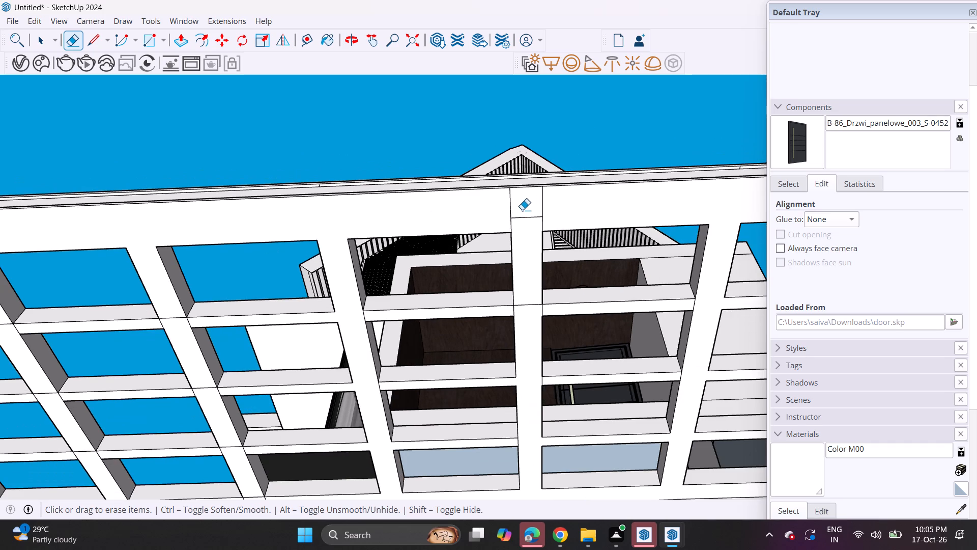
drag(522, 210, 525, 229)
drag(514, 210, 574, 206)
click(481, 216)
click(547, 208)
drag(512, 208, 449, 231)
scroll(423, 230, down, 4)
drag(496, 281, 496, 307)
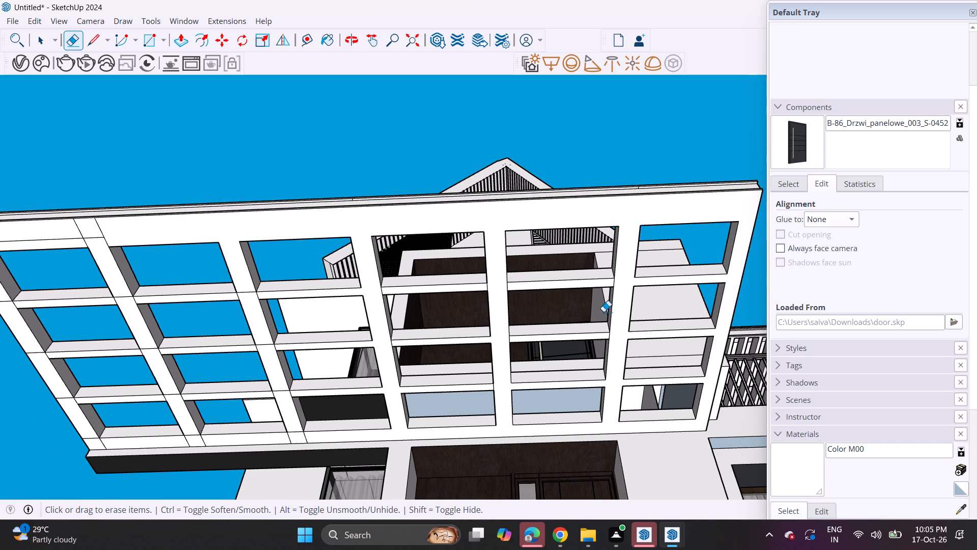
Erase the leftover lines on the wall-side beam where it meets the fourth cross beam from the railing.
middle_drag(234, 392, 446, 280)
scroll(480, 338, up, 3)
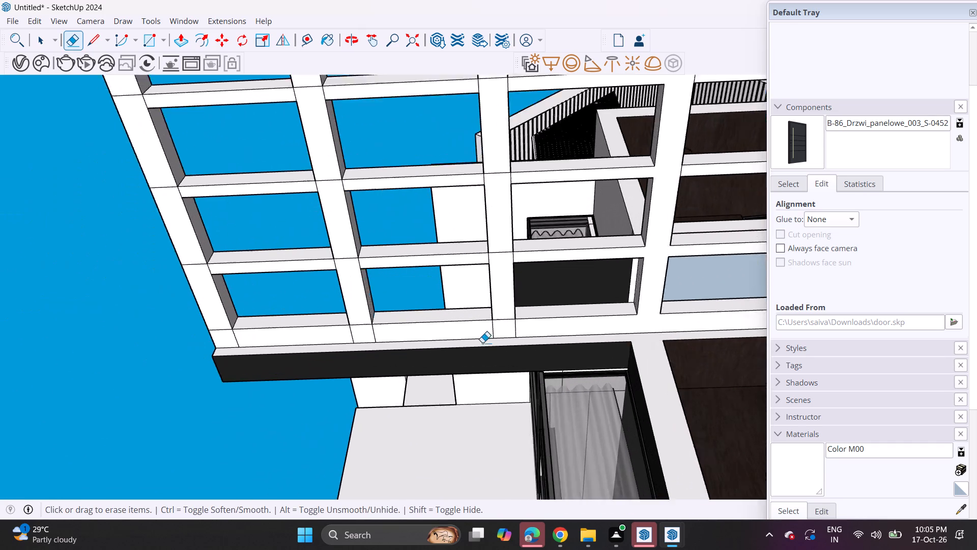
scroll(482, 343, up, 2)
drag(502, 309, 508, 333)
drag(519, 326, 542, 332)
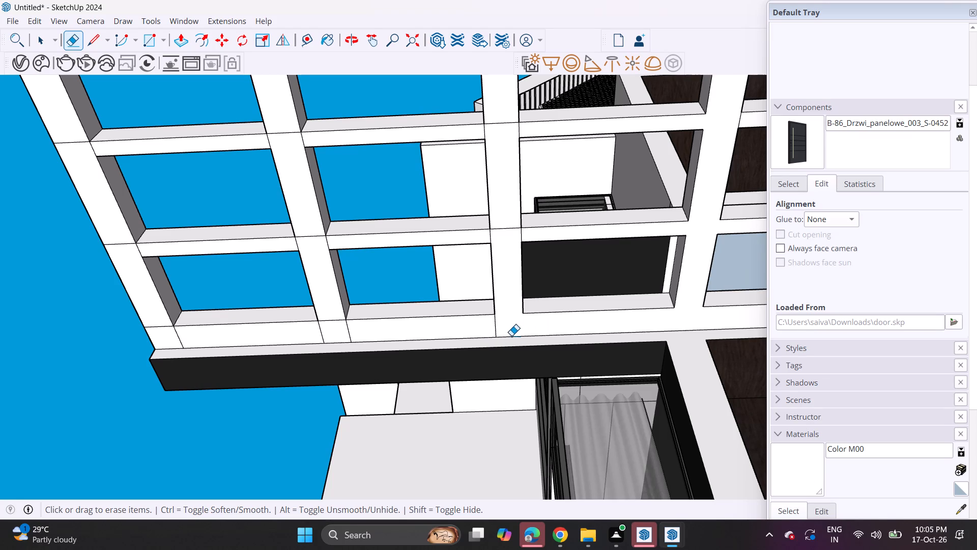
click(493, 322)
drag(488, 329, 511, 325)
click(515, 324)
Erase the leftover lines on the wall-side beam where it meets the fifth cross beam from the railing.
drag(313, 330, 350, 328)
drag(333, 315, 333, 338)
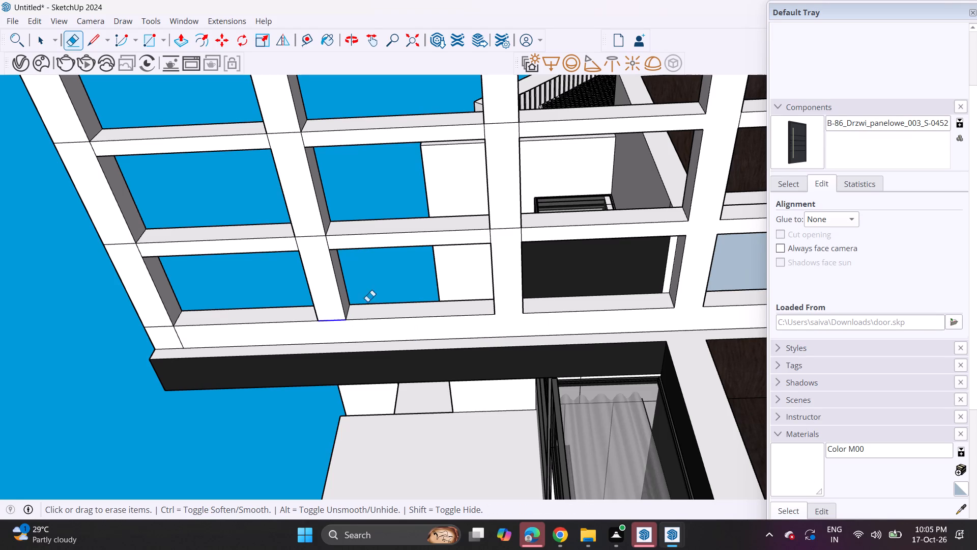
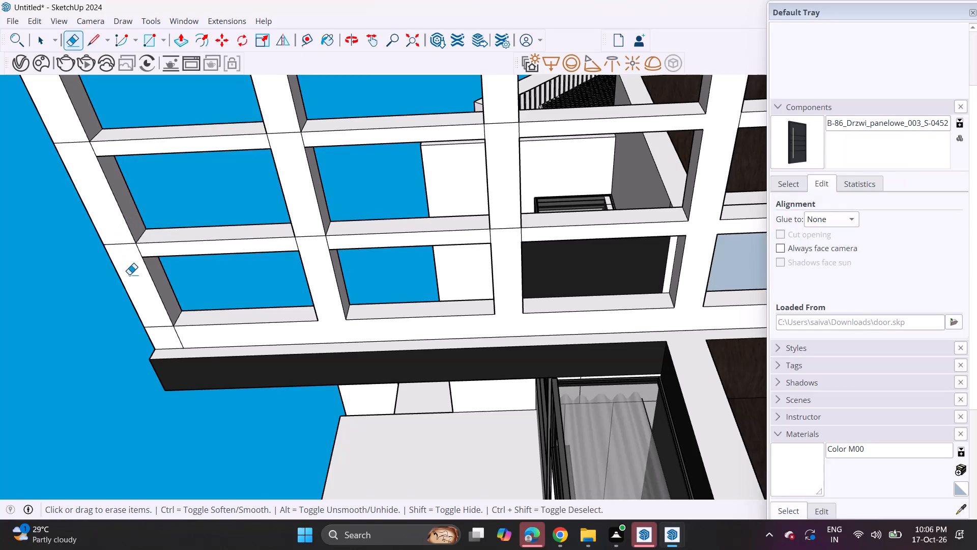
Erase the leftover lines on the end beam farthest from the railing, at the wall-side corner and the two nearest intermediate beams.
drag(149, 316, 155, 327)
drag(160, 331, 165, 336)
click(174, 340)
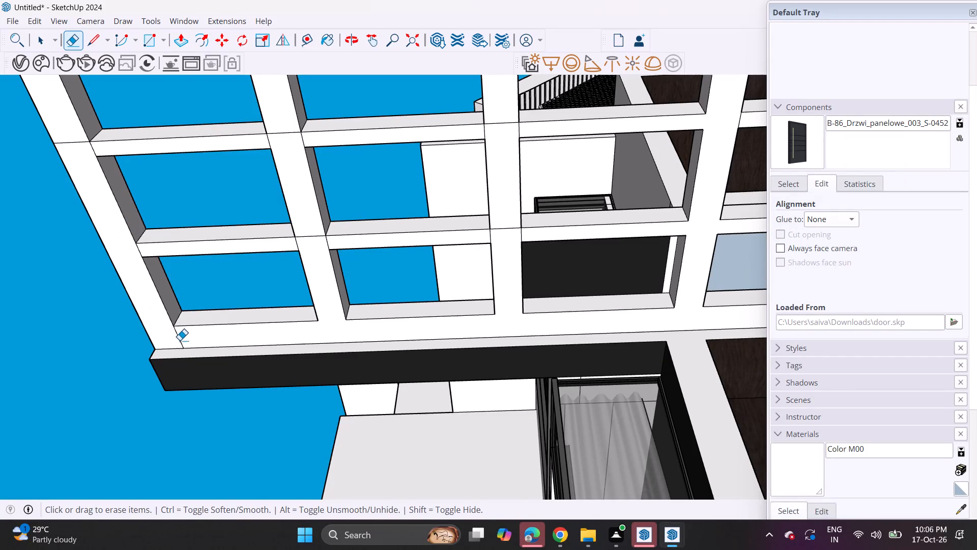
click(180, 340)
click(137, 255)
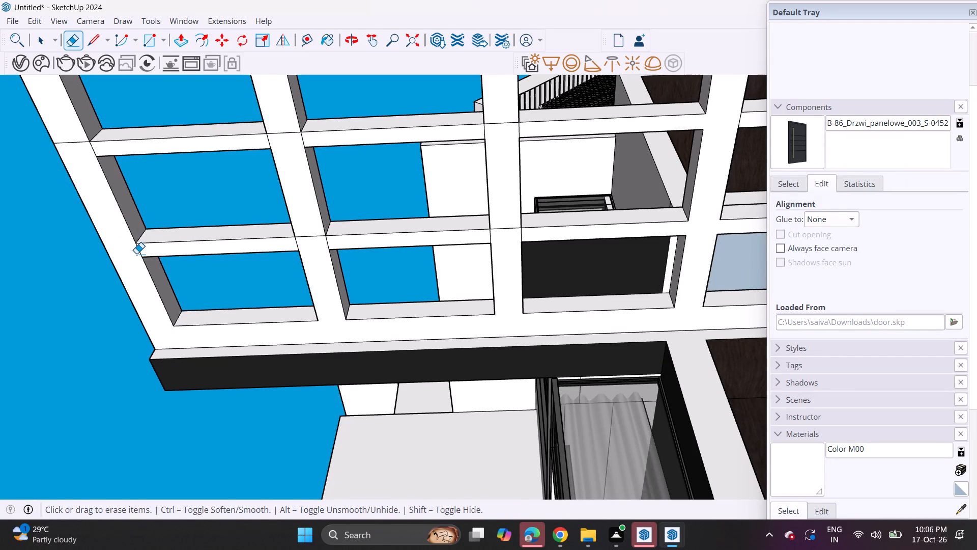
click(140, 251)
drag(69, 136, 83, 165)
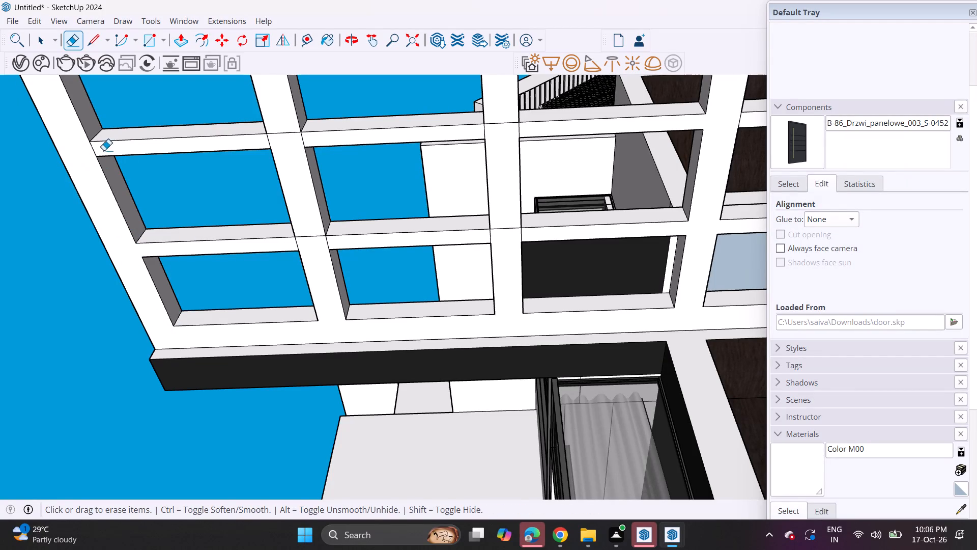
drag(88, 153, 103, 149)
click(104, 149)
Erase the junction lines where the cross beam beside the far end beam meets the two intermediate beams nearest the wall.
drag(269, 124, 275, 137)
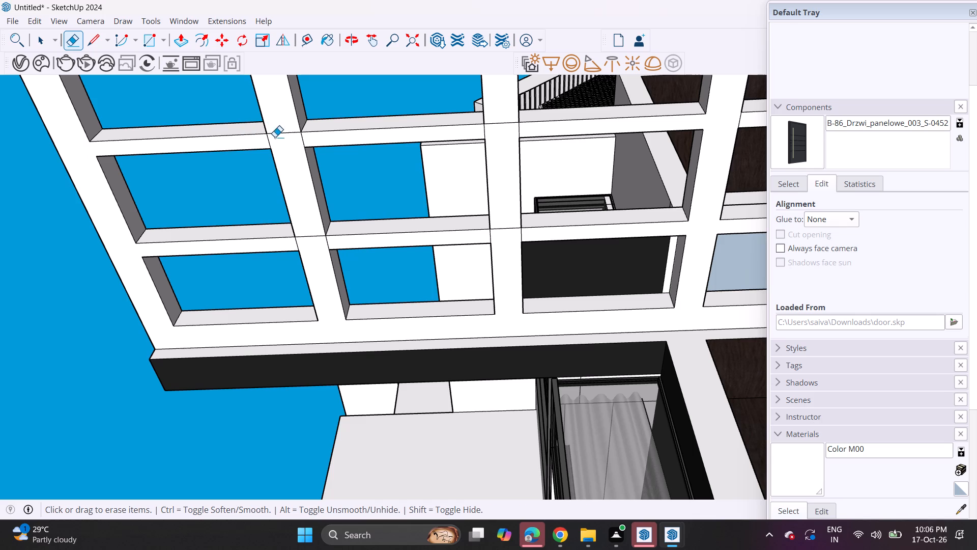
drag(275, 137, 276, 143)
click(271, 138)
drag(261, 143, 266, 143)
drag(275, 136, 270, 140)
click(268, 143)
drag(311, 217, 311, 237)
click(296, 245)
Erase the leftover lines on the outer edge beam where it meets the cross beam beside the far end beam.
scroll(343, 225, down, 15)
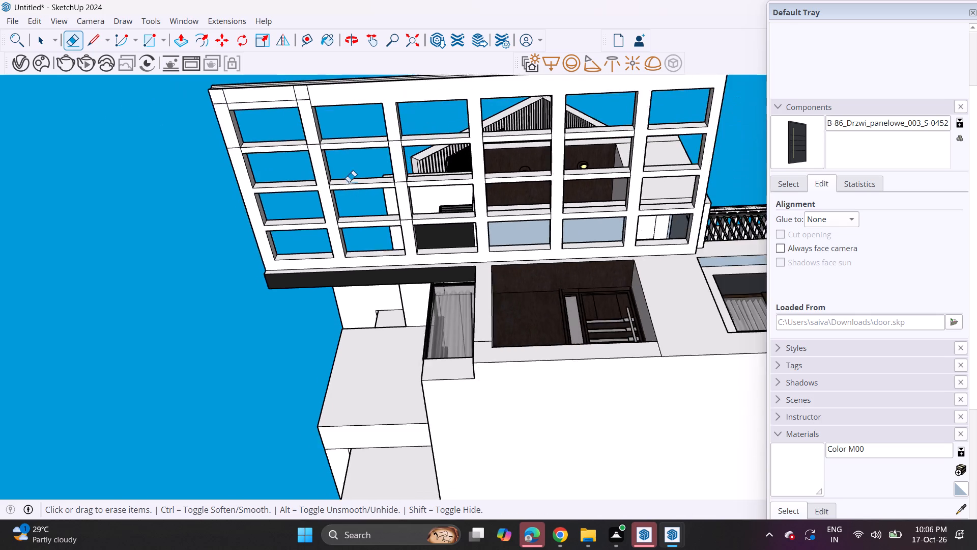
scroll(349, 182, down, 2)
scroll(299, 132, up, 14)
drag(324, 127, 335, 133)
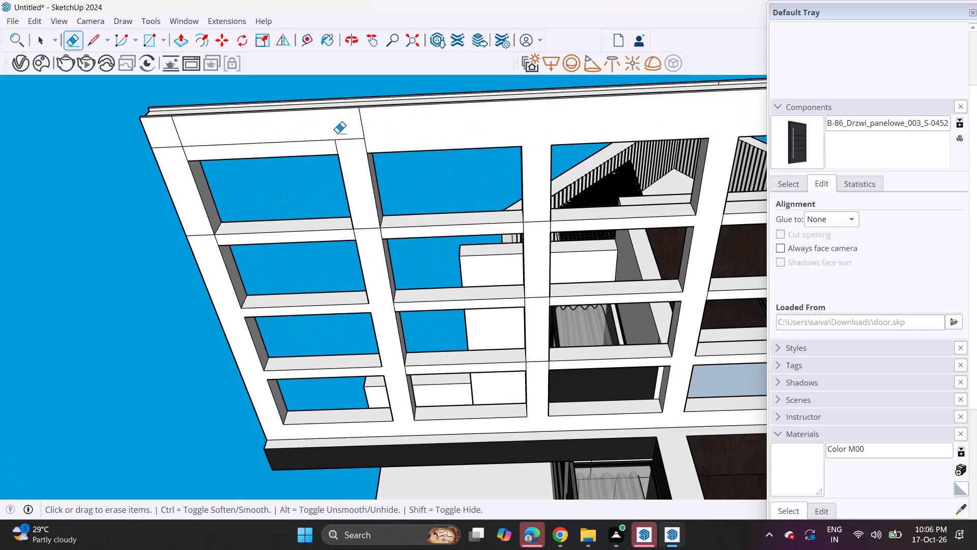
drag(337, 133, 353, 160)
double_click(366, 131)
drag(333, 132, 334, 144)
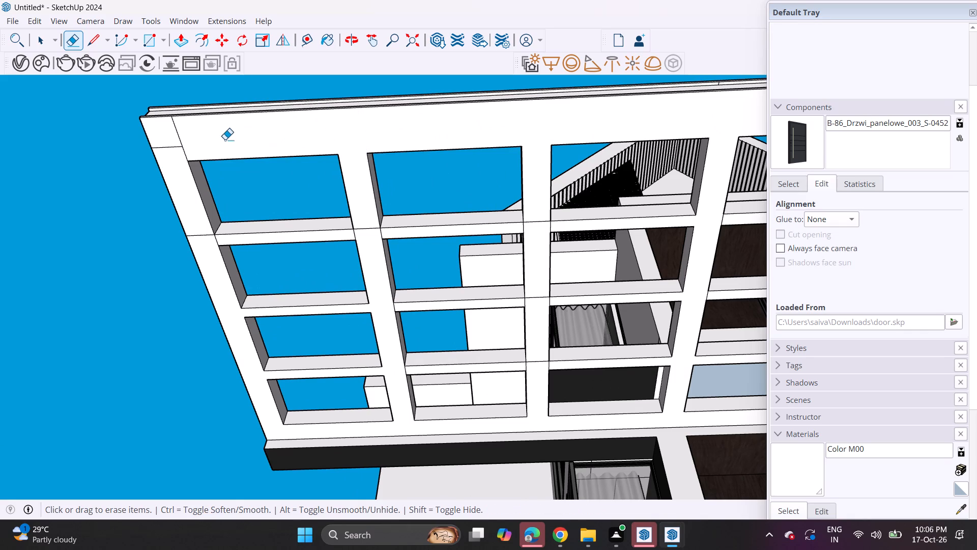
Erase the leftover lines on the far end beam at the outer corner and at the outermost intermediate beam.
drag(166, 144, 169, 158)
drag(166, 134, 187, 139)
drag(187, 214, 200, 251)
click(214, 239)
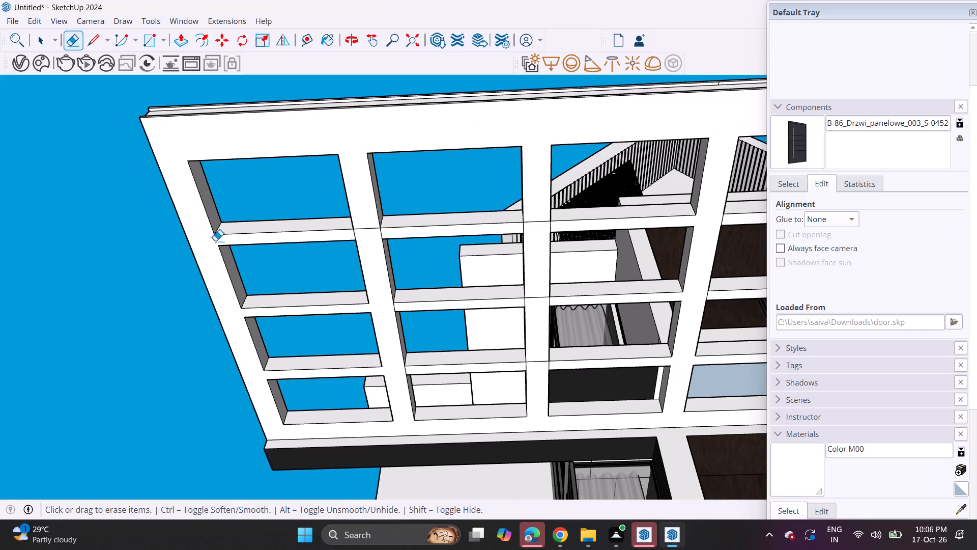
Erase the remaining junction lines where the intermediate beams cross the two cross beams nearest the far end beam.
drag(359, 227, 360, 232)
click(353, 235)
scroll(374, 238, up, 7)
drag(382, 234, 417, 234)
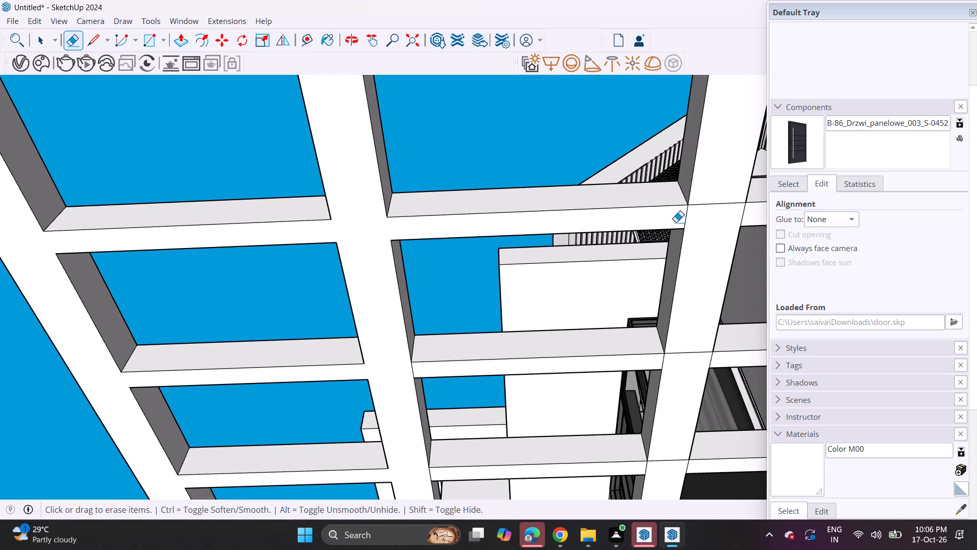
drag(676, 222, 696, 215)
drag(703, 182, 704, 219)
scroll(659, 293, down, 4)
drag(671, 324, 674, 346)
scroll(469, 340, up, 8)
drag(483, 354, 508, 358)
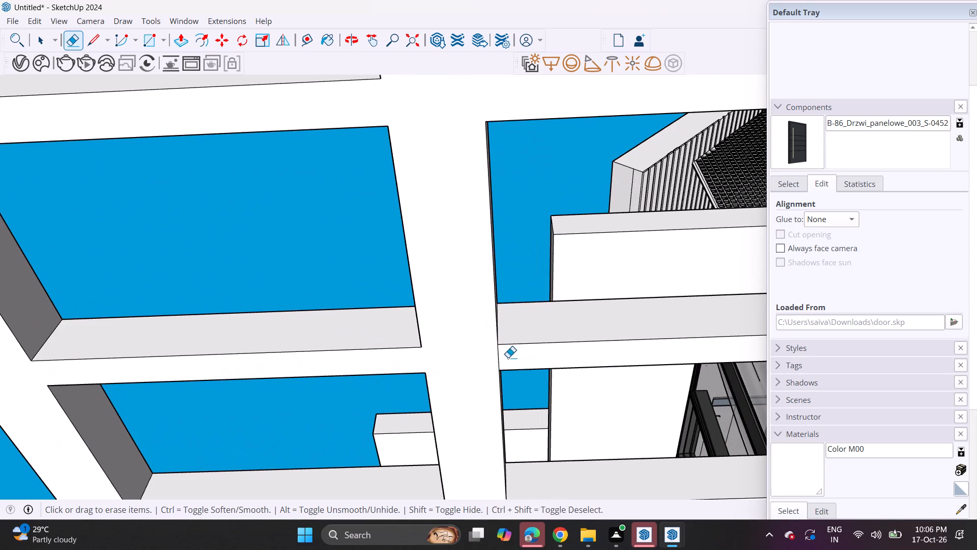
Examine the canopy grid and the whole front facade from above, below and the front.
scroll(495, 359, down, 16)
shift+middle_drag(499, 364, 406, 158)
shift+scroll(499, 364, up, 2)
scroll(376, 148, down, 3)
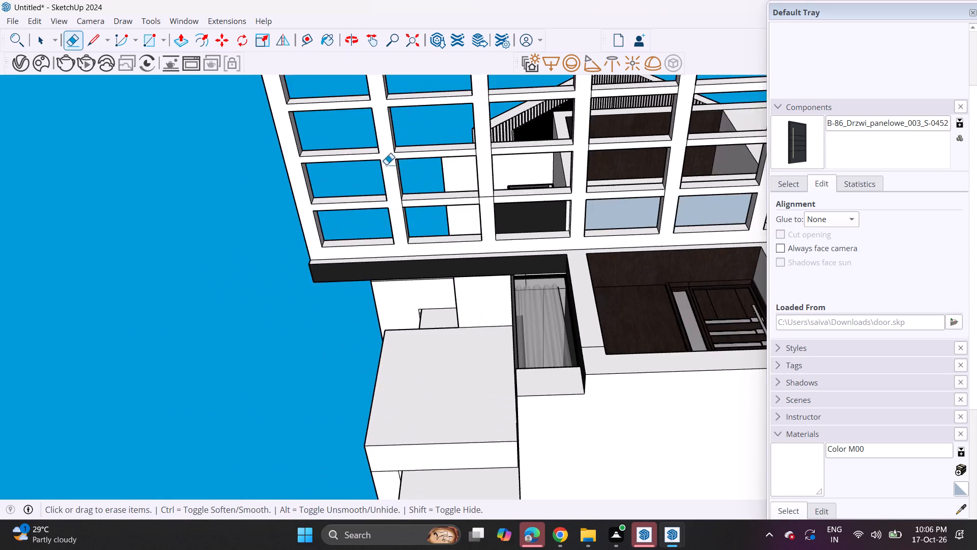
scroll(386, 164, down, 5)
shift+middle_drag(506, 148, 445, 267)
middle_drag(422, 335, 399, 518)
middle_drag(495, 313, 487, 389)
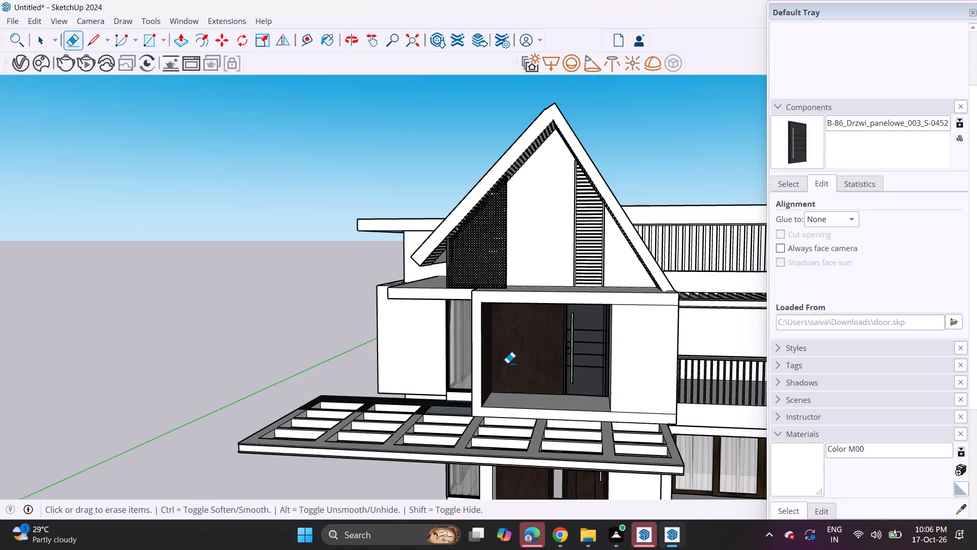
shift+middle_drag(508, 362, 583, 148)
middle_drag(557, 201, 620, 110)
scroll(561, 190, up, 1)
middle_drag(617, 120, 464, 254)
middle_drag(457, 263, 562, 237)
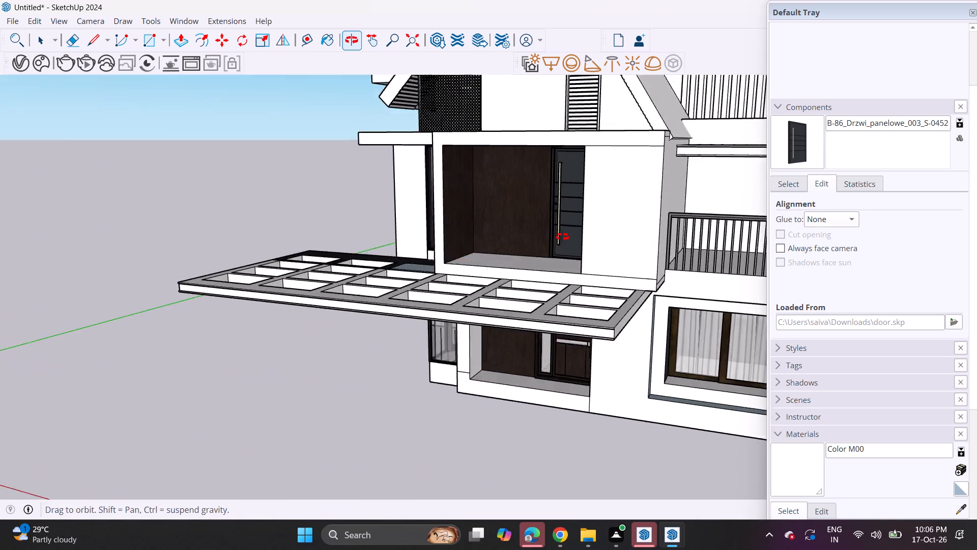
middle_drag(562, 237, 604, 218)
scroll(610, 188, down, 12)
shift+middle_drag(596, 263, 489, 324)
middle_drag(486, 318, 489, 268)
middle_click(489, 263)
middle_drag(466, 296, 455, 302)
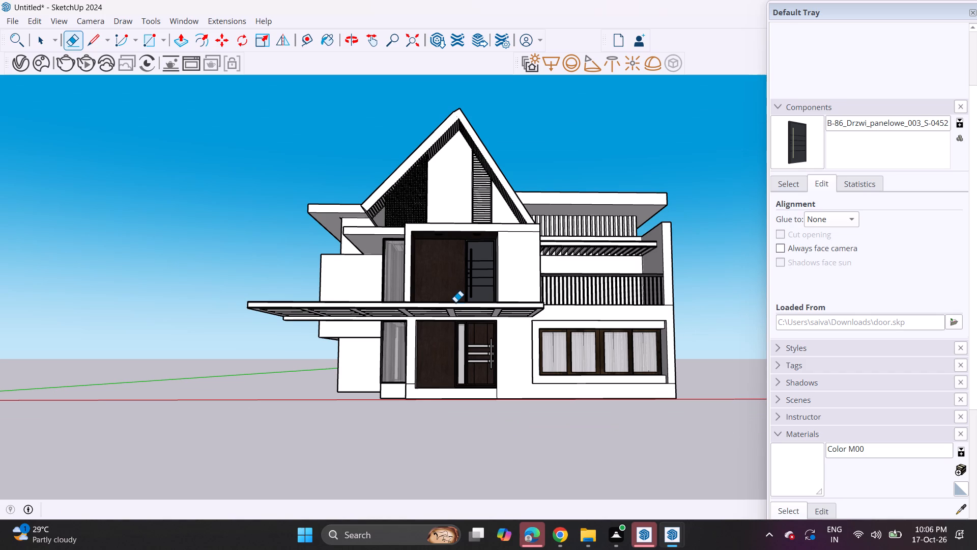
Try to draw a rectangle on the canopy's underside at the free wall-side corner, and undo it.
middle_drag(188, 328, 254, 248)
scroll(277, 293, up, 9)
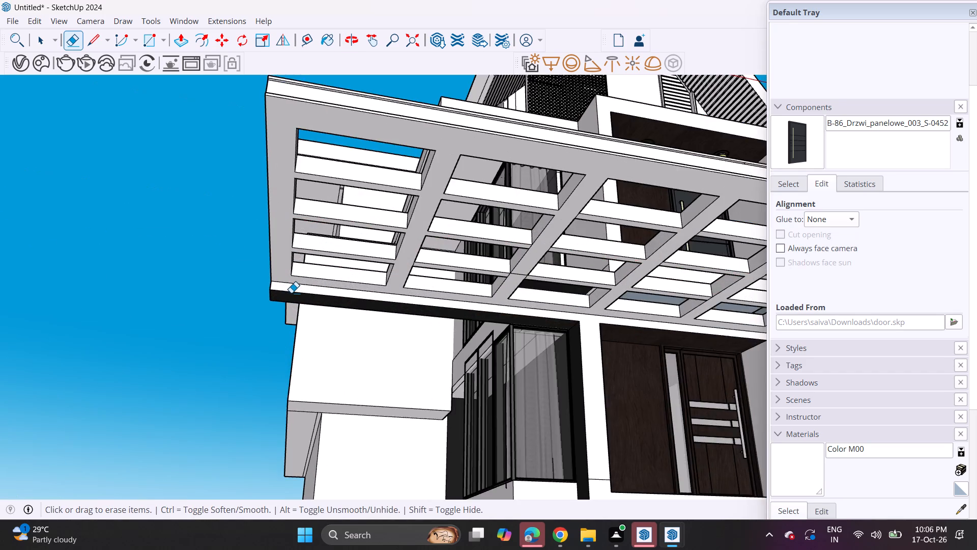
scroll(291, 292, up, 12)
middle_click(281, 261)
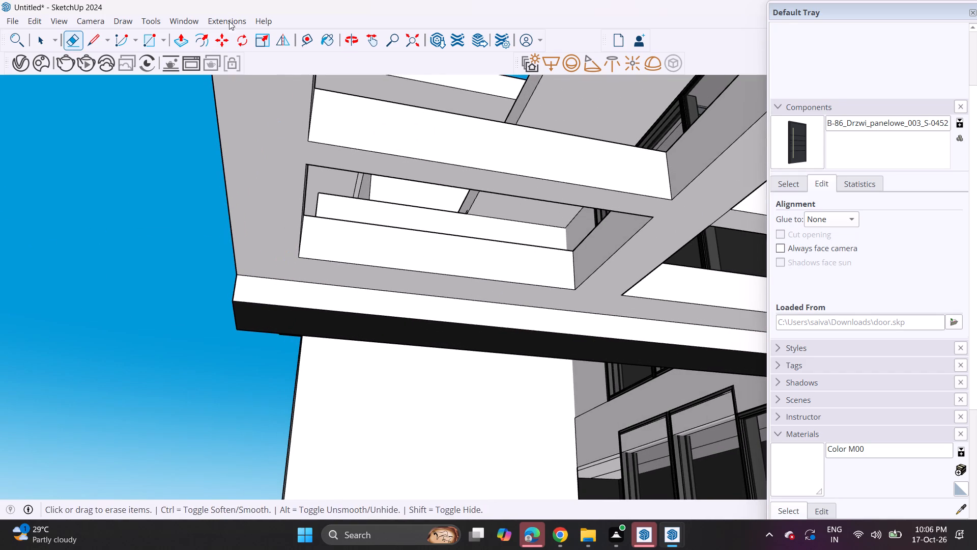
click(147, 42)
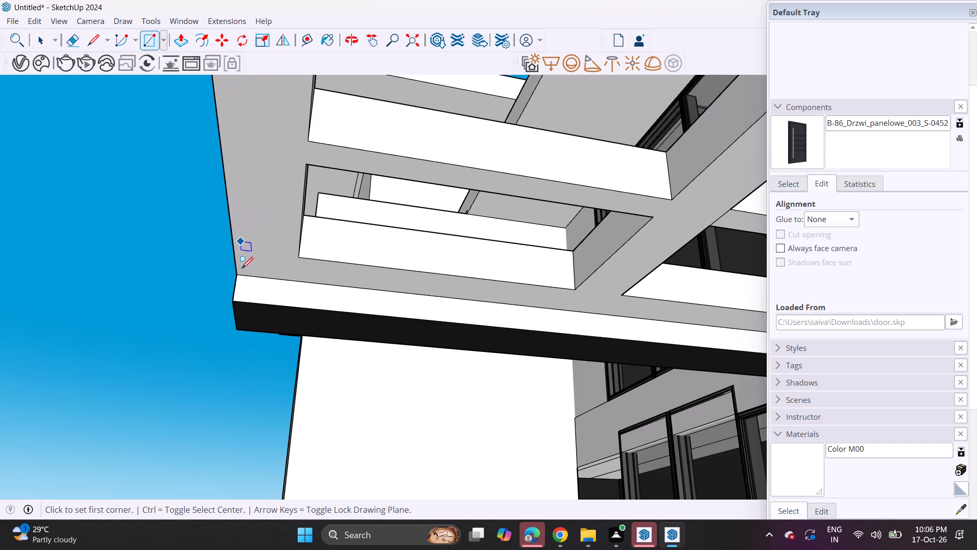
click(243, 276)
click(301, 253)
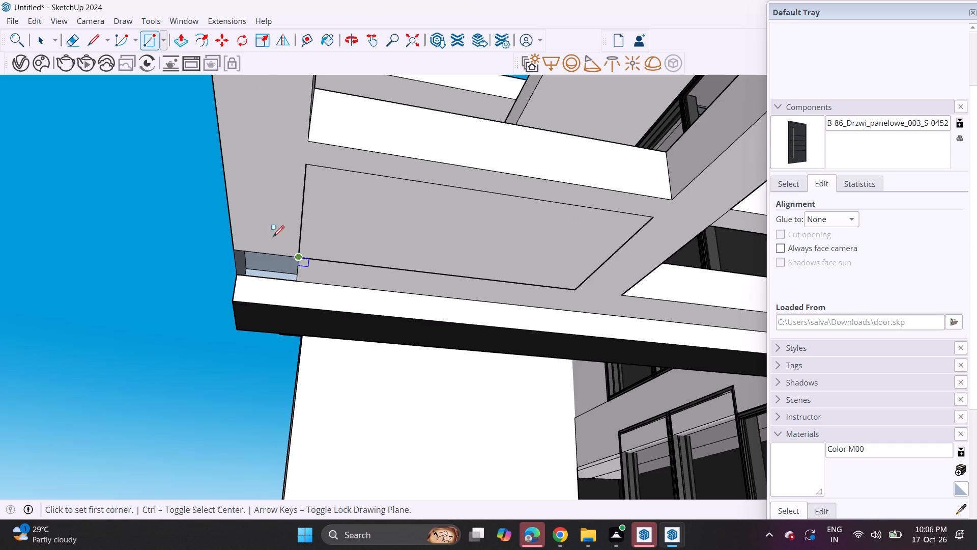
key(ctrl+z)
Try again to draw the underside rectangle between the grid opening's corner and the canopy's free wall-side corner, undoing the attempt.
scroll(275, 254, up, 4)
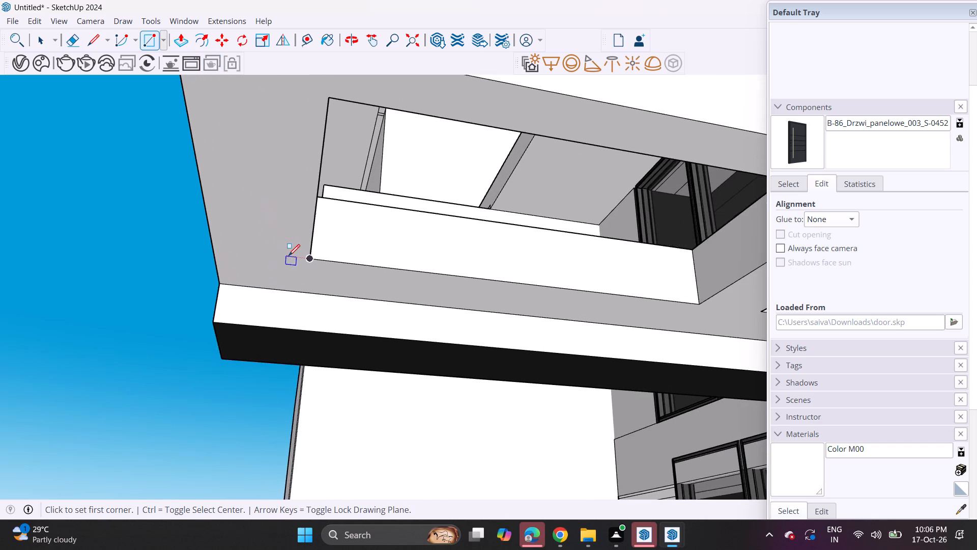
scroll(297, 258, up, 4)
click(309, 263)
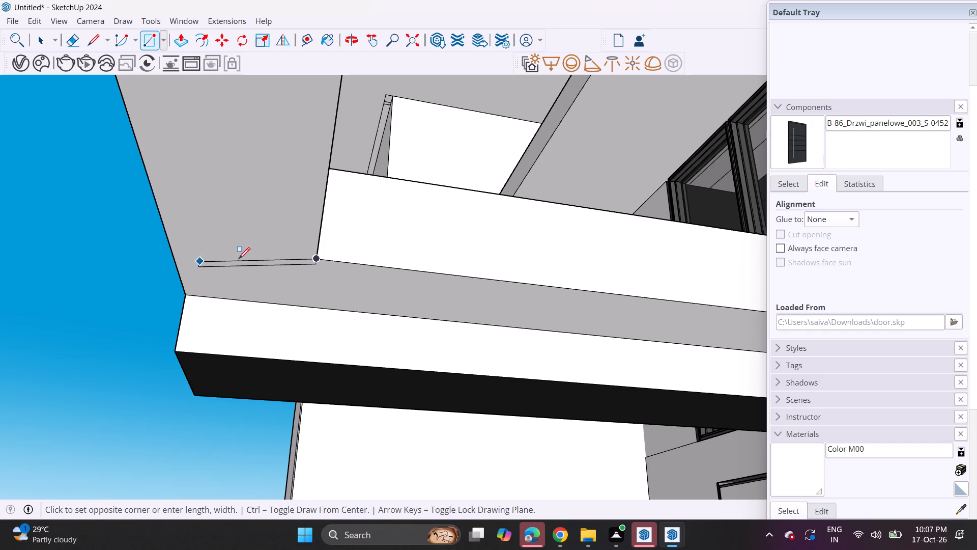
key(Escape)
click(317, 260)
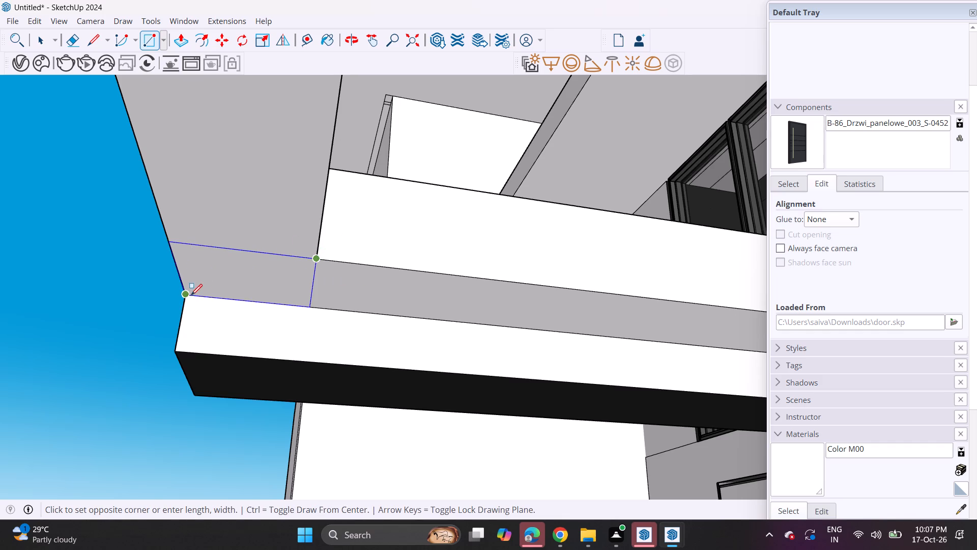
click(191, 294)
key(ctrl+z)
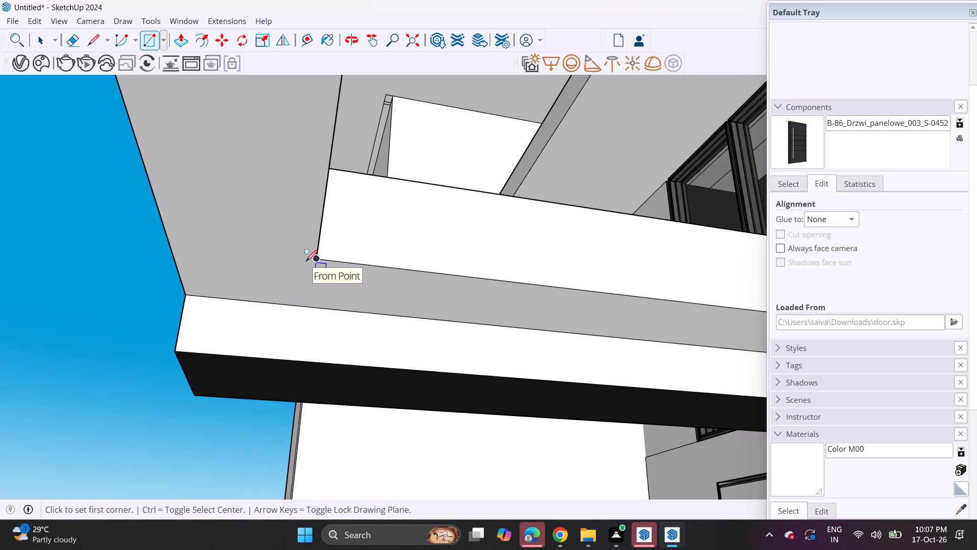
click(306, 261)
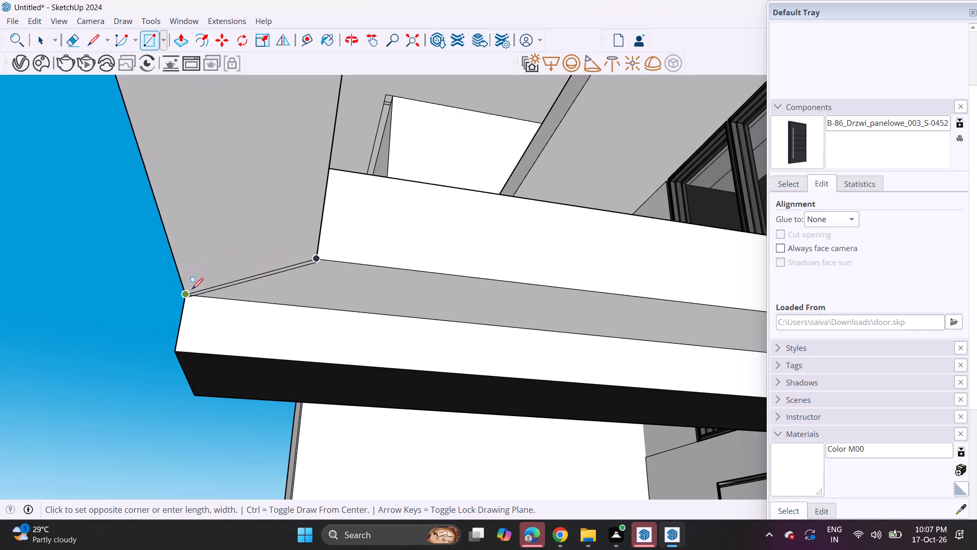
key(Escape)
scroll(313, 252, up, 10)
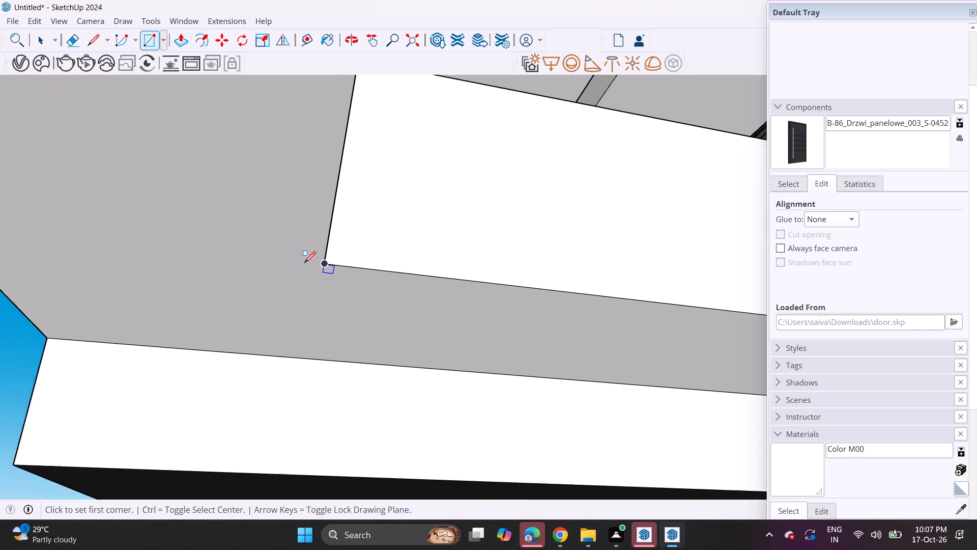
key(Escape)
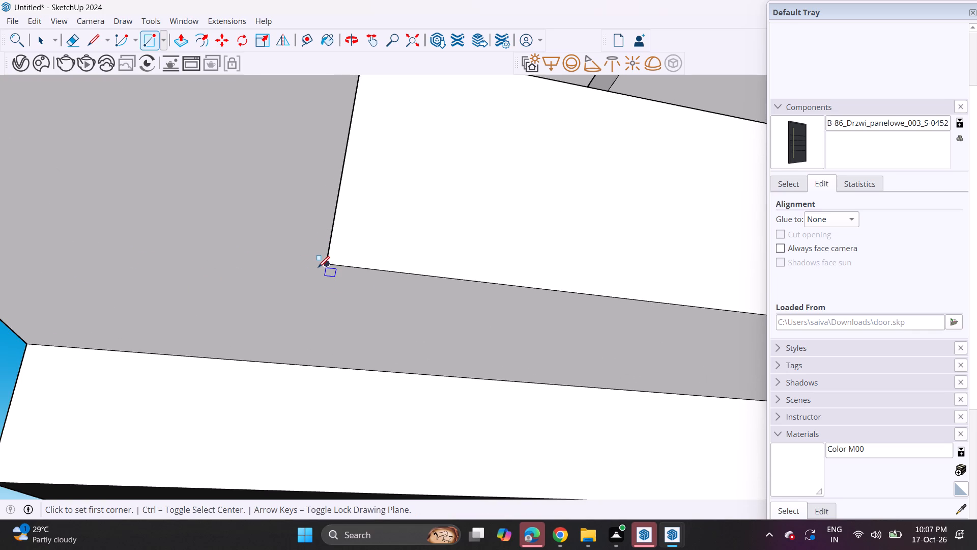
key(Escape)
Draw a column-footprint rectangle on the canopy's underside, from just short of the grid opening's corner to the free wall-side corner.
click(157, 36)
click(308, 271)
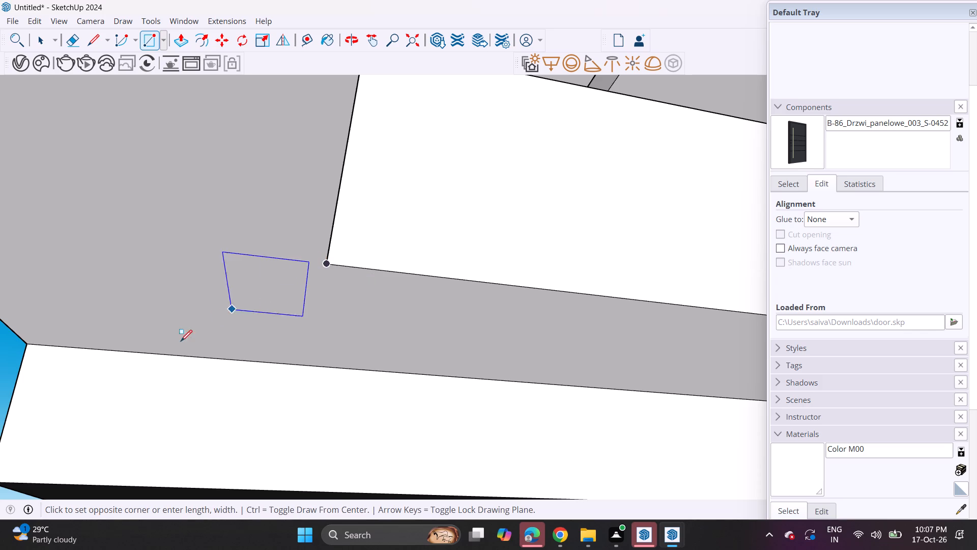
scroll(118, 340, down, 4)
click(55, 340)
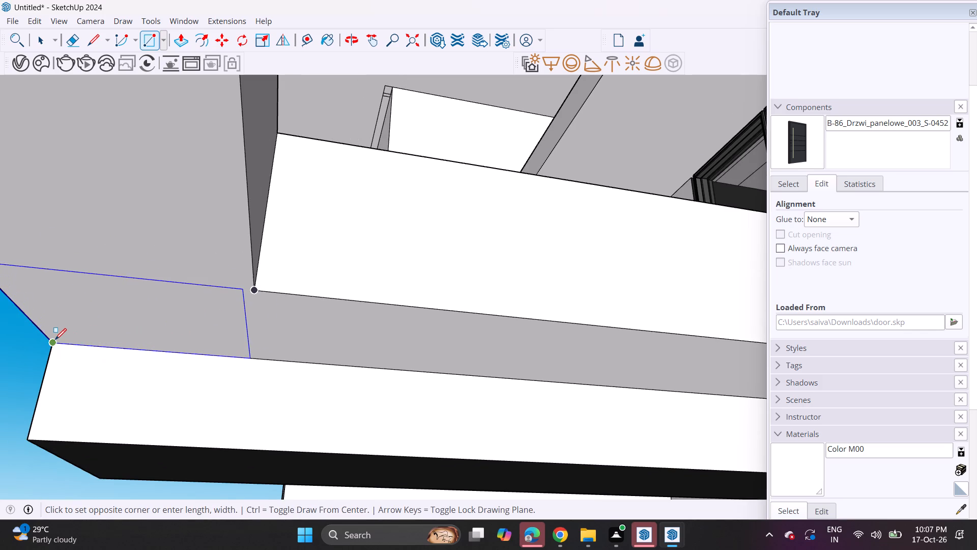
Extrude the footprint at the canopy's free wall-side corner down to the house's base level to form a column.
scroll(99, 297, down, 14)
shift+middle_drag(116, 282, 227, 252)
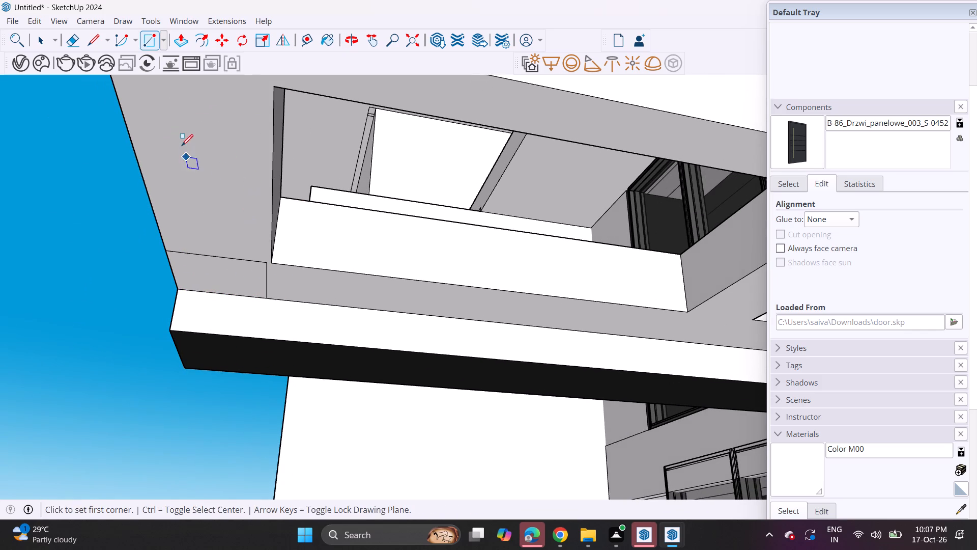
click(188, 37)
click(196, 281)
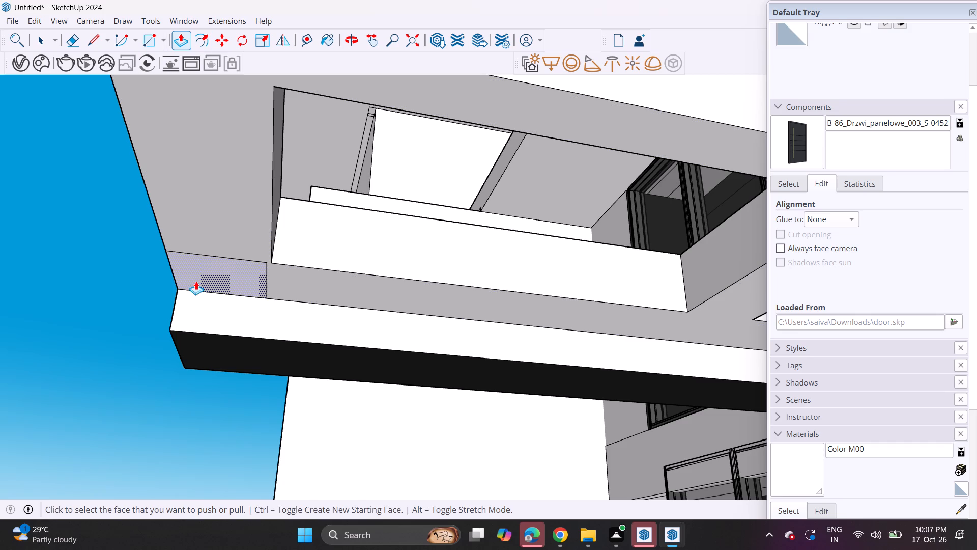
scroll(178, 377, down, 16)
middle_drag(178, 376, 158, 468)
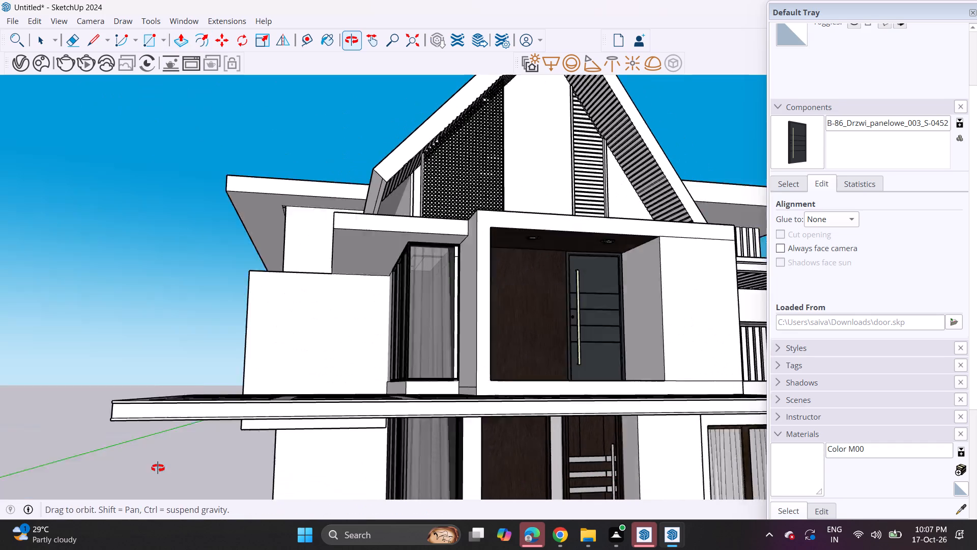
middle_drag(158, 468, 158, 469)
shift+middle_drag(170, 436, 244, 224)
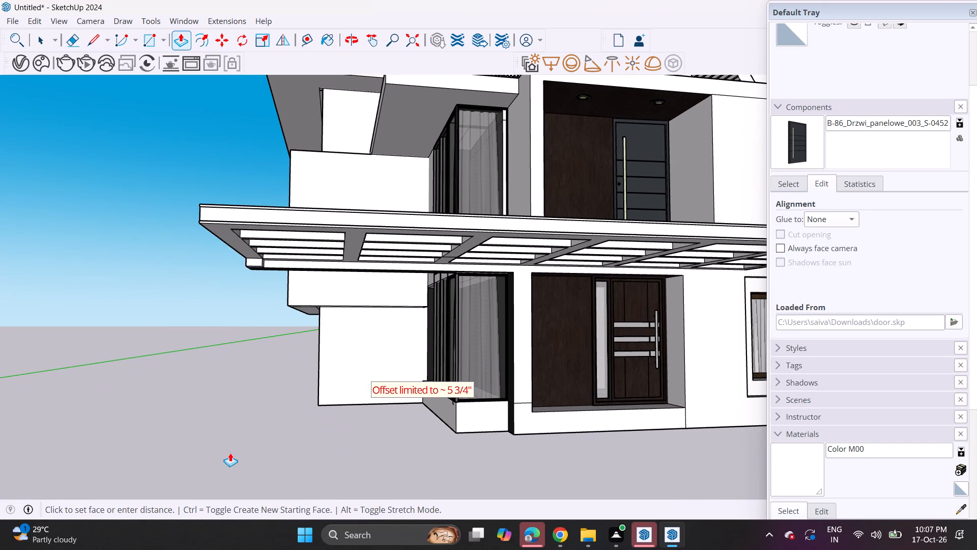
click(458, 430)
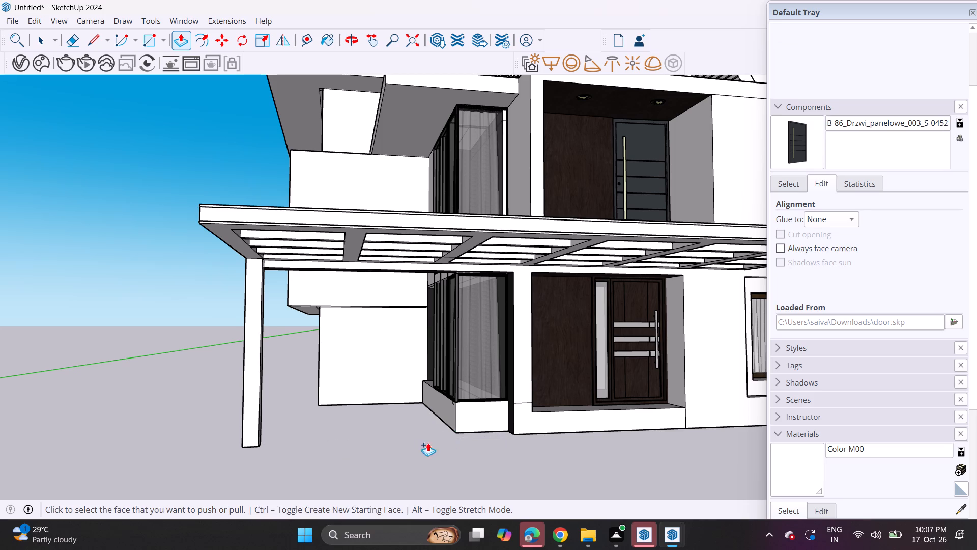
Draw a second column footprint on the canopy's underside, from the outermost grid opening's front corner to the canopy's free side edge.
scroll(352, 427, down, 4)
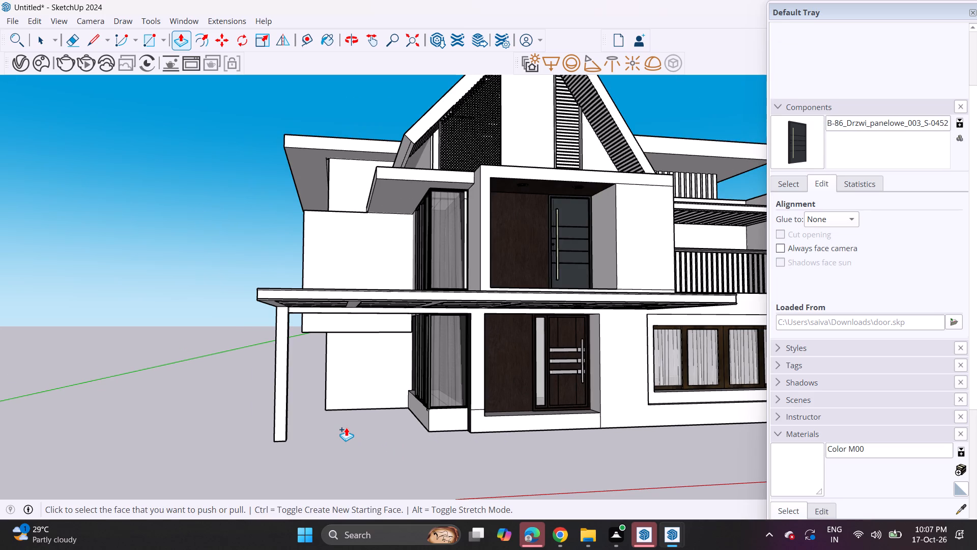
middle_drag(211, 322, 240, 170)
scroll(304, 162, up, 8)
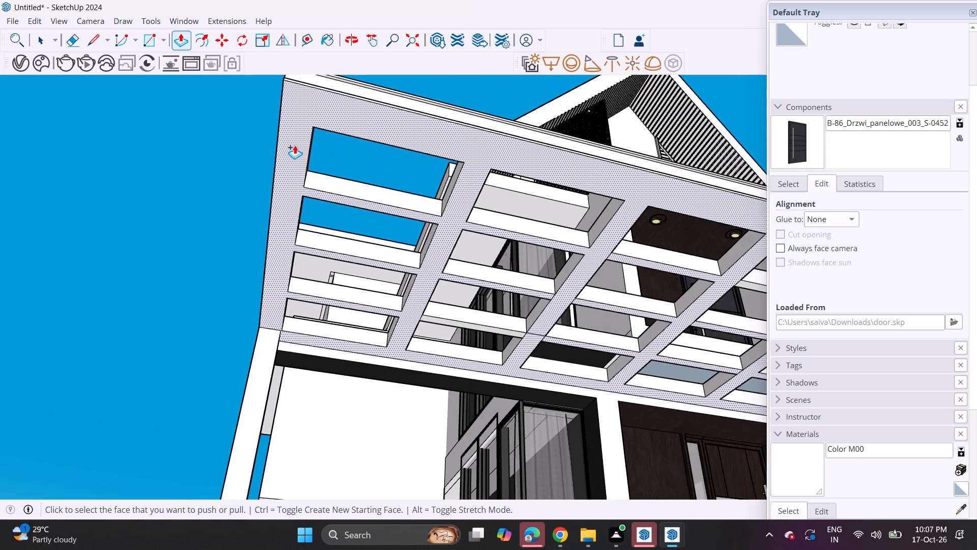
click(154, 37)
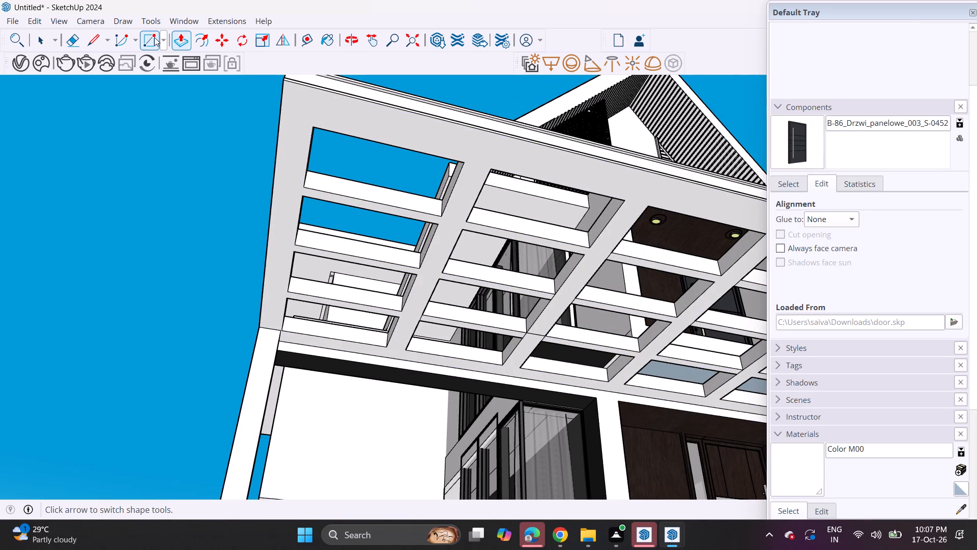
scroll(287, 136, up, 4)
scroll(325, 118, up, 3)
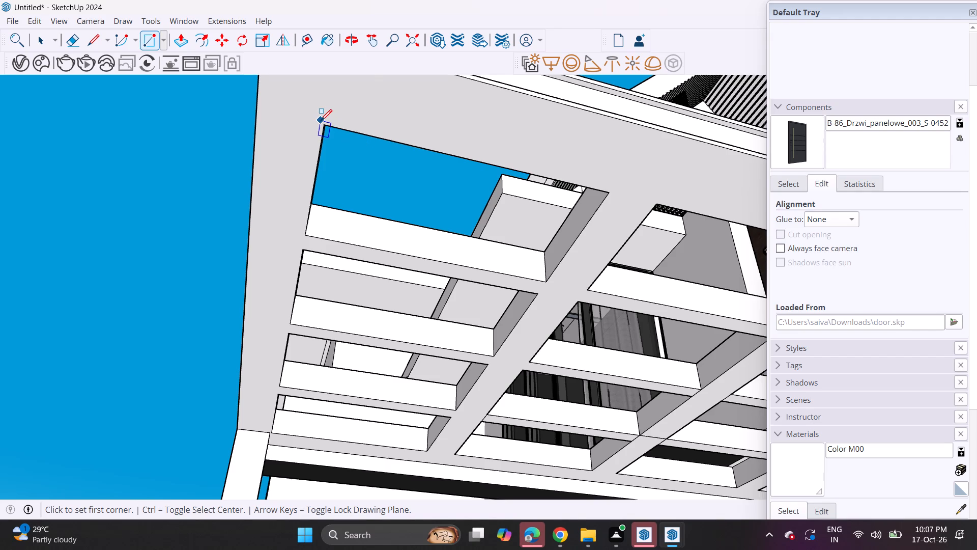
click(321, 121)
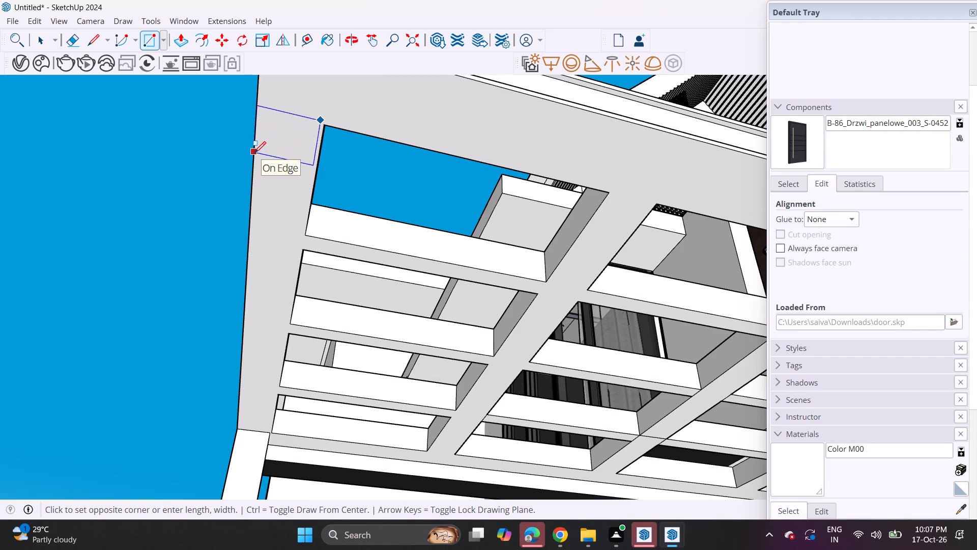
click(254, 153)
Extrude the second footprint down to the first column's base level to form the canopy's front column.
middle_drag(286, 154, 255, 208)
drag(178, 40, 181, 47)
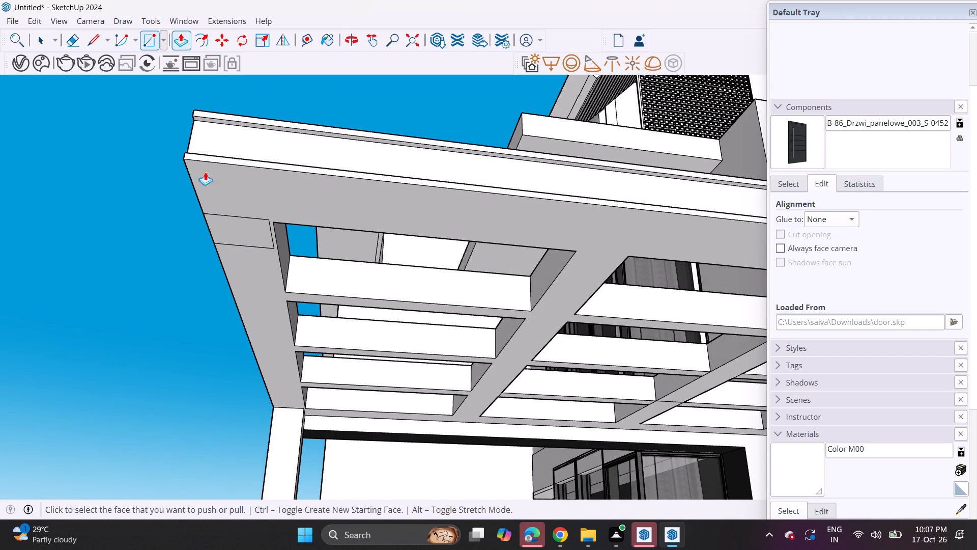
click(236, 235)
scroll(225, 315, down, 8)
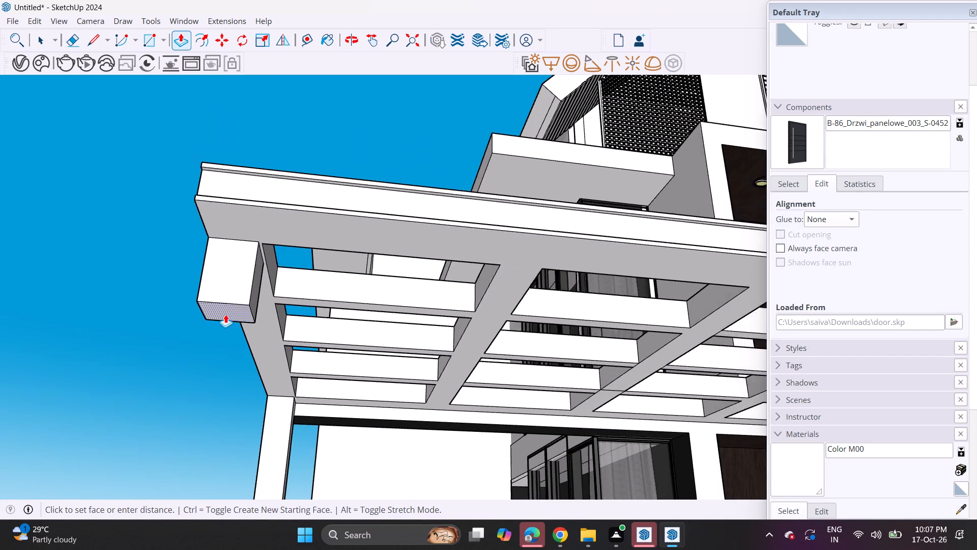
scroll(225, 314, down, 15)
middle_drag(231, 312, 268, 197)
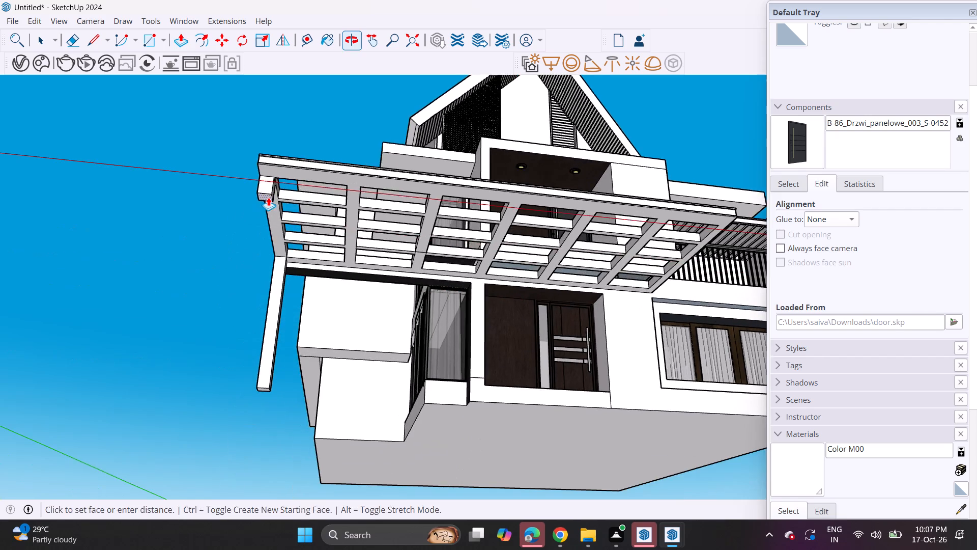
middle_drag(268, 201, 263, 315)
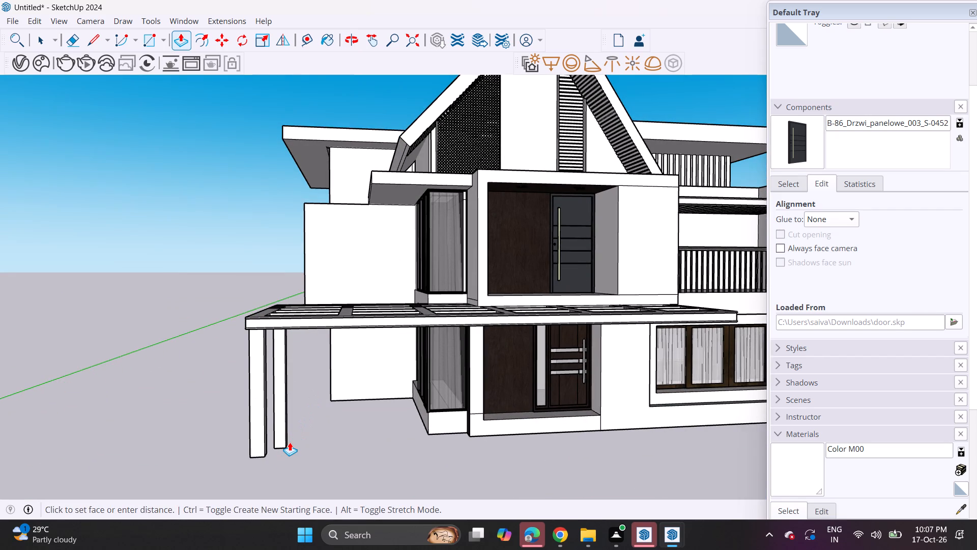
click(290, 442)
Push the canopy's end face, on the side toward the ground-floor curtained windows, slightly inward.
scroll(380, 408, down, 3)
middle_drag(406, 415, 310, 376)
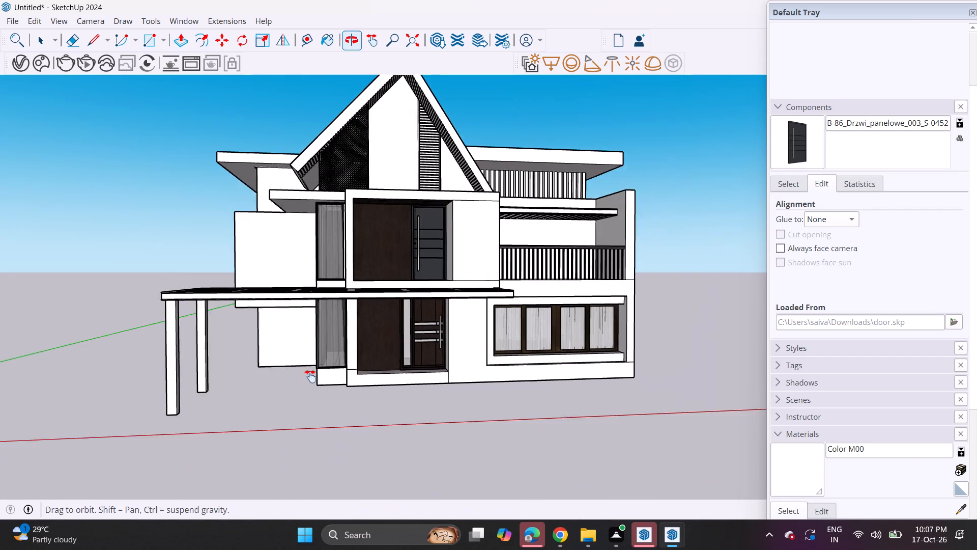
middle_drag(310, 376, 301, 376)
middle_drag(298, 380, 278, 334)
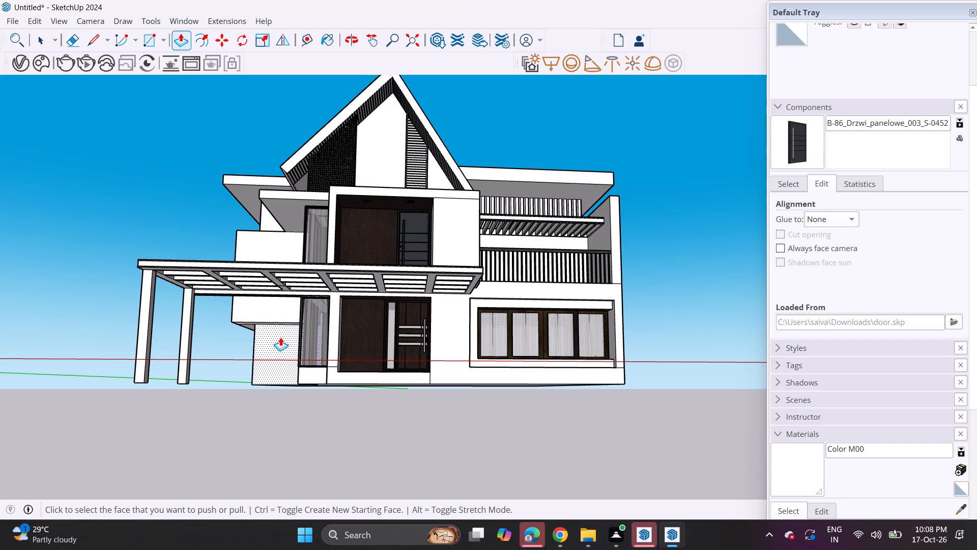
middle_drag(463, 297, 394, 346)
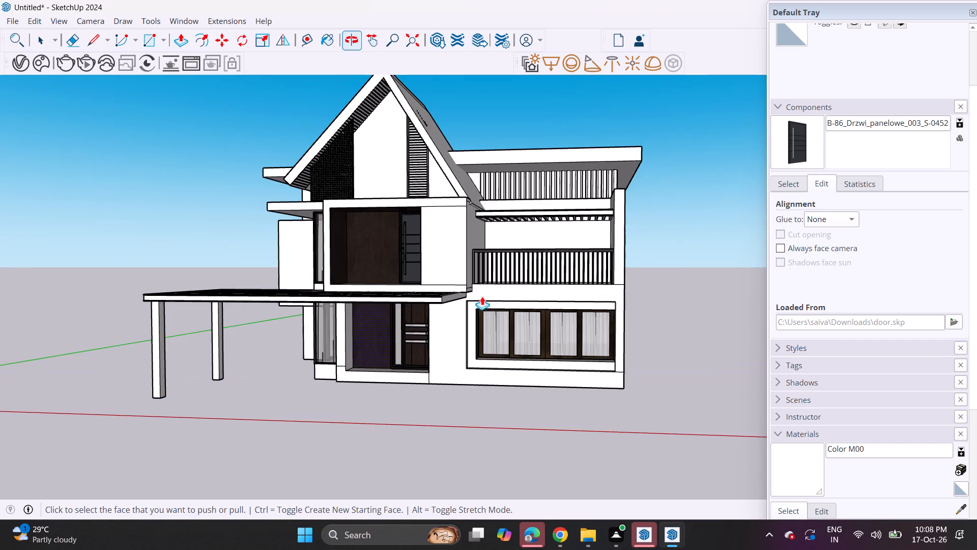
scroll(482, 296, up, 8)
click(451, 291)
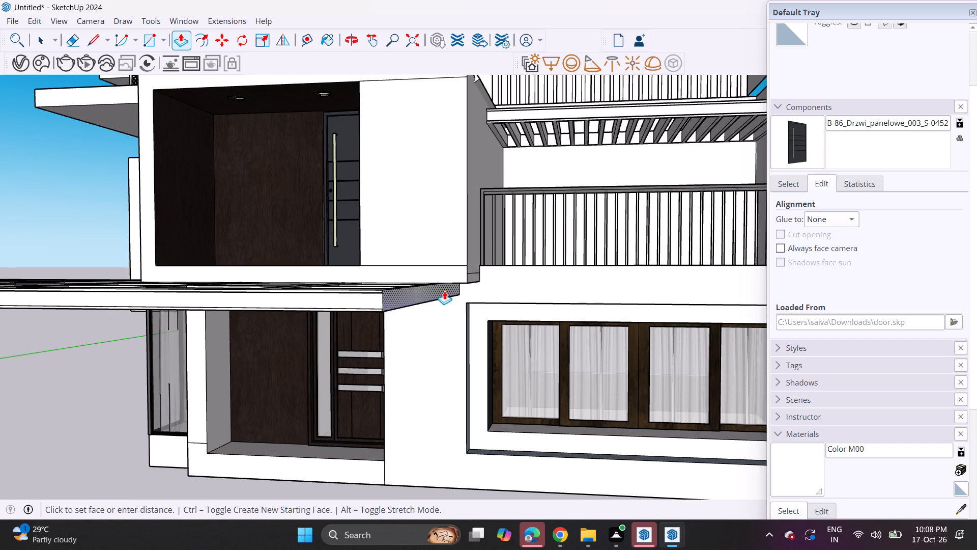
click(444, 291)
Examine the canopy's window-side end and its alignment with the upper-floor box from the front and below.
middle_drag(438, 298, 515, 270)
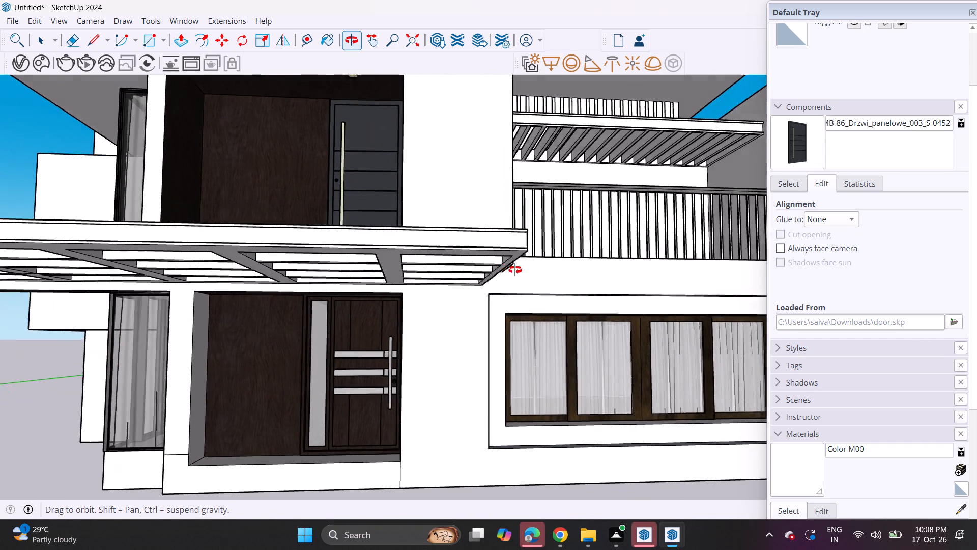
middle_drag(515, 270, 516, 270)
scroll(517, 269, down, 6)
middle_drag(506, 297, 468, 305)
scroll(471, 302, down, 4)
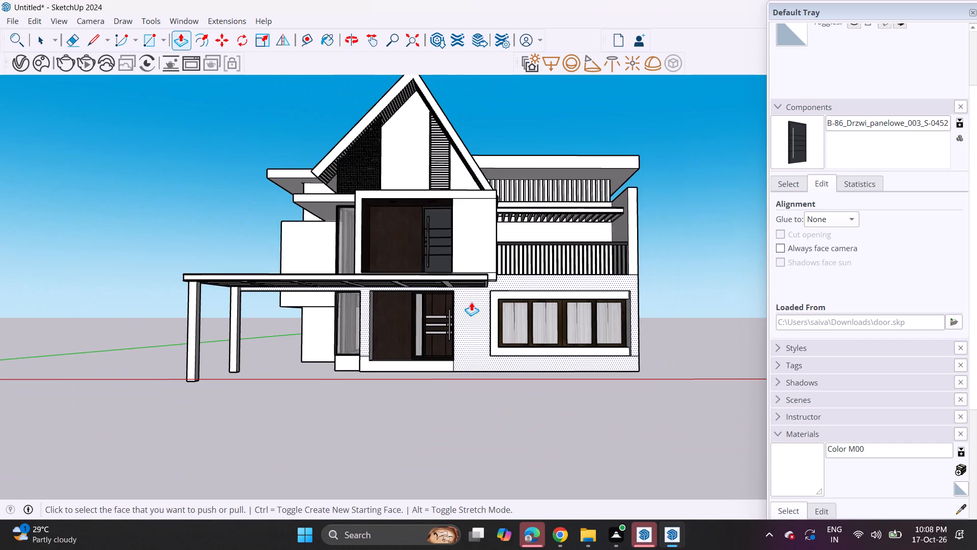
middle_drag(471, 301, 486, 311)
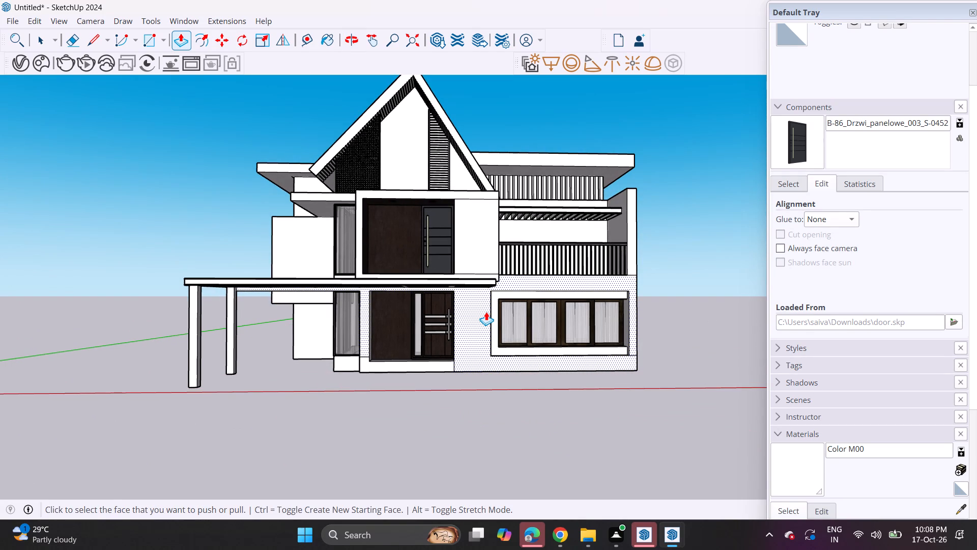
middle_click(495, 288)
scroll(495, 288, up, 1)
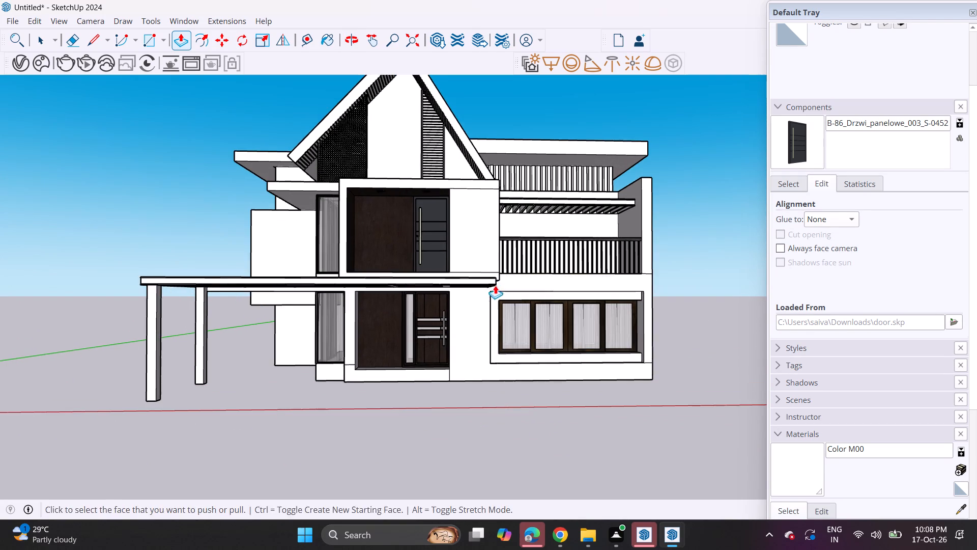
middle_drag(495, 285, 462, 295)
scroll(495, 285, up, 8)
middle_drag(490, 276, 527, 204)
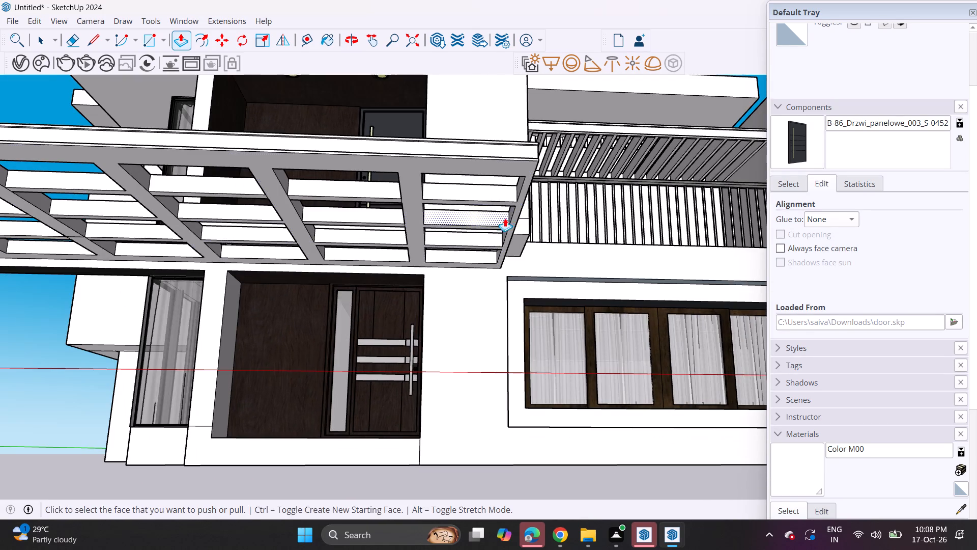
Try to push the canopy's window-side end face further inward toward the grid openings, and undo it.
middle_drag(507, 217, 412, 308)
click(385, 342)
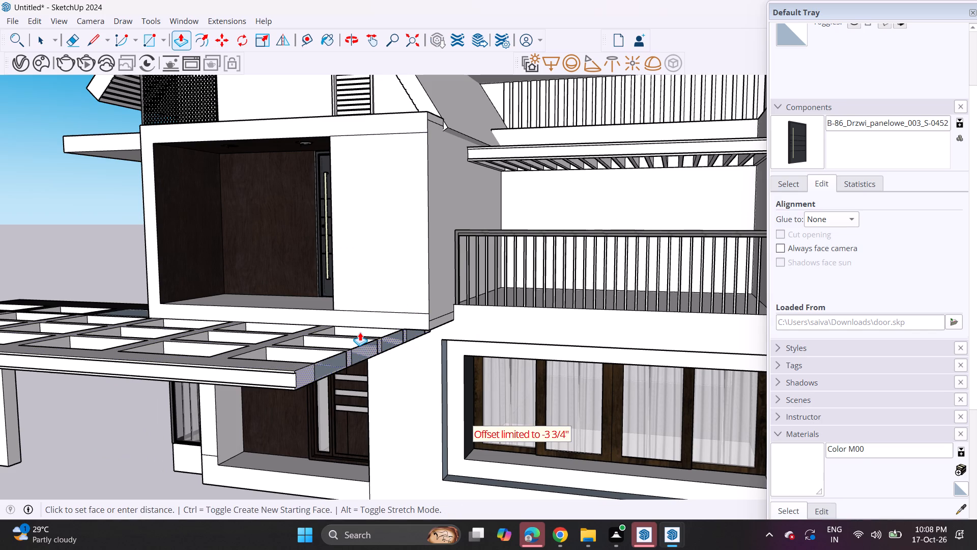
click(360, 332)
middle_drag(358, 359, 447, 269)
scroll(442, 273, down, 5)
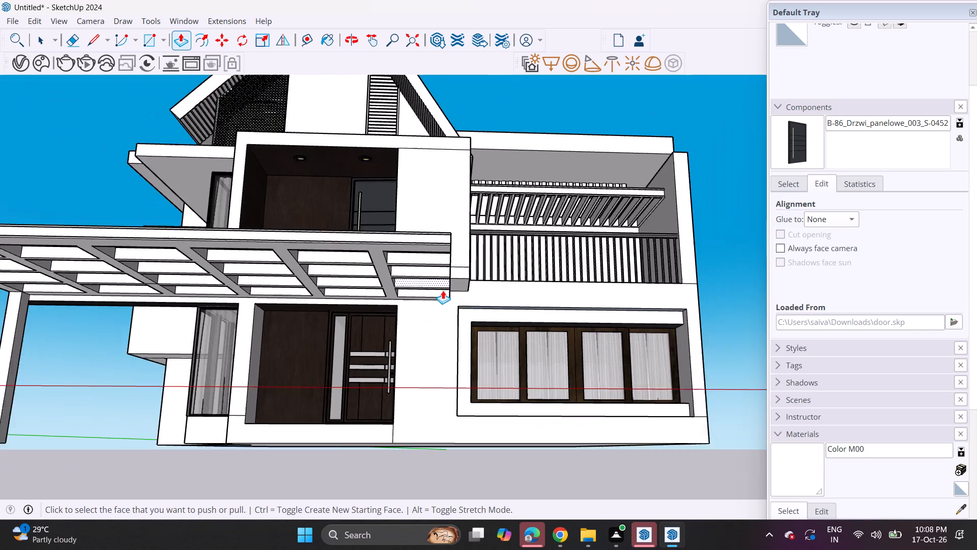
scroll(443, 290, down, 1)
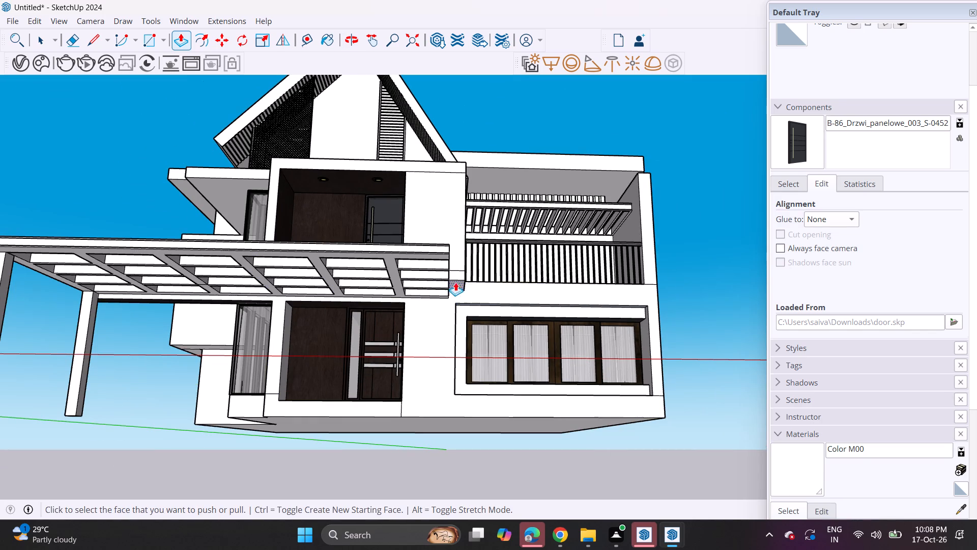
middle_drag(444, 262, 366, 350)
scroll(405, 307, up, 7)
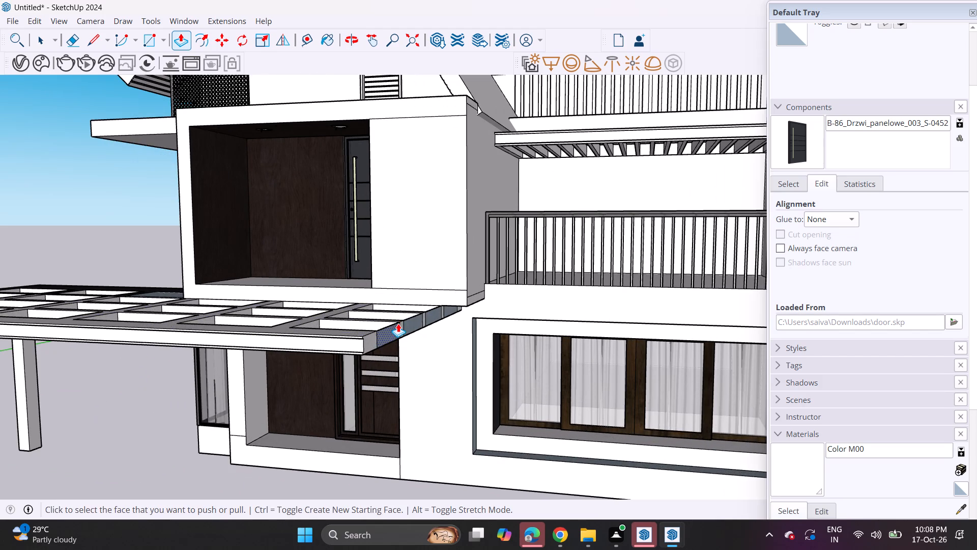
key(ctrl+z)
Adjust the canopy's window-side end face by a very small amount with Push/Pull.
scroll(392, 335, up, 12)
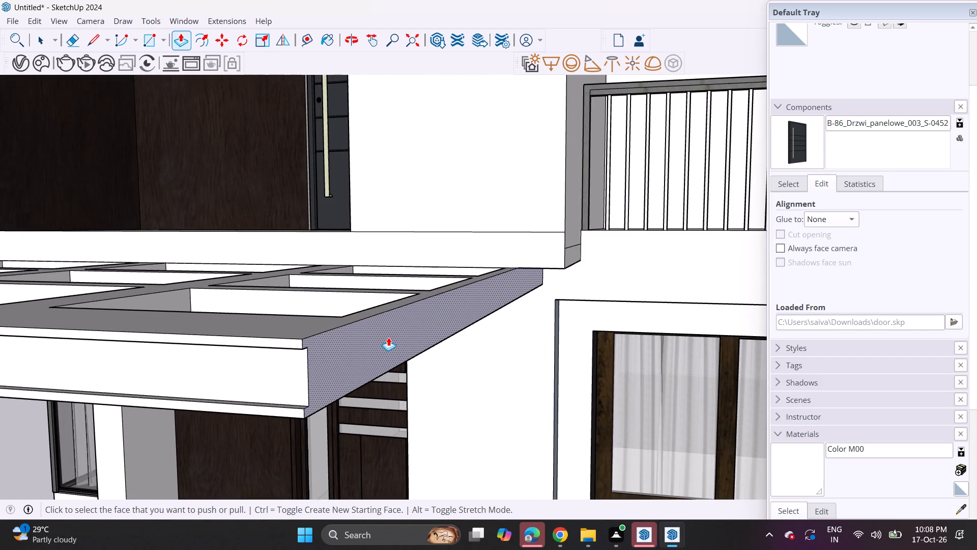
scroll(388, 337, down, 7)
middle_drag(375, 340, 198, 335)
click(207, 327)
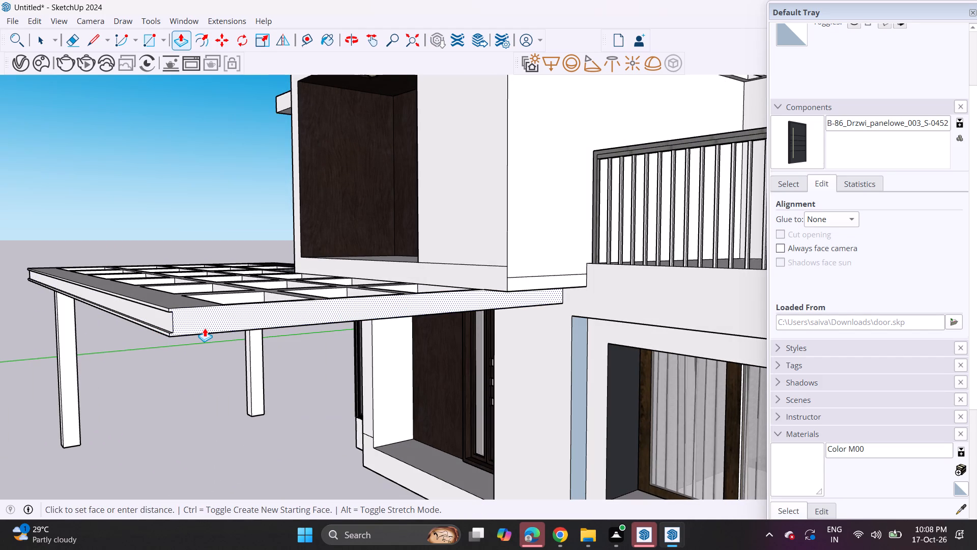
click(205, 328)
Draw two lines along the canopy's window-side end face to the wall, continuing the front fascia's upper and lower trim edges.
click(99, 43)
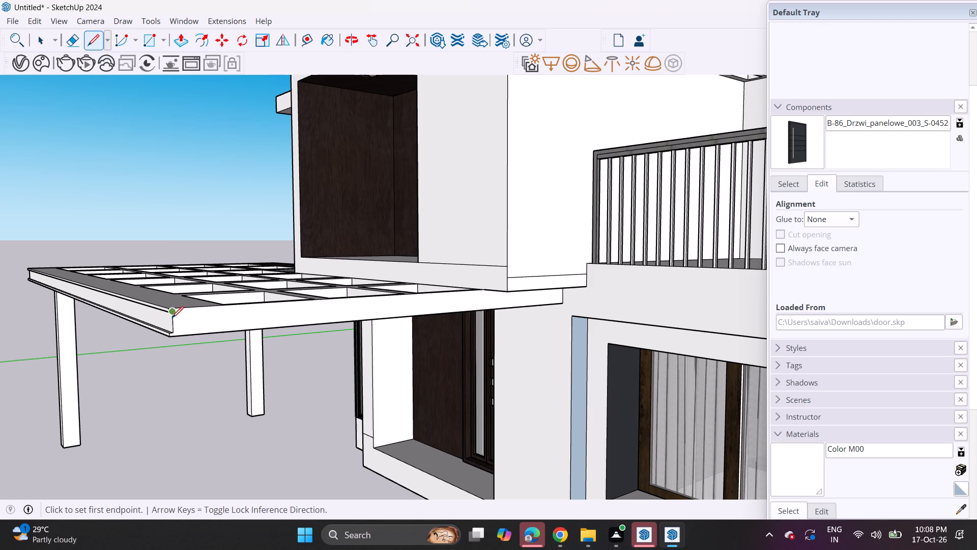
click(172, 316)
middle_drag(465, 304, 472, 269)
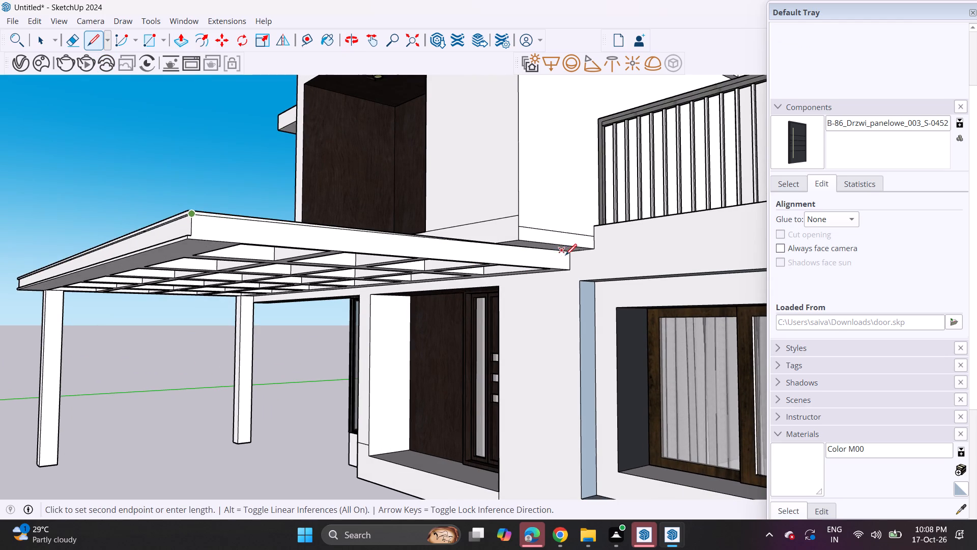
click(569, 260)
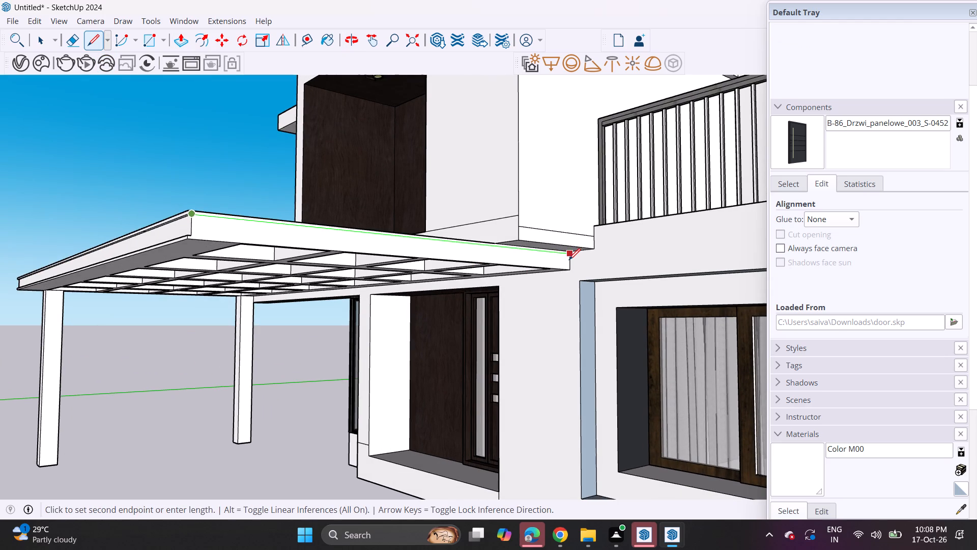
scroll(188, 233, up, 6)
click(195, 237)
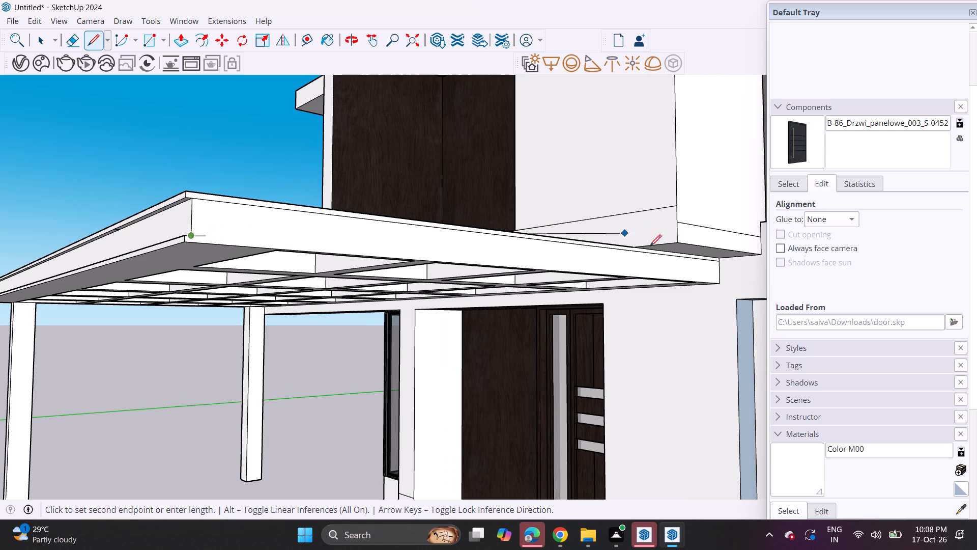
click(719, 273)
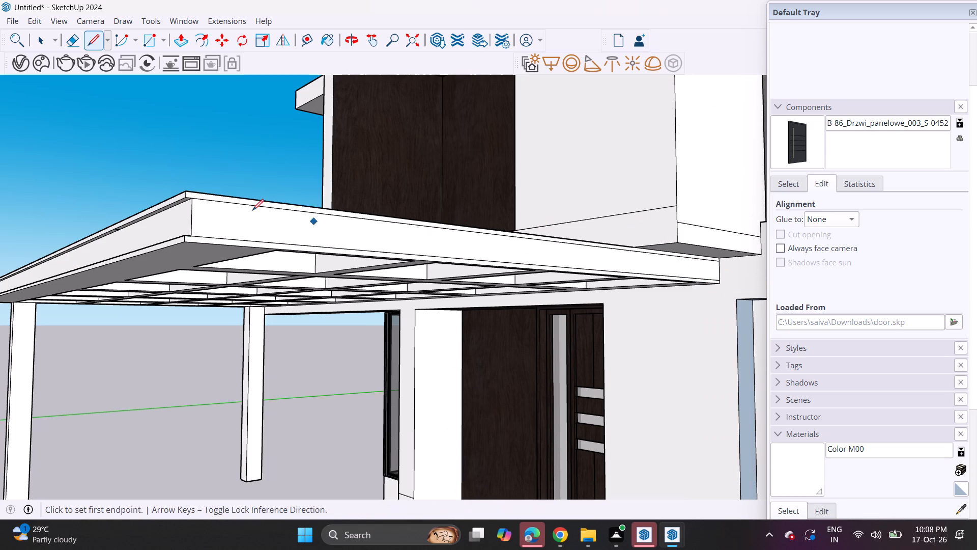
Push the band between the two trim lines on the canopy's window-side end slightly inward, matching the front fascia's recess.
click(188, 40)
middle_drag(247, 258, 257, 268)
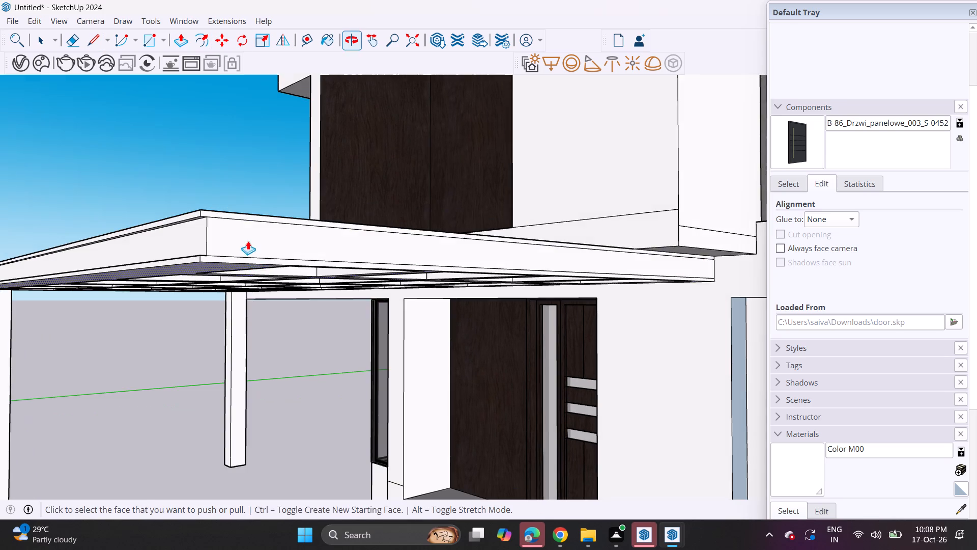
middle_drag(253, 242, 332, 300)
click(354, 349)
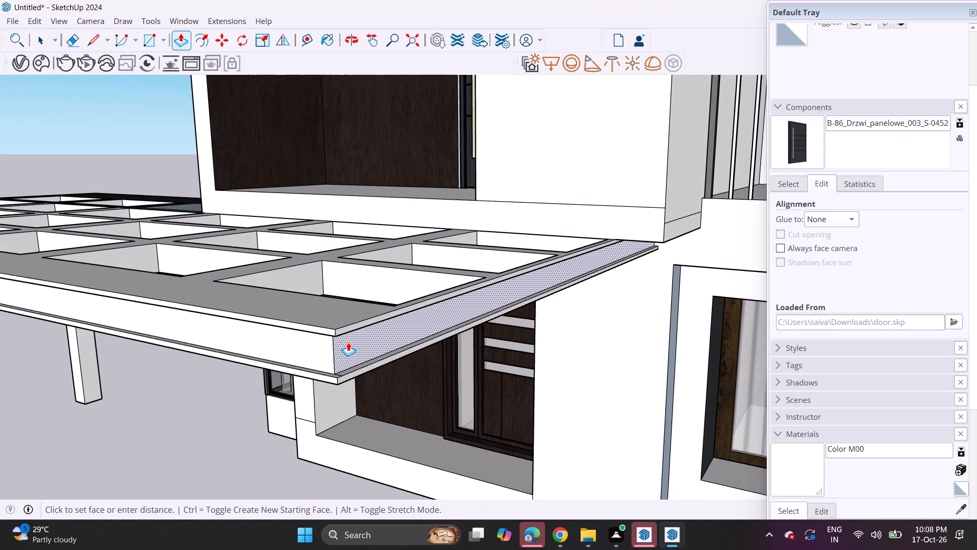
click(348, 342)
Erase the bodies of both columns supporting the canopy's outer end.
middle_drag(335, 344, 425, 307)
scroll(439, 281, down, 9)
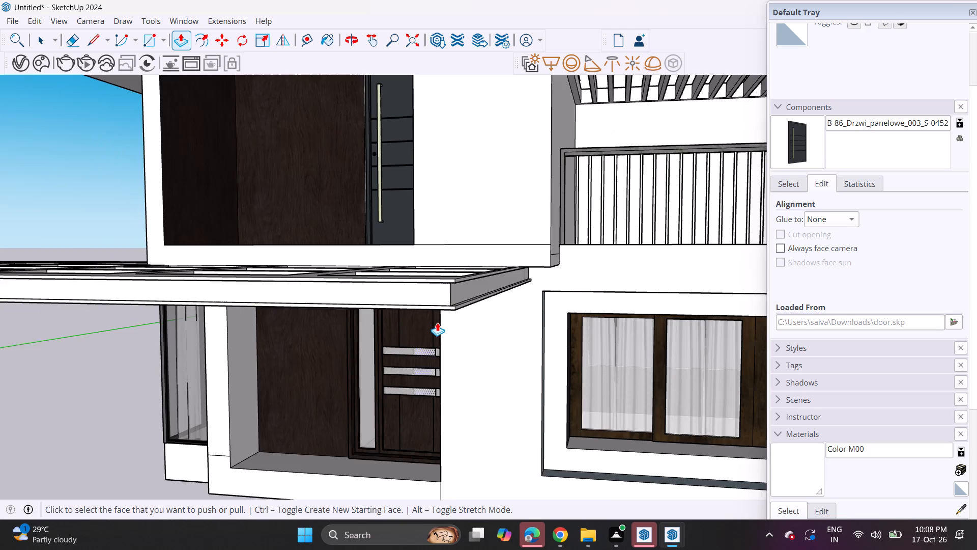
scroll(437, 322, down, 7)
middle_drag(364, 326, 435, 314)
scroll(435, 314, down, 4)
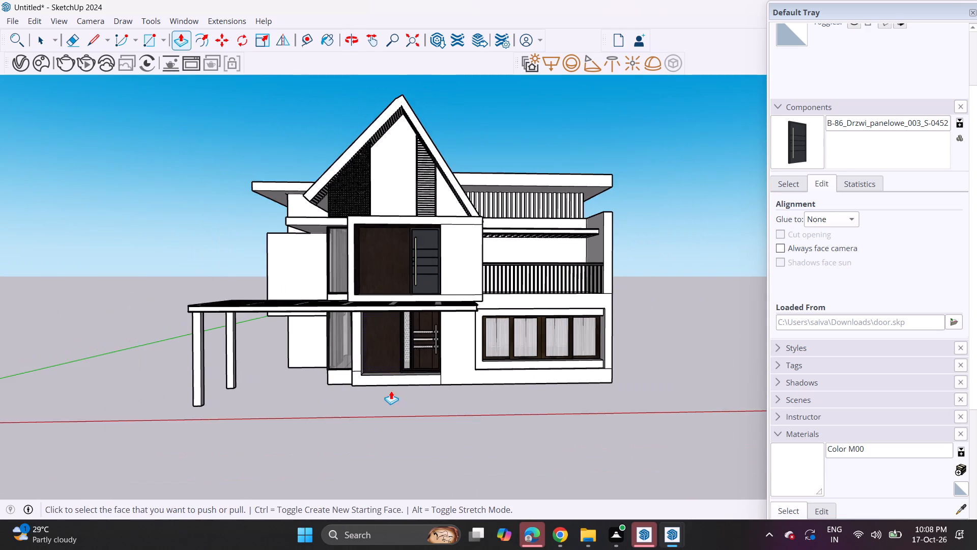
middle_drag(391, 390, 413, 354)
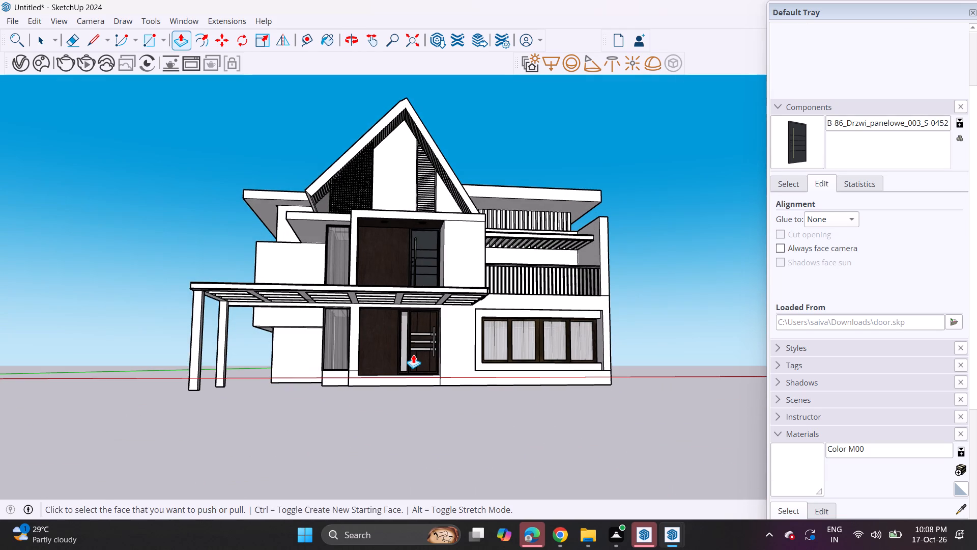
scroll(193, 337, up, 7)
middle_click(193, 337)
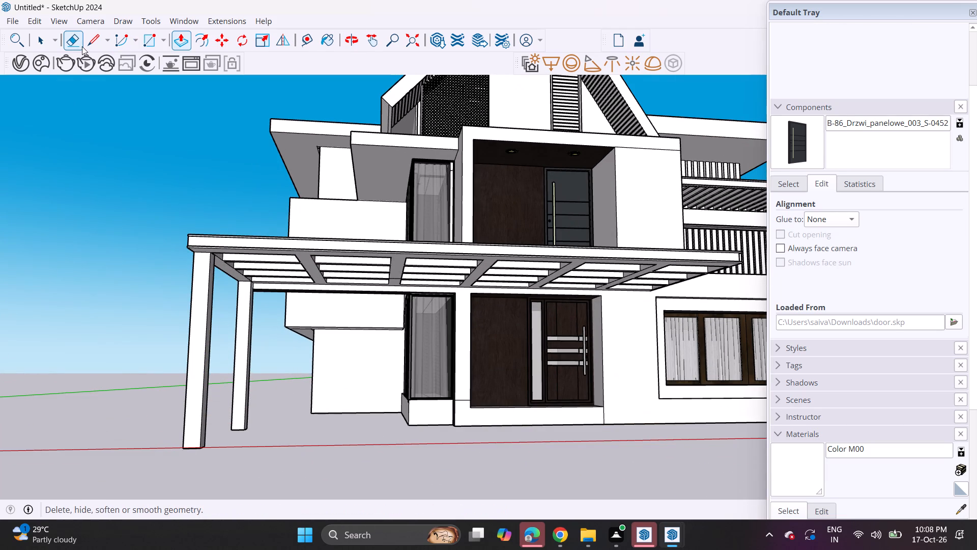
click(75, 38)
drag(175, 302, 199, 323)
drag(196, 321, 217, 337)
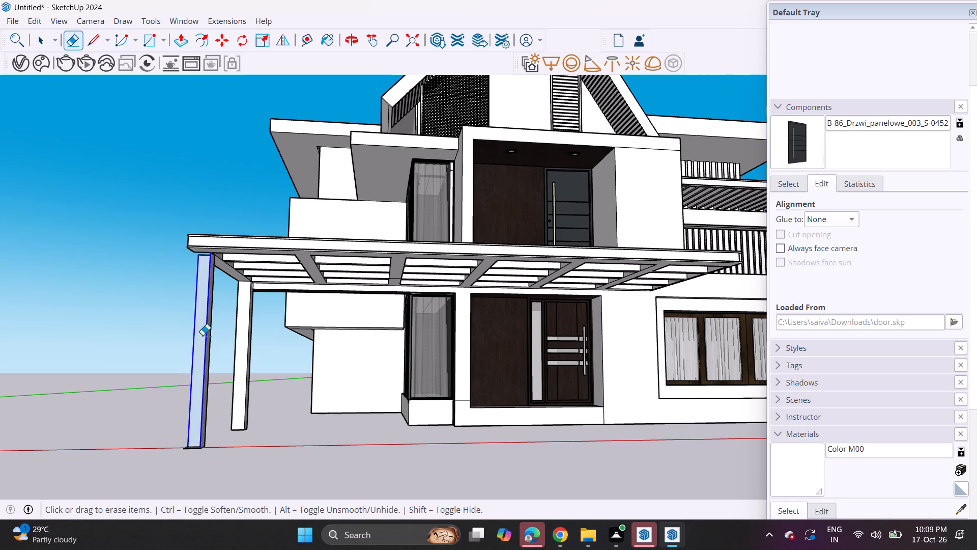
drag(214, 334, 244, 346)
click(251, 347)
drag(237, 368, 247, 380)
drag(250, 391, 251, 411)
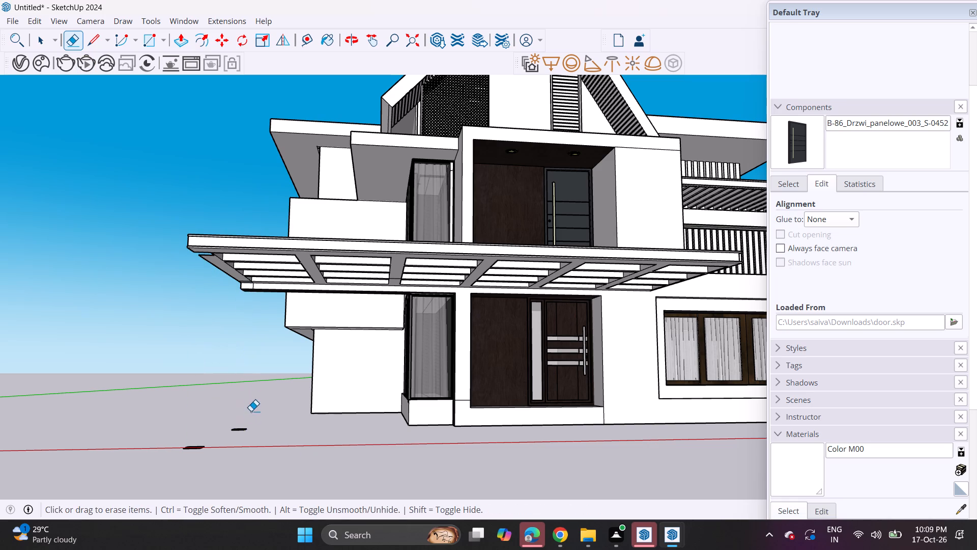
Erase the footprint outlines of the two removed columns left on the ground.
drag(251, 411, 247, 422)
drag(244, 427, 233, 442)
drag(240, 425, 240, 435)
drag(234, 431, 234, 438)
drag(198, 446, 196, 458)
drag(194, 443, 192, 454)
click(188, 450)
drag(182, 441, 180, 443)
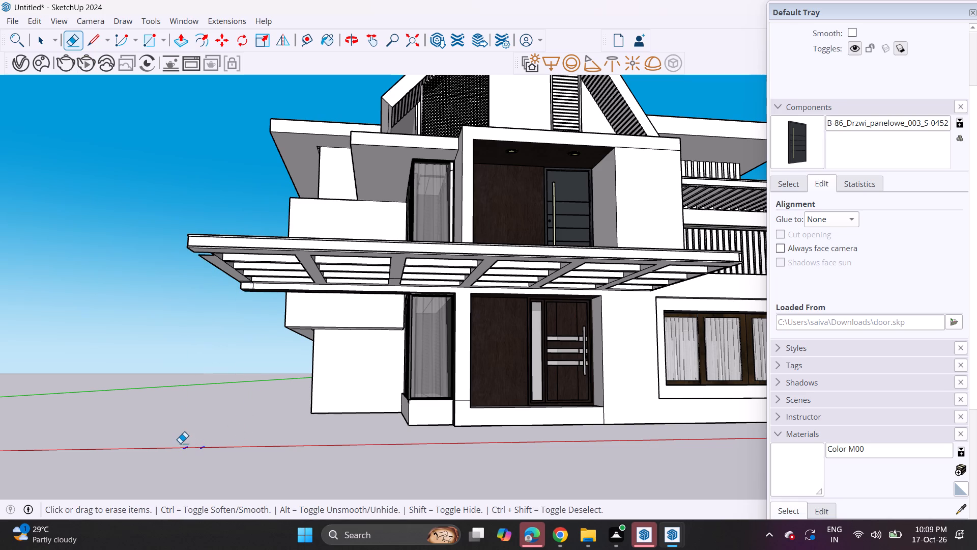
drag(180, 443, 185, 447)
Draw rectangles between the end corners of the canopy's column side to cover its open outer end.
middle_drag(189, 314, 358, 322)
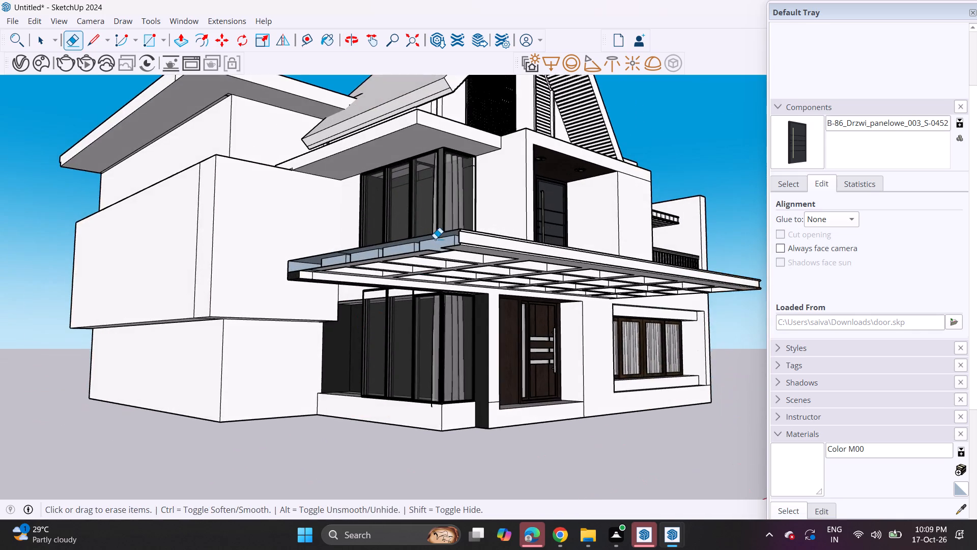
scroll(435, 239, up, 7)
middle_click(438, 237)
middle_drag(440, 250, 542, 249)
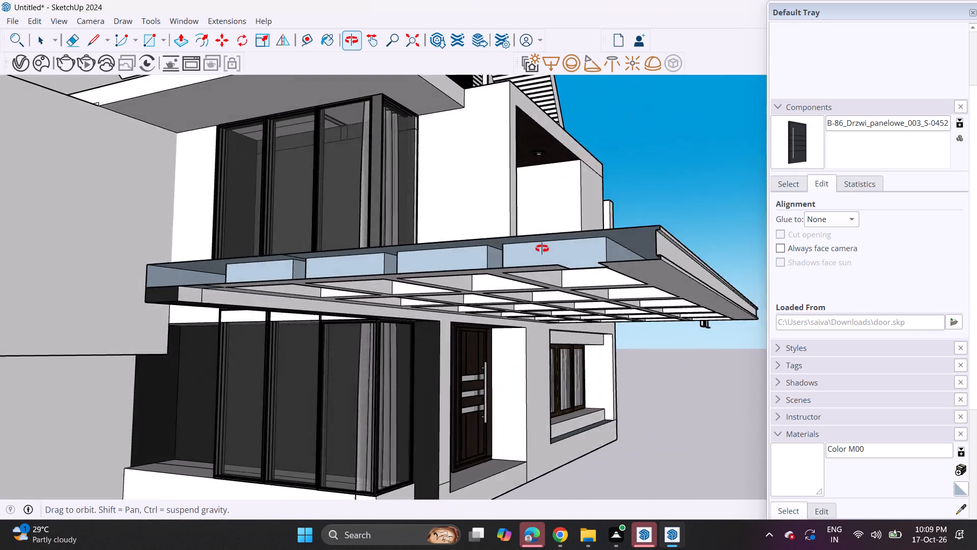
middle_drag(542, 249, 569, 245)
scroll(562, 237, down, 4)
click(146, 30)
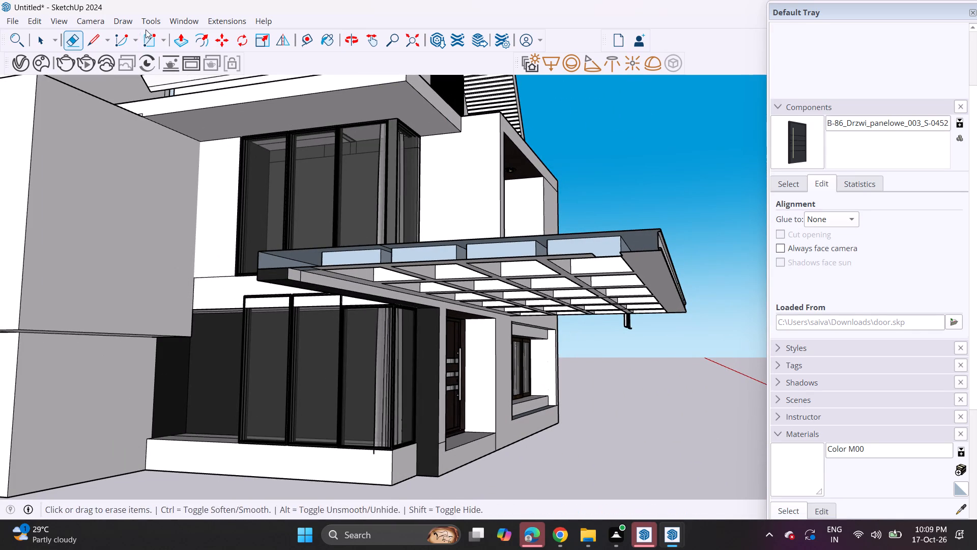
click(146, 44)
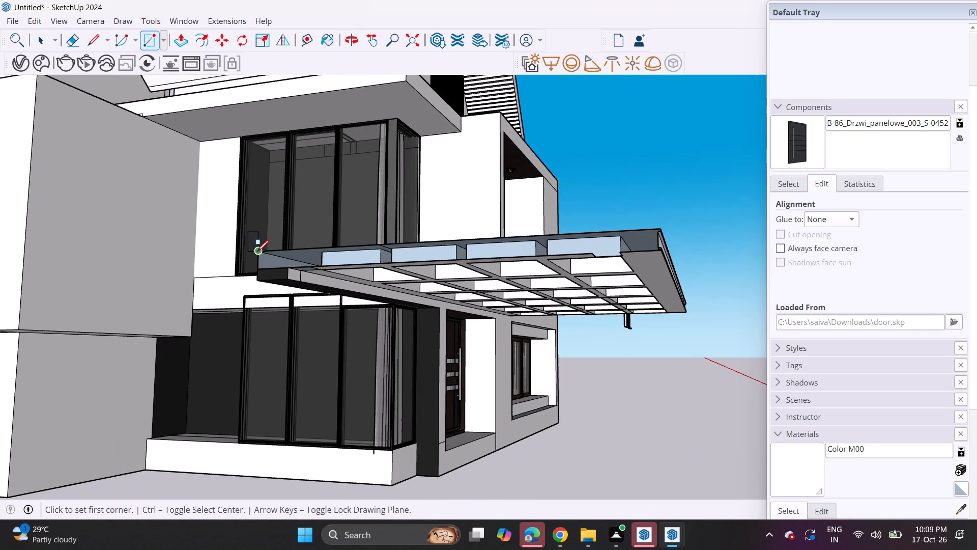
click(258, 252)
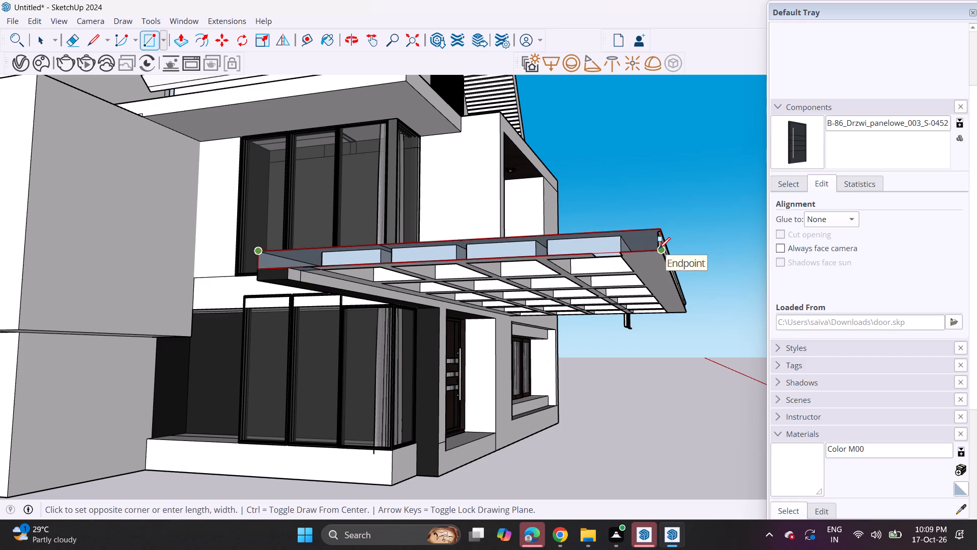
click(654, 247)
scroll(444, 239, up, 3)
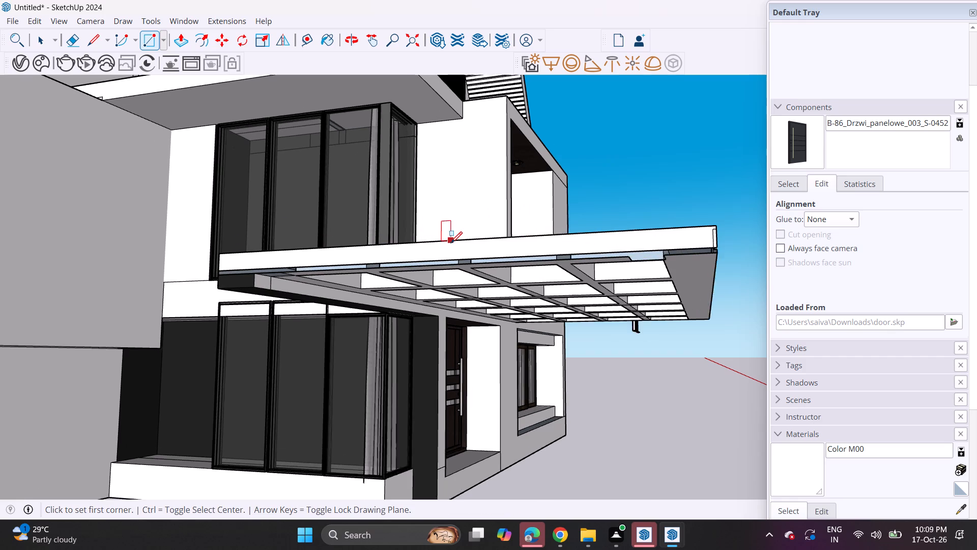
drag(197, 256, 204, 260)
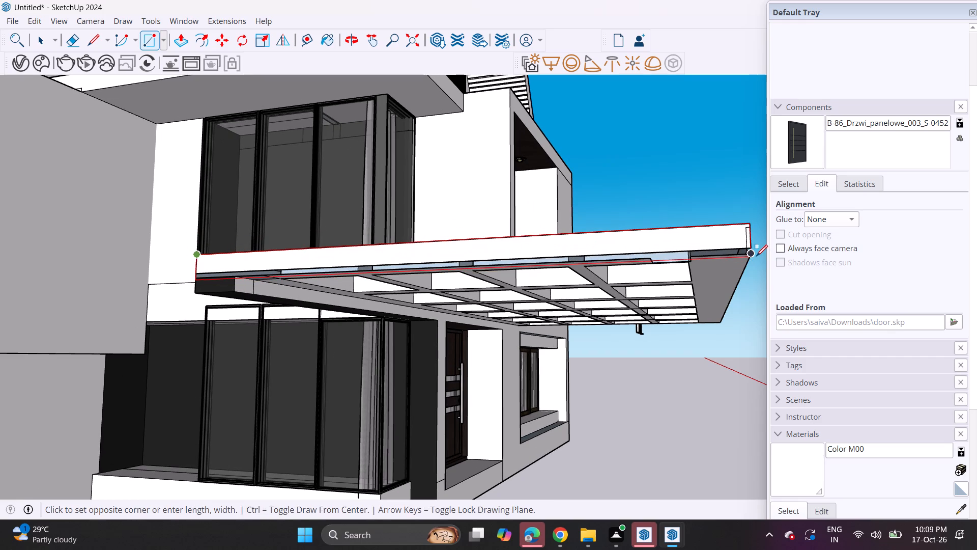
click(755, 255)
Draw a rectangle over the narrow open strip along the bottom of the canopy's column-side end face.
middle_drag(730, 251, 620, 253)
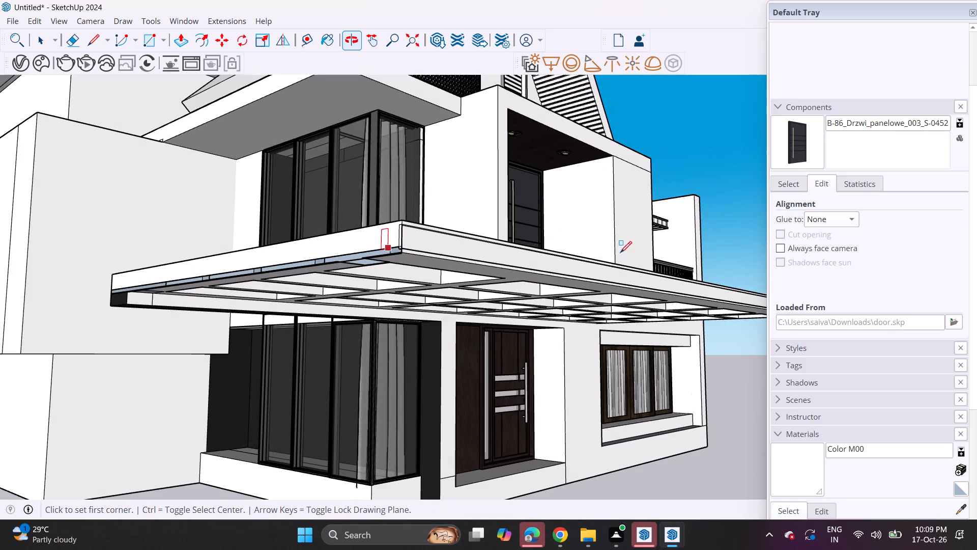
middle_drag(620, 253, 625, 253)
scroll(406, 254, up, 4)
click(404, 251)
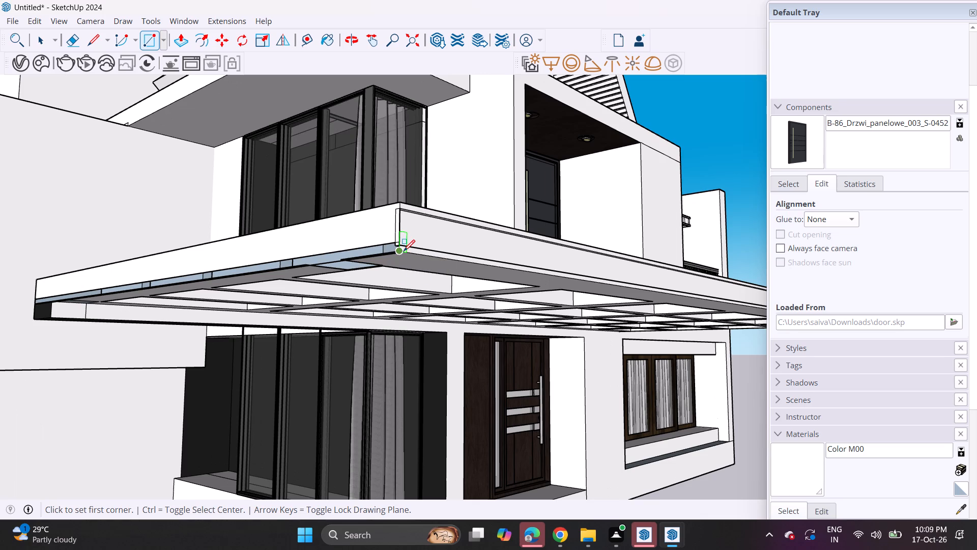
middle_drag(190, 259, 562, 259)
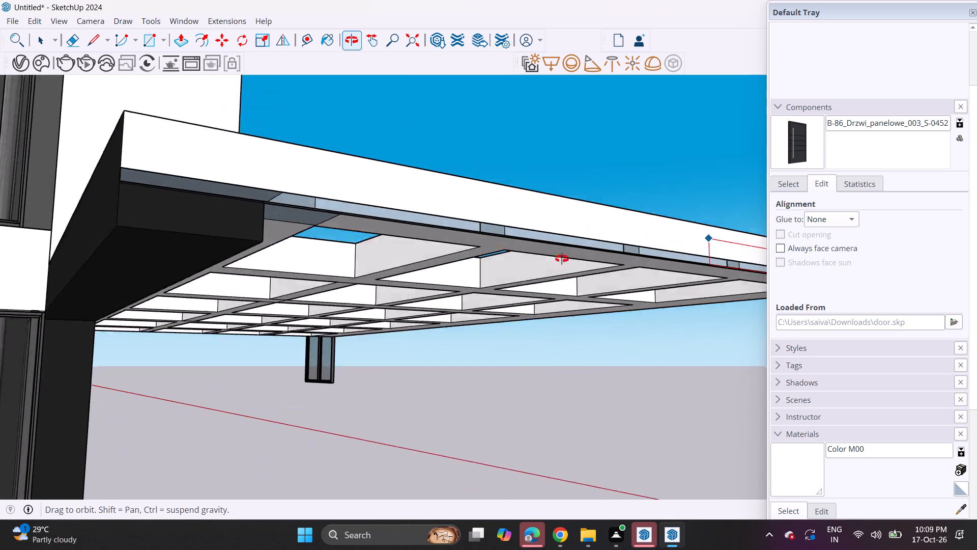
middle_drag(562, 259, 531, 266)
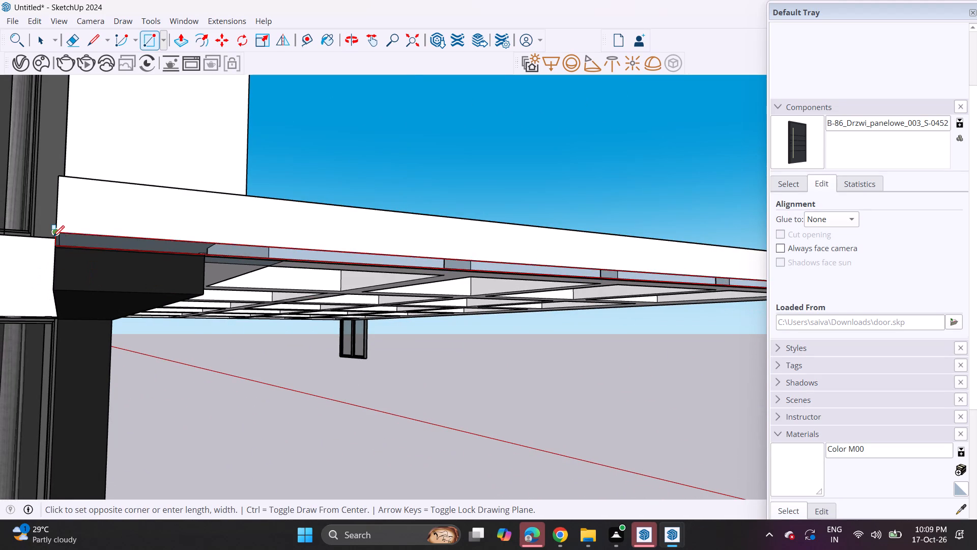
click(53, 237)
Draw a short line across the column footprint at the canopy underside's rear outer corner, splitting it into two parts.
middle_drag(340, 202, 128, 213)
scroll(129, 204, down, 9)
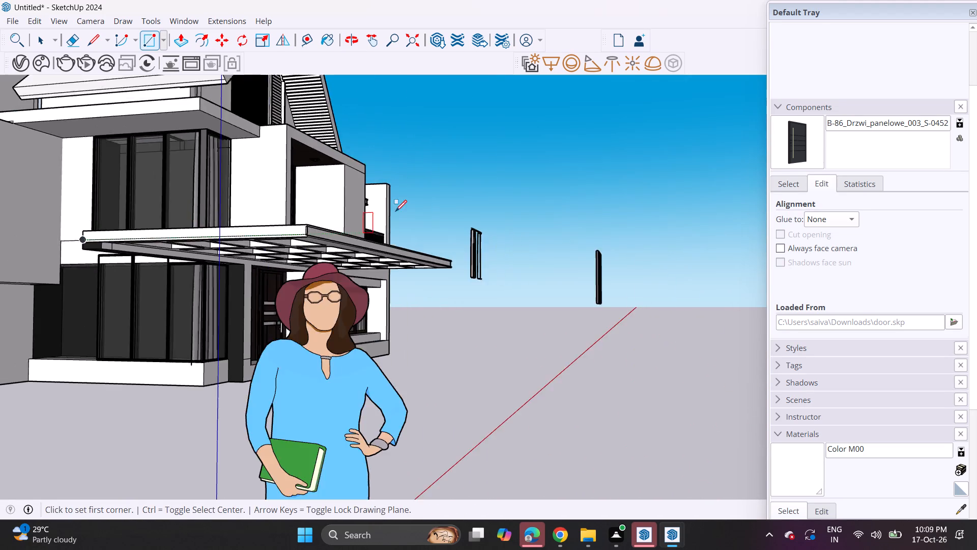
middle_drag(386, 213, 150, 153)
scroll(78, 254, up, 15)
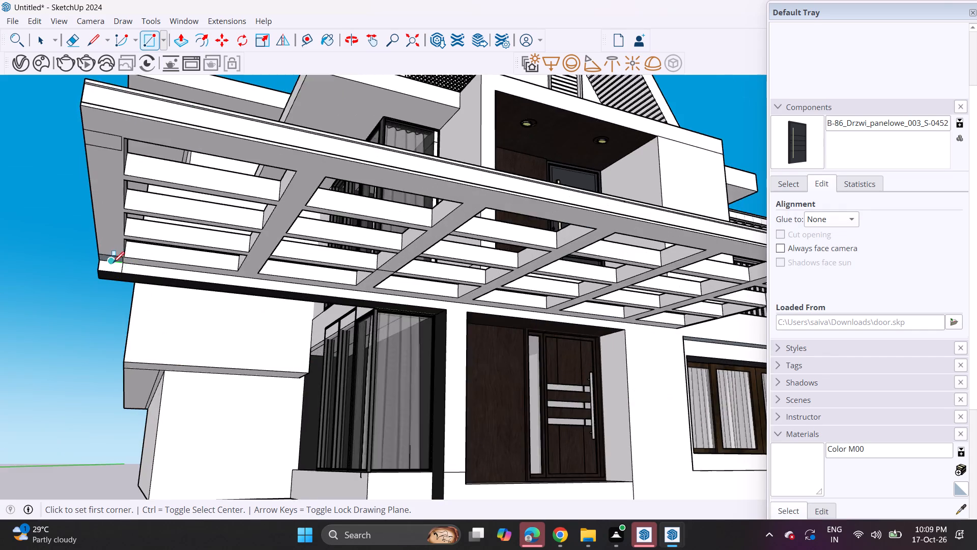
scroll(113, 263, up, 15)
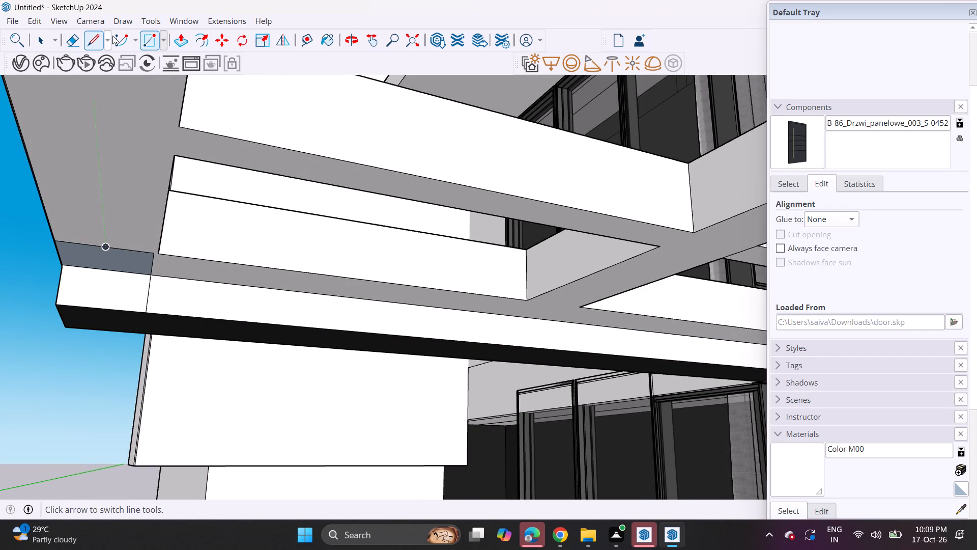
click(89, 40)
click(116, 250)
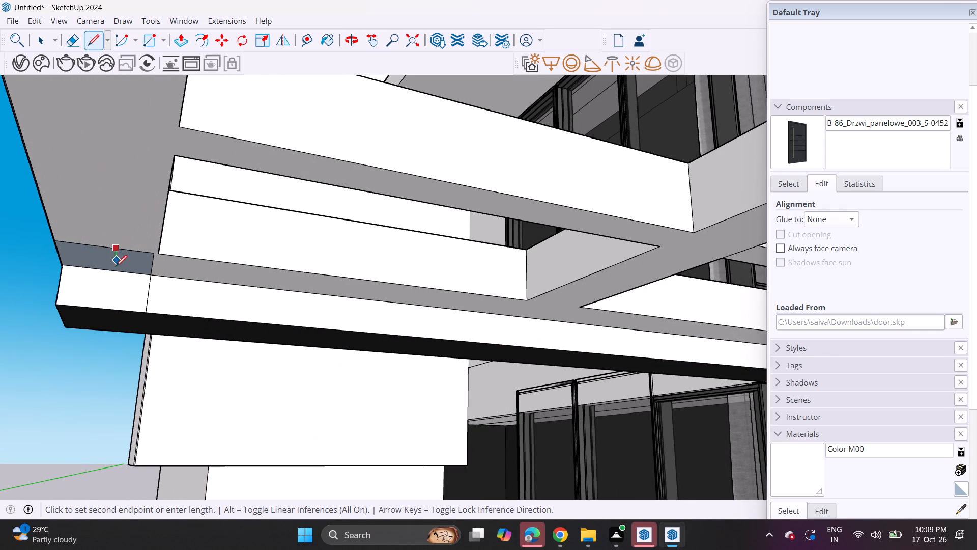
click(113, 275)
scroll(92, 180, down, 13)
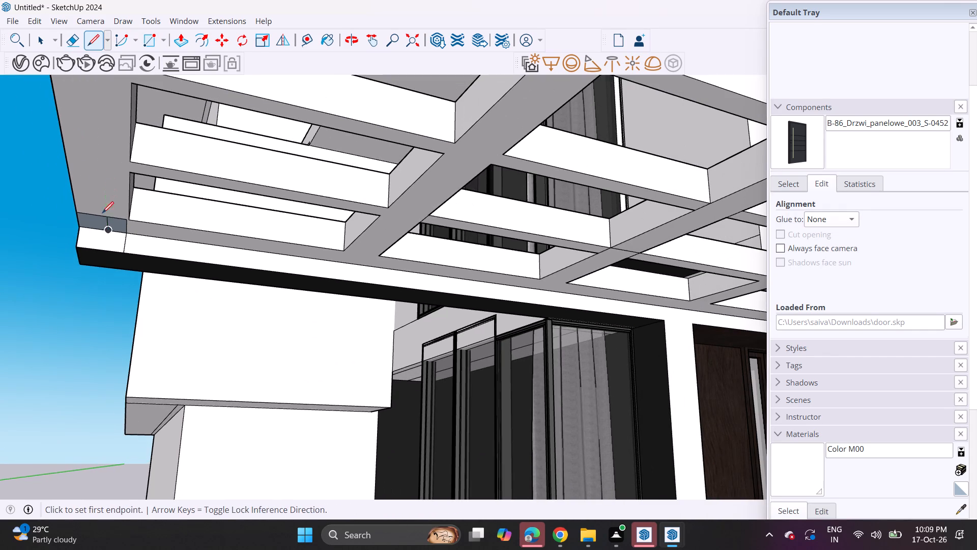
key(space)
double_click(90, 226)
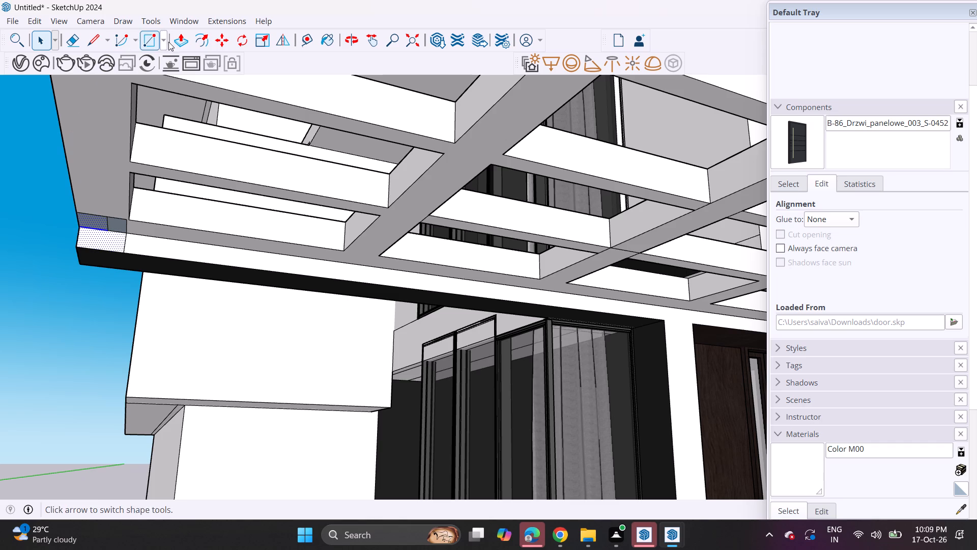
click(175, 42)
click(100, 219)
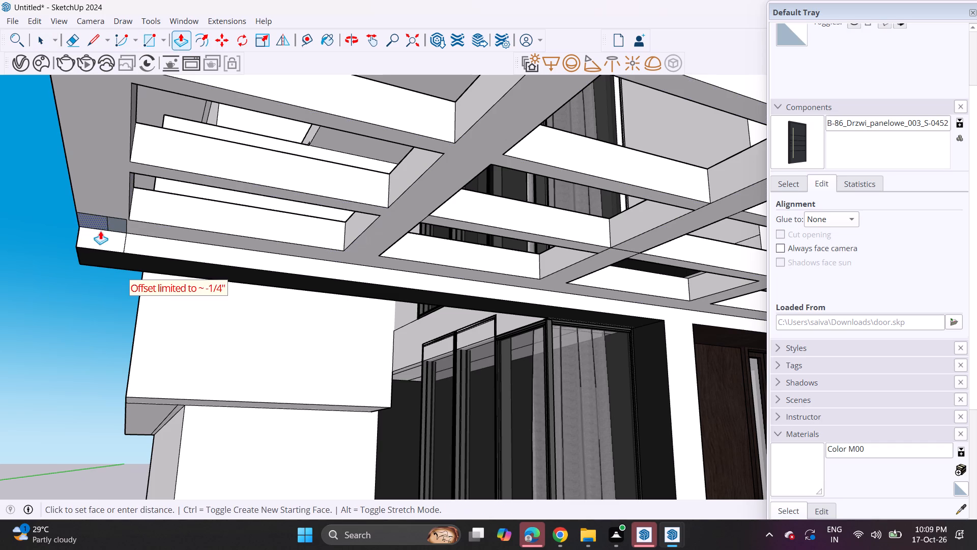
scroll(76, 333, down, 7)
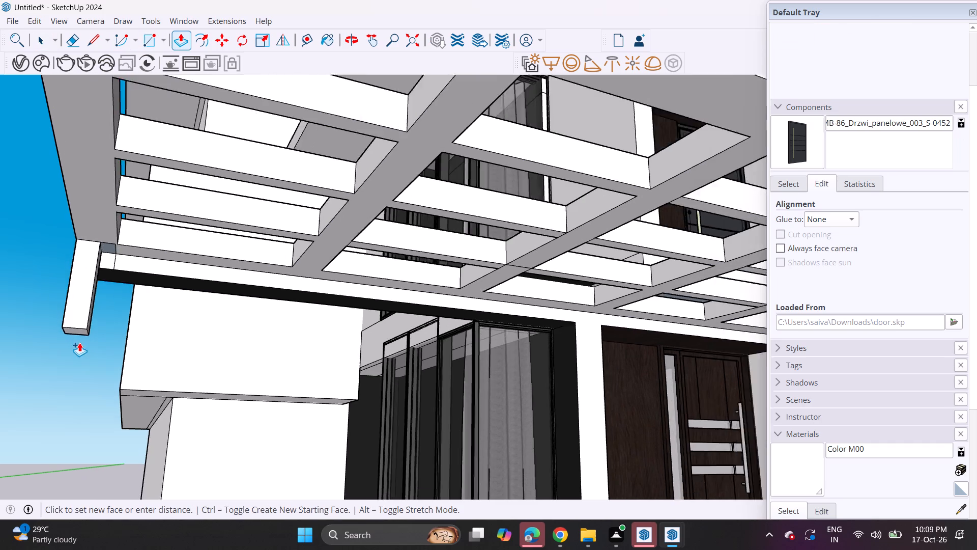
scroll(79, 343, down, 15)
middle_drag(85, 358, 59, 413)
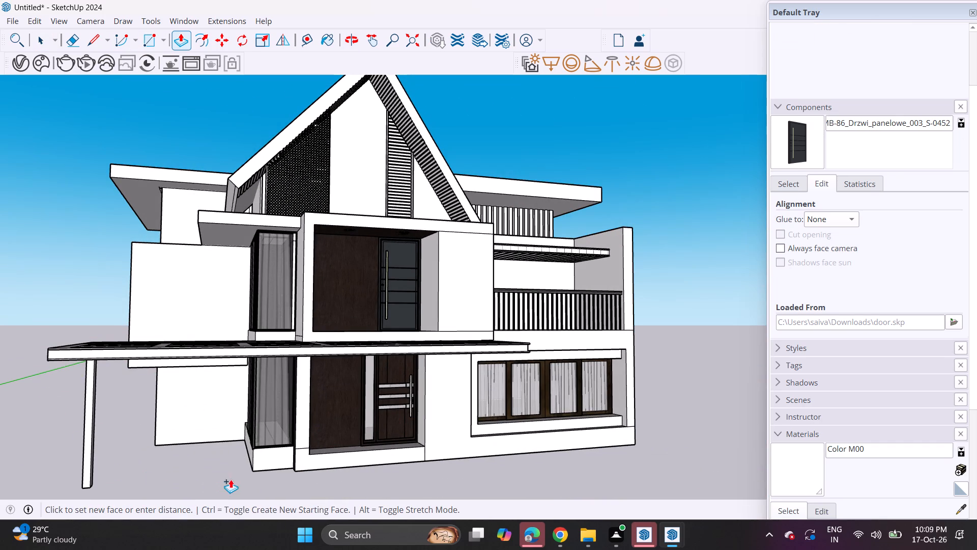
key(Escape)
Copy the outer half of the rear column footprint on the canopy underside onto the outer edge of the front column footprint.
middle_drag(118, 391, 113, 379)
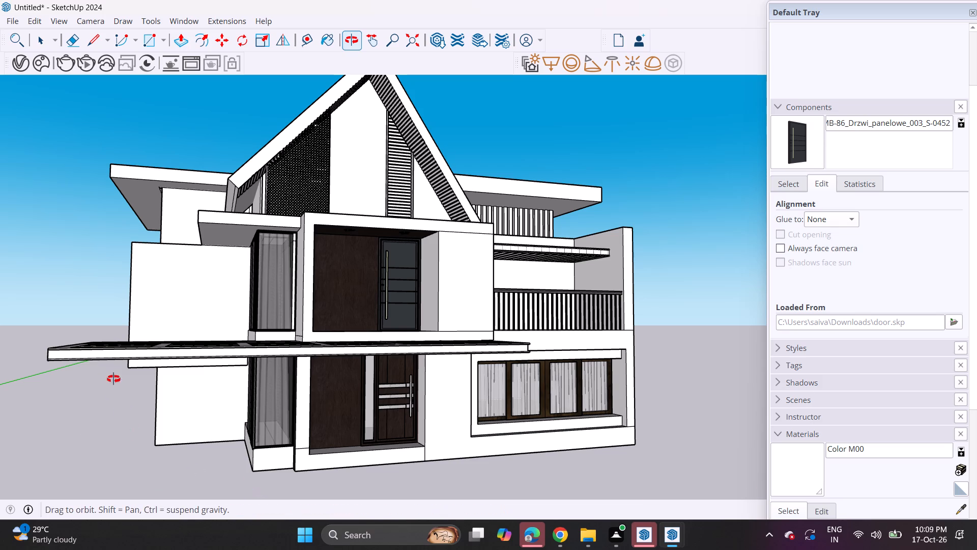
middle_drag(113, 379, 119, 226)
scroll(95, 231, up, 17)
key(space)
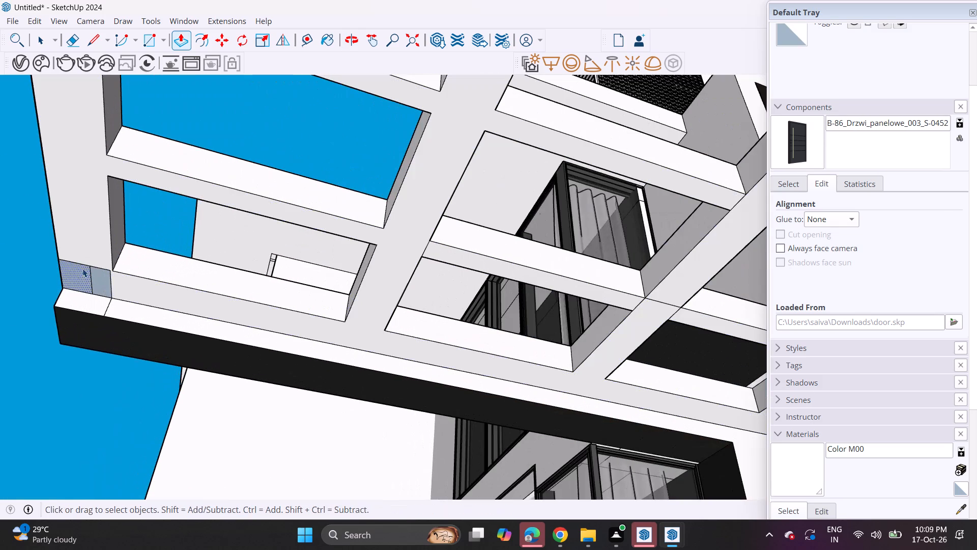
double_click(82, 274)
key(m)
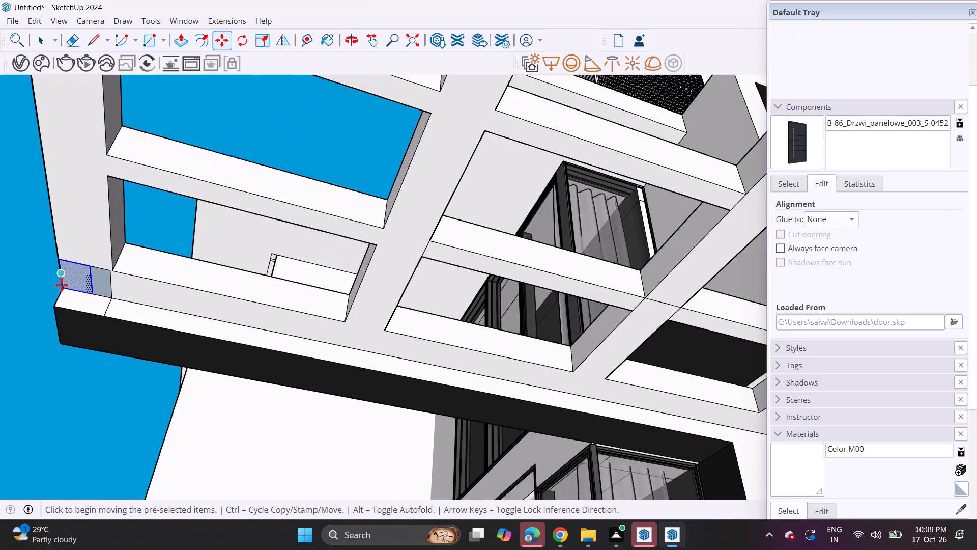
click(62, 292)
middle_drag(68, 196, 82, 274)
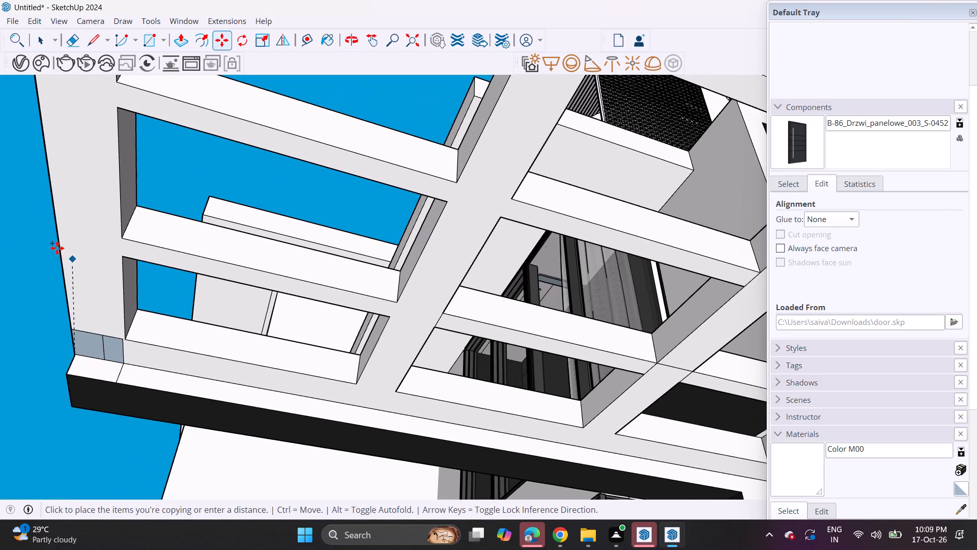
scroll(63, 236, down, 17)
shift+middle_drag(62, 157, 75, 191)
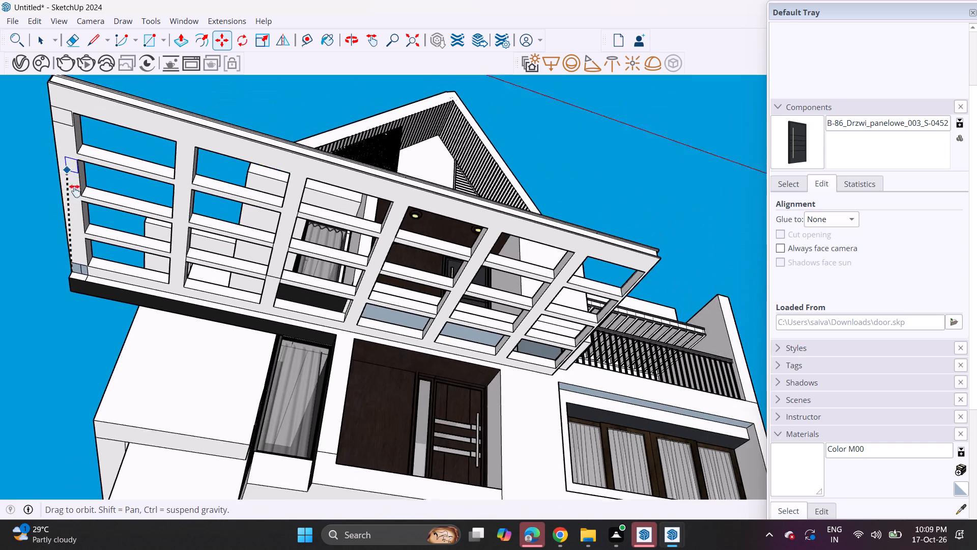
shift+middle_drag(75, 191, 93, 244)
scroll(86, 210, up, 9)
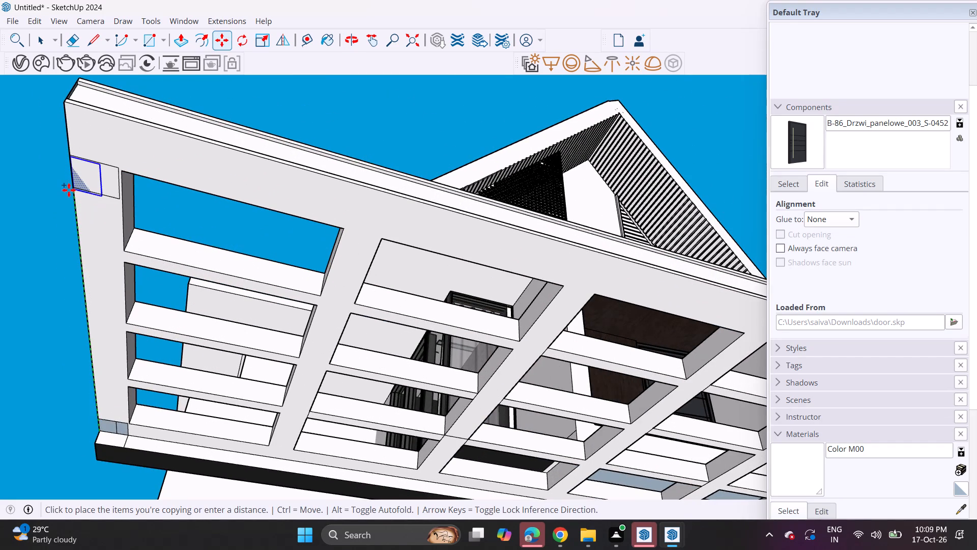
click(69, 188)
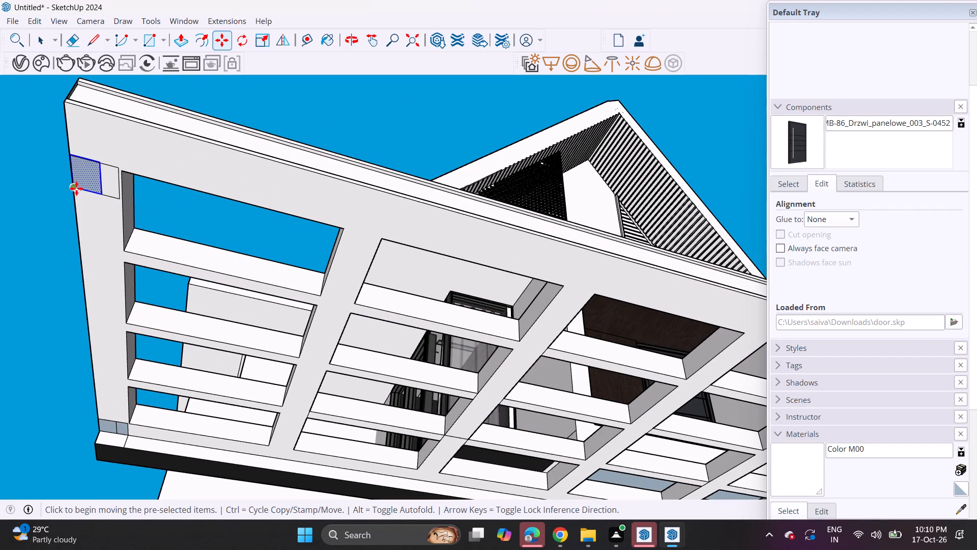
Push/Pull the outer half of the front column footprint down to ground level to form a slimmer column.
click(181, 45)
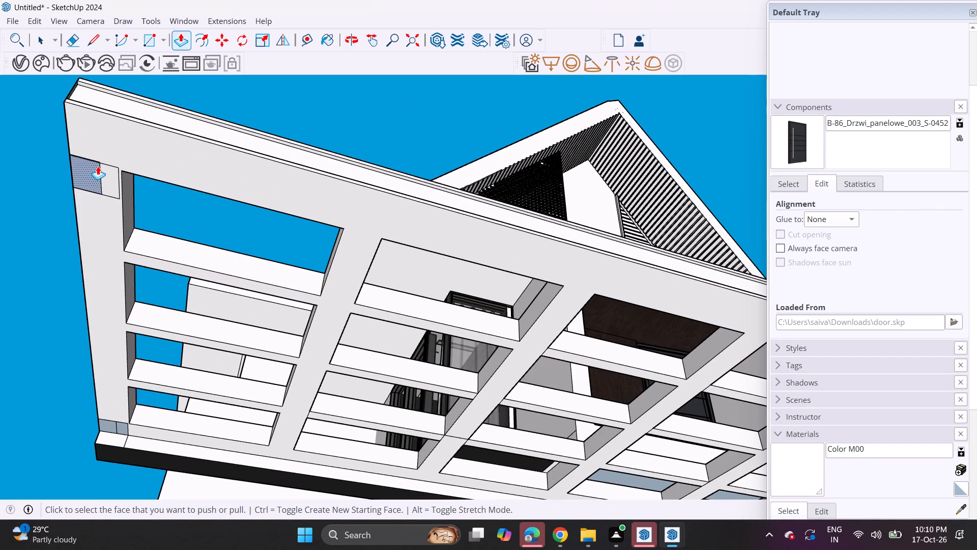
click(95, 171)
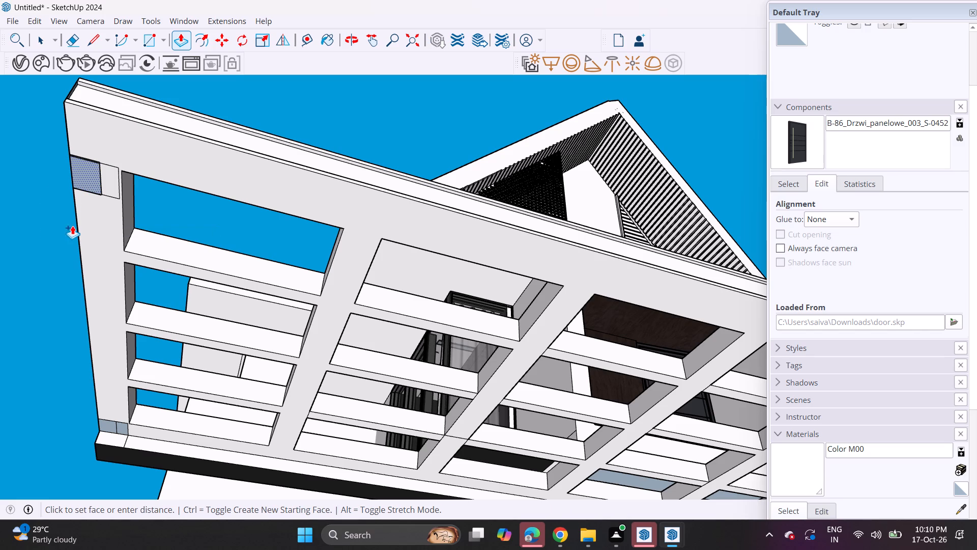
scroll(67, 286, down, 20)
scroll(67, 286, down, 2)
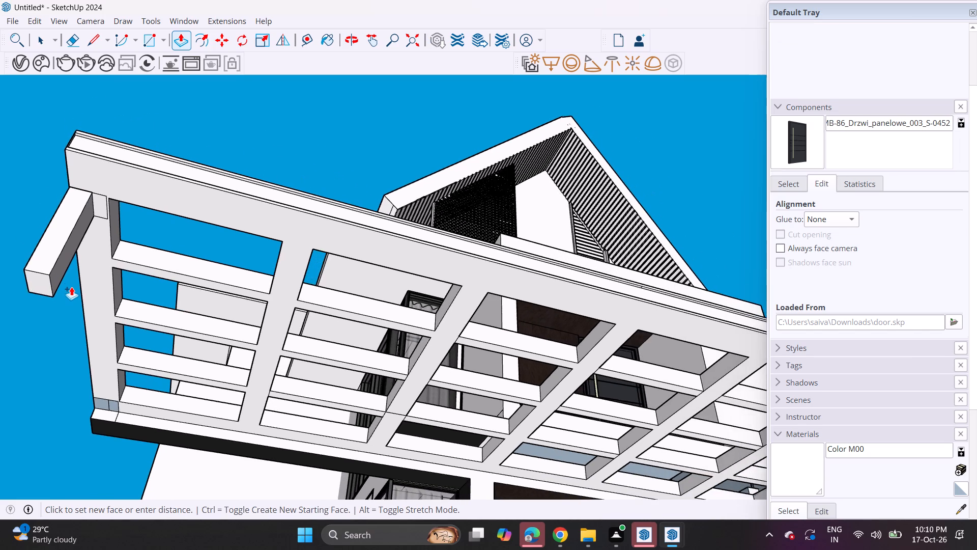
scroll(71, 287, down, 20)
scroll(71, 287, down, 5)
middle_drag(110, 260, 94, 319)
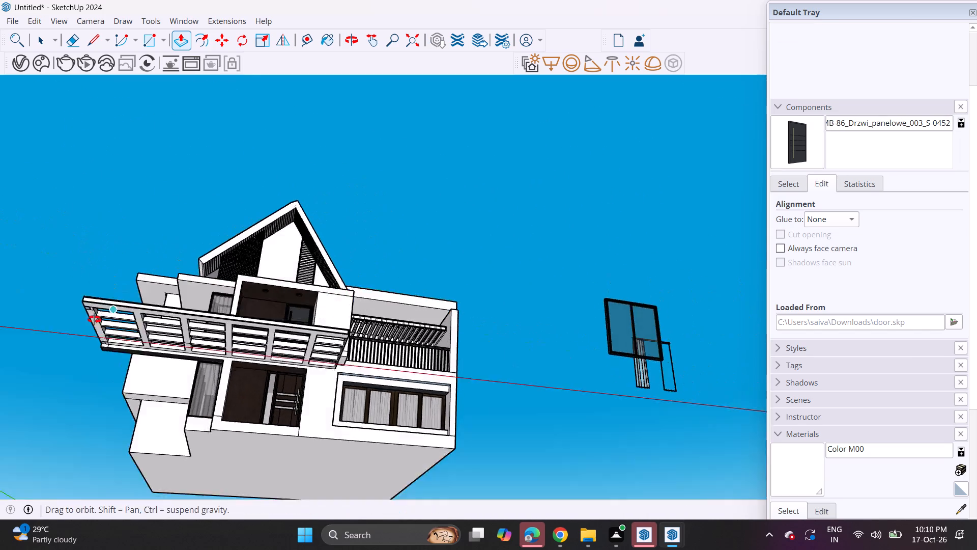
middle_drag(94, 319, 83, 385)
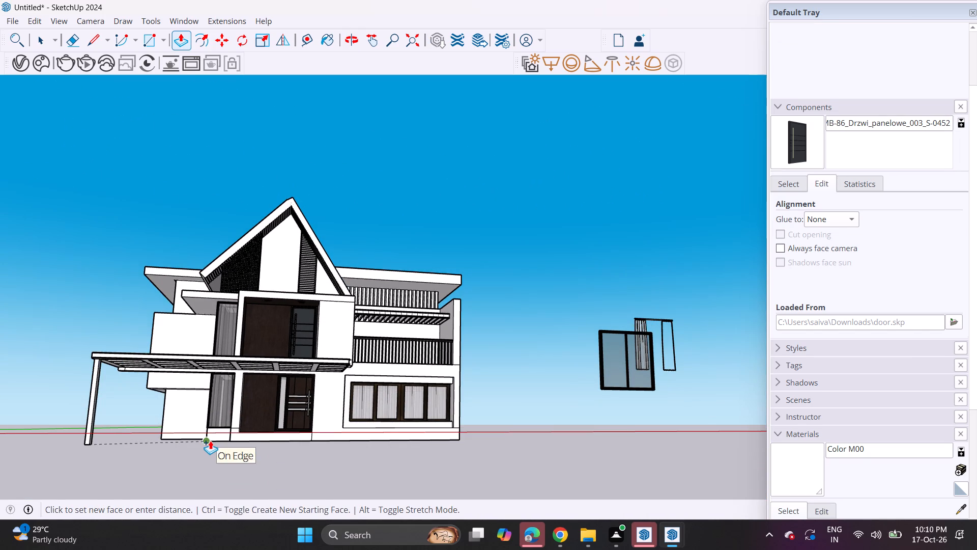
click(210, 441)
Extrude the outer half of the rear column footprint down by the same distance as the front column.
middle_drag(96, 365, 142, 286)
scroll(140, 289, up, 6)
scroll(97, 319, up, 5)
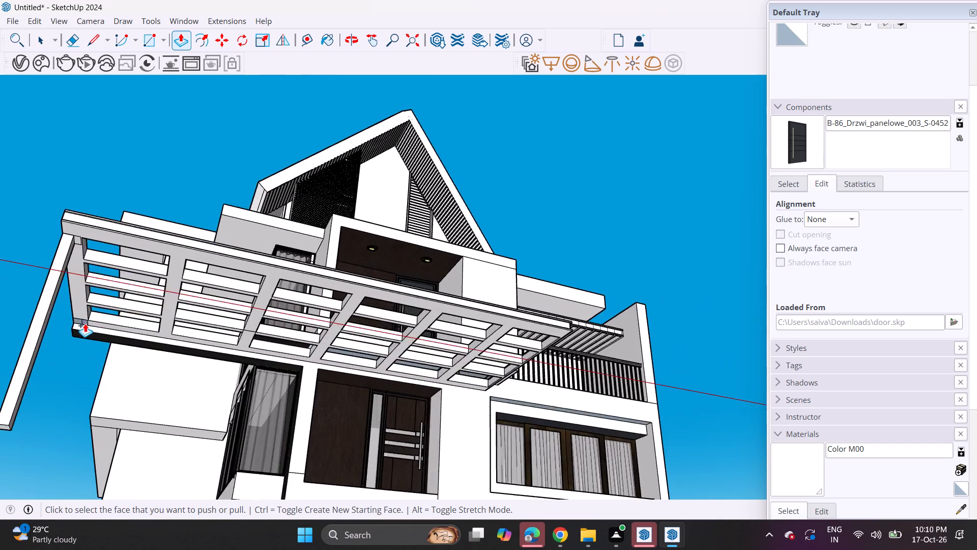
scroll(85, 323, up, 8)
double_click(79, 322)
Examine the two slim canopy columns against the whole front facade from several angles.
scroll(79, 322, down, 8)
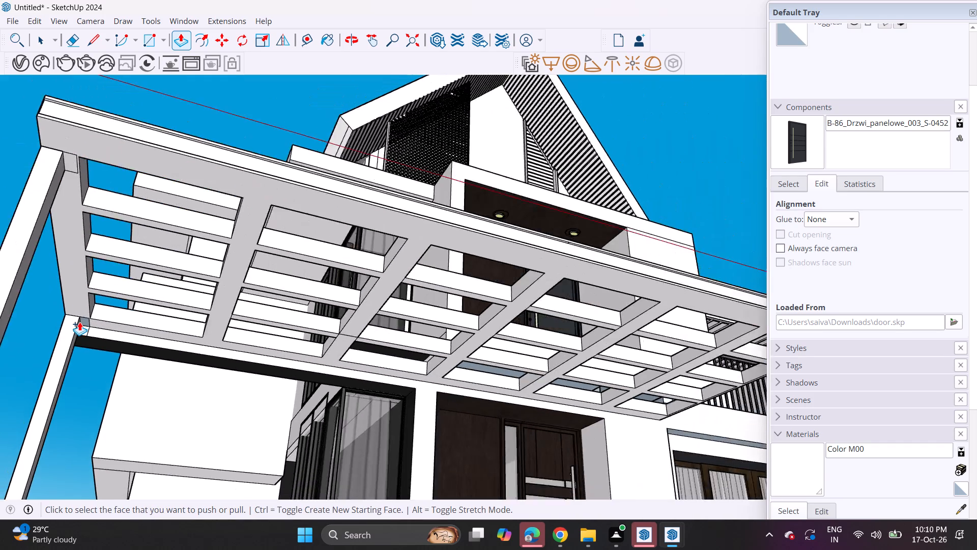
scroll(79, 322, down, 16)
middle_drag(282, 279, 233, 387)
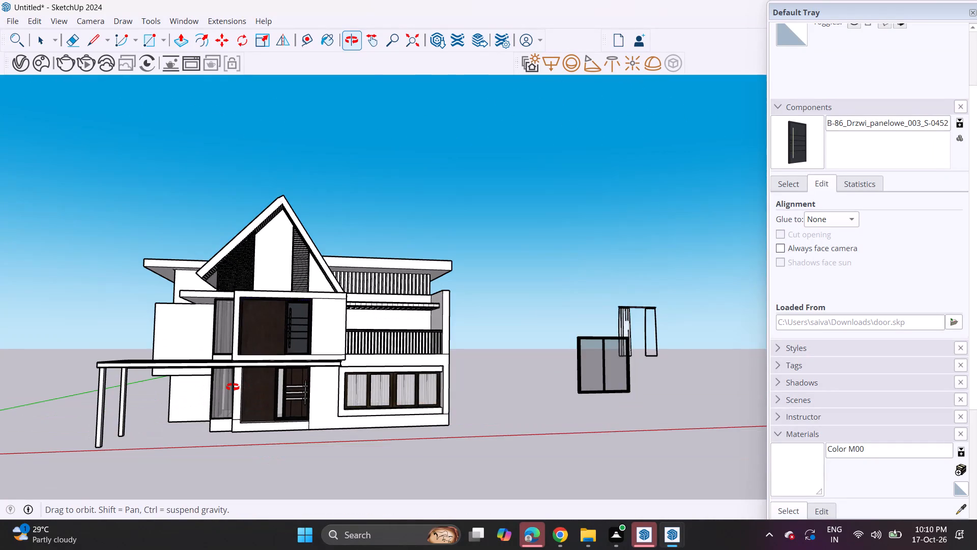
middle_drag(233, 387, 222, 362)
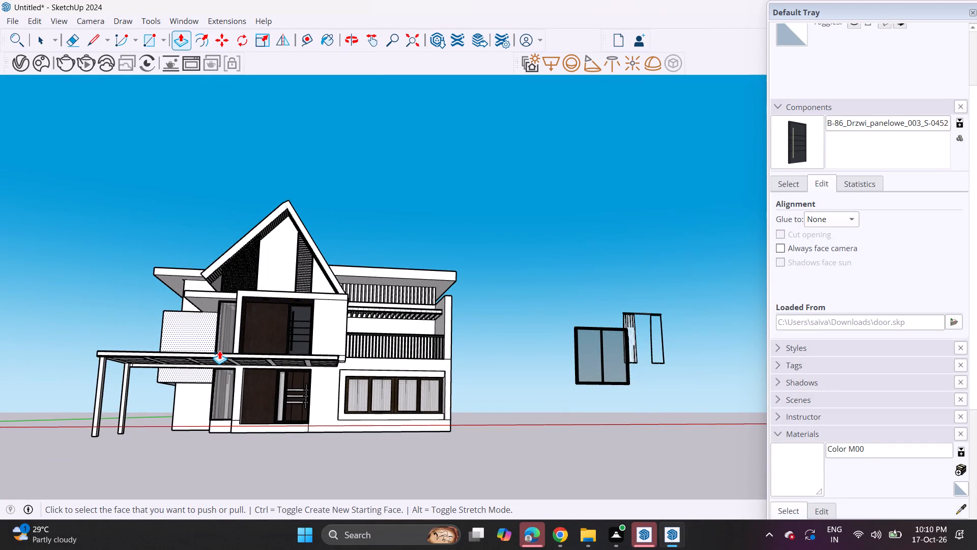
middle_drag(250, 347, 255, 365)
shift+middle_drag(257, 365, 298, 370)
middle_drag(298, 370, 264, 363)
key(space)
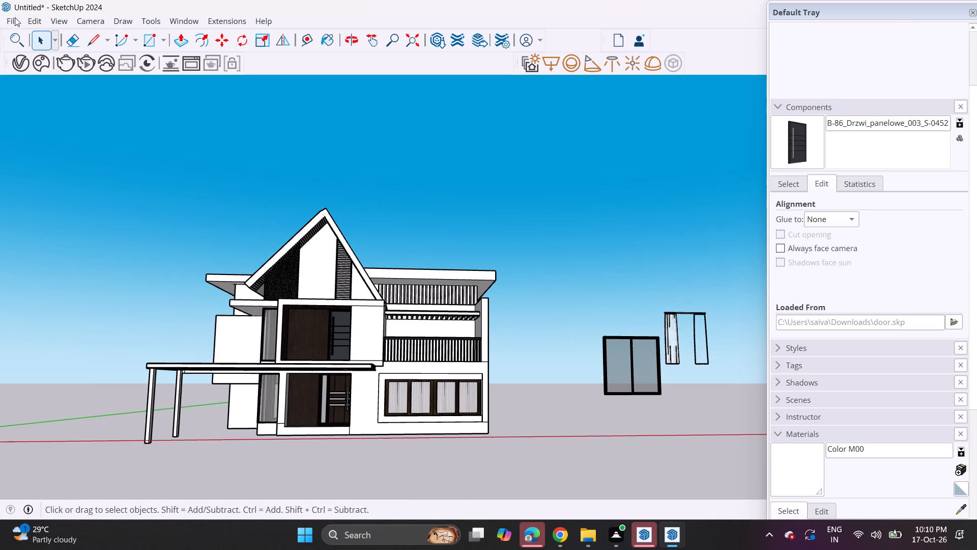
Import the glass-railing model from the Downloads folder and place it at the canopy in front of the villa.
click(16, 22)
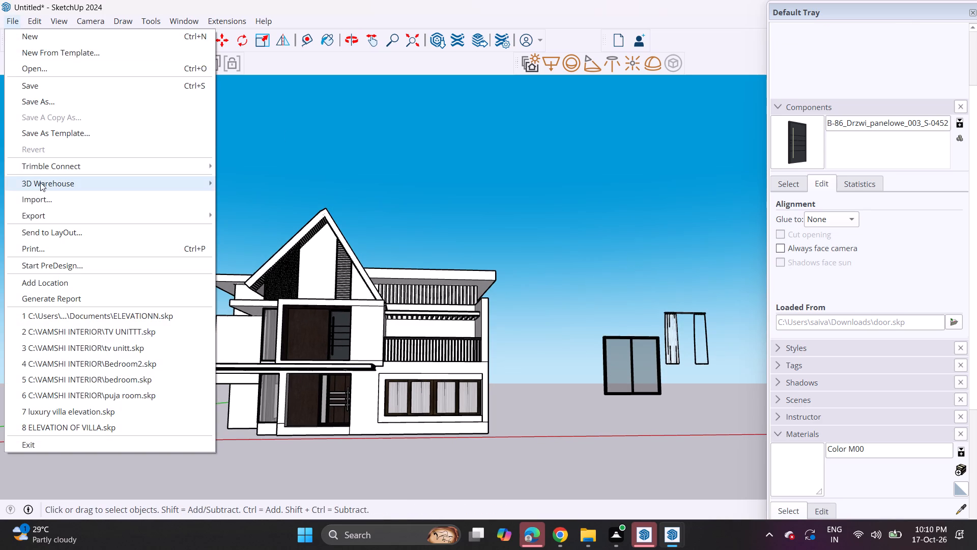
click(46, 197)
scroll(185, 202, down, 7)
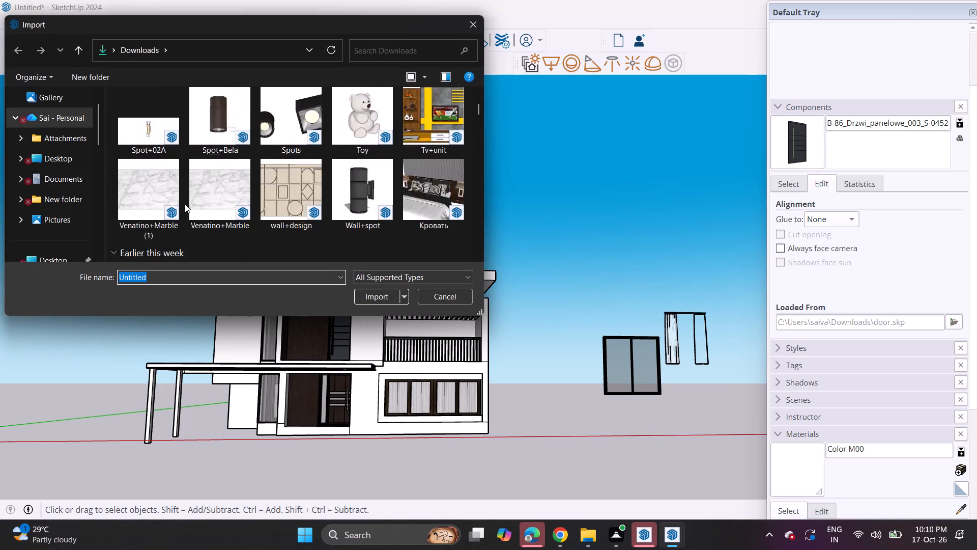
scroll(185, 204, down, 1)
scroll(226, 199, down, 5)
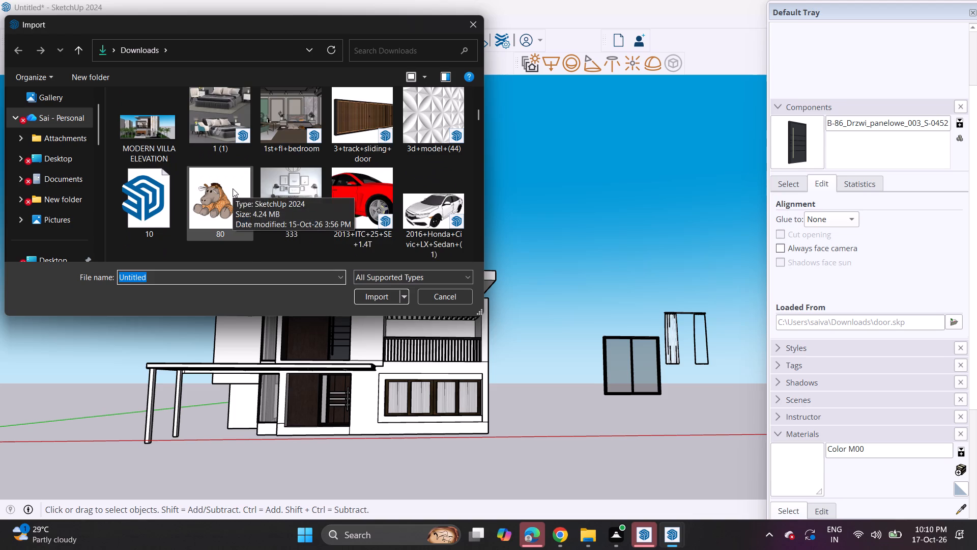
scroll(233, 188, down, 17)
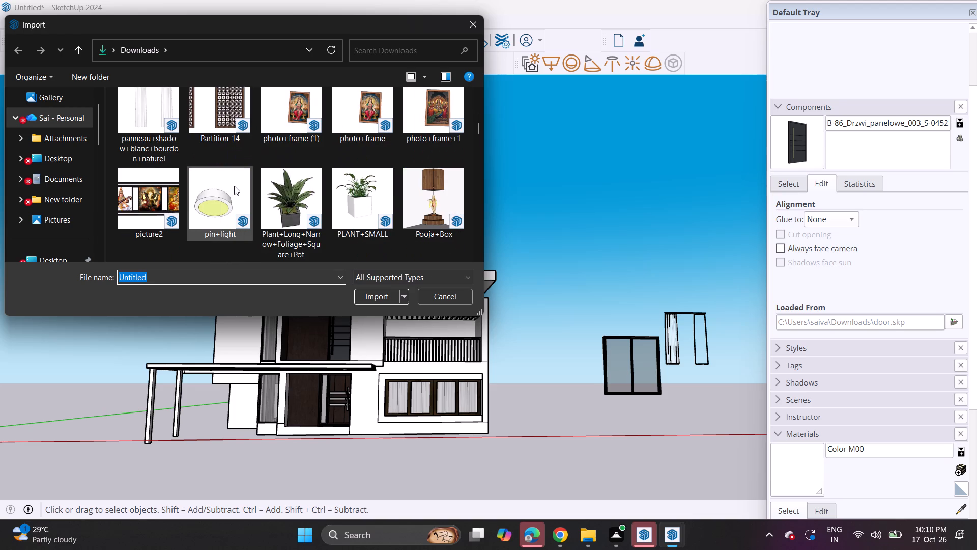
scroll(234, 186, down, 7)
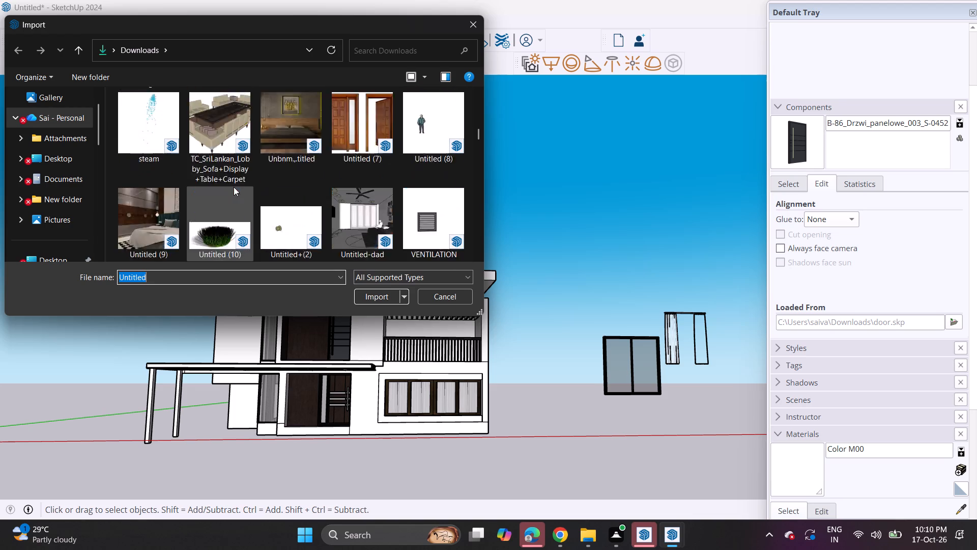
scroll(234, 187, down, 2)
scroll(234, 188, up, 2)
scroll(234, 188, down, 3)
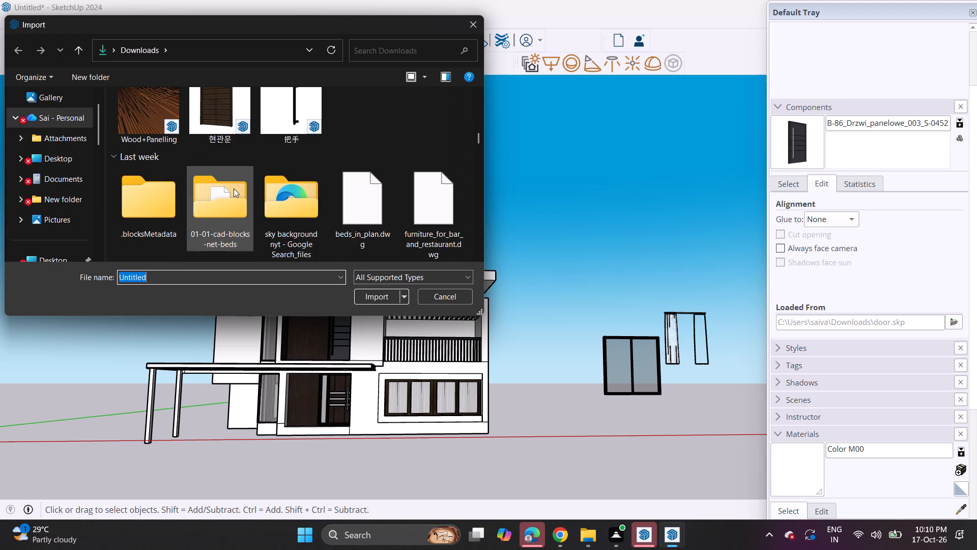
scroll(234, 188, down, 8)
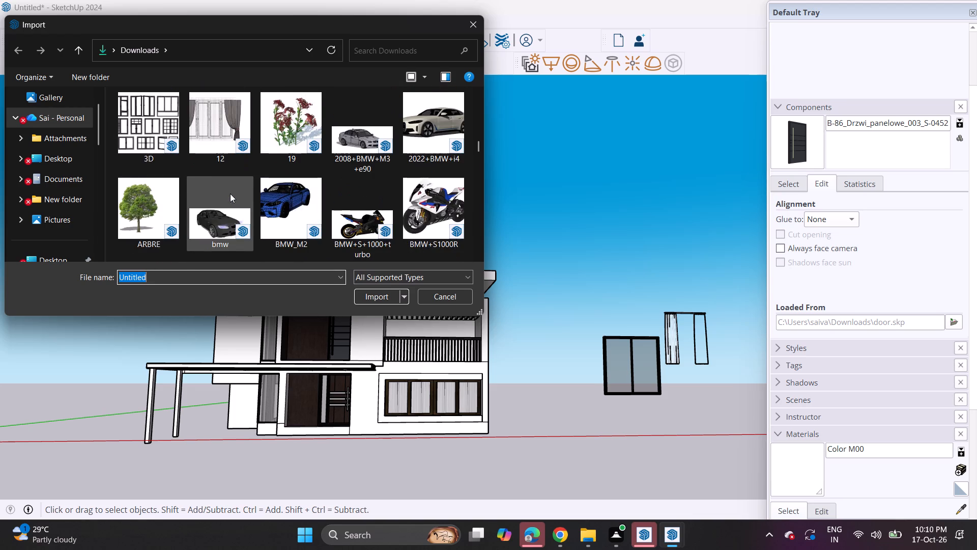
scroll(230, 194, down, 5)
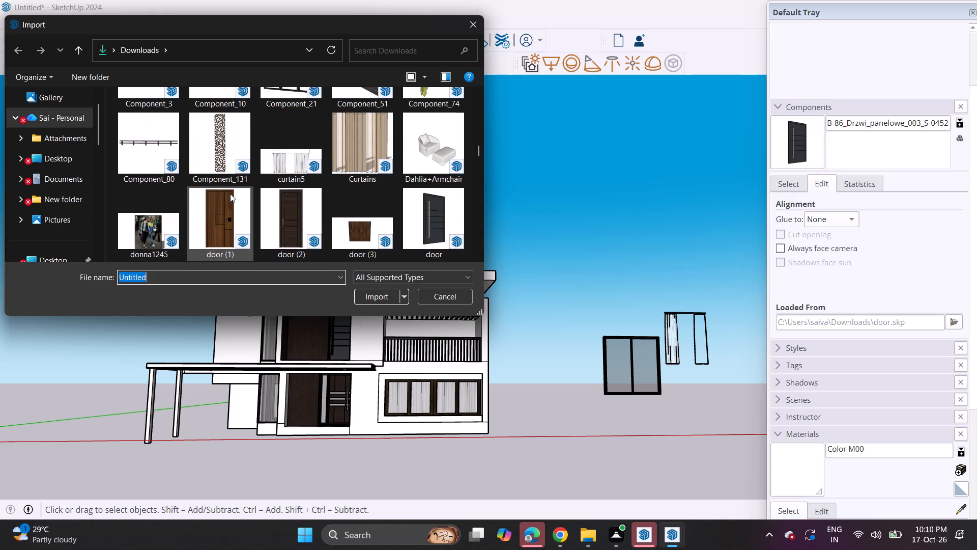
scroll(230, 194, down, 4)
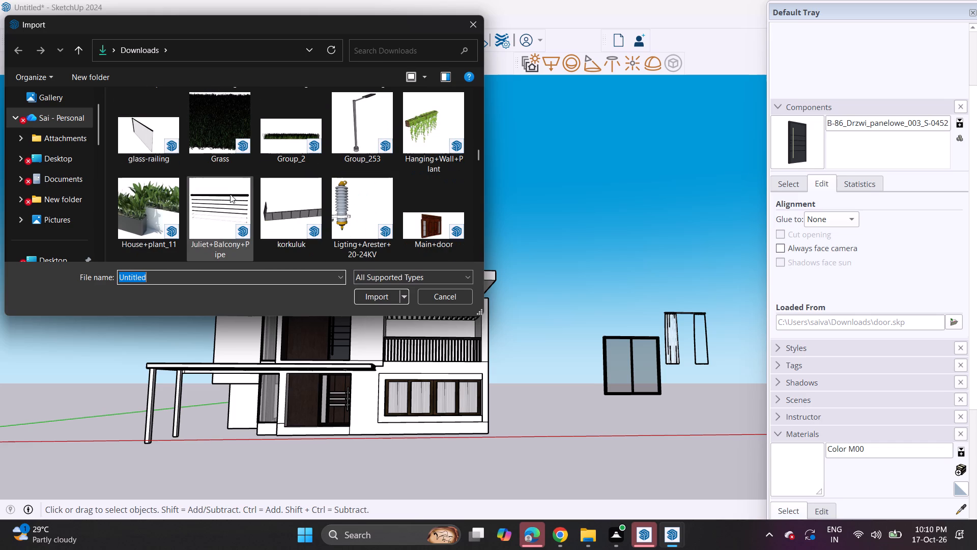
click(151, 133)
click(386, 302)
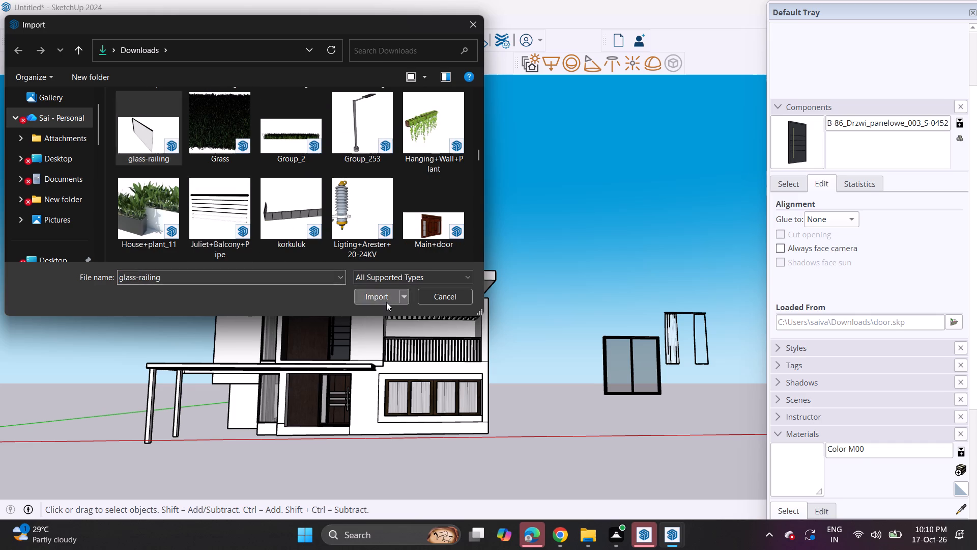
middle_drag(284, 345, 295, 406)
scroll(263, 386, up, 2)
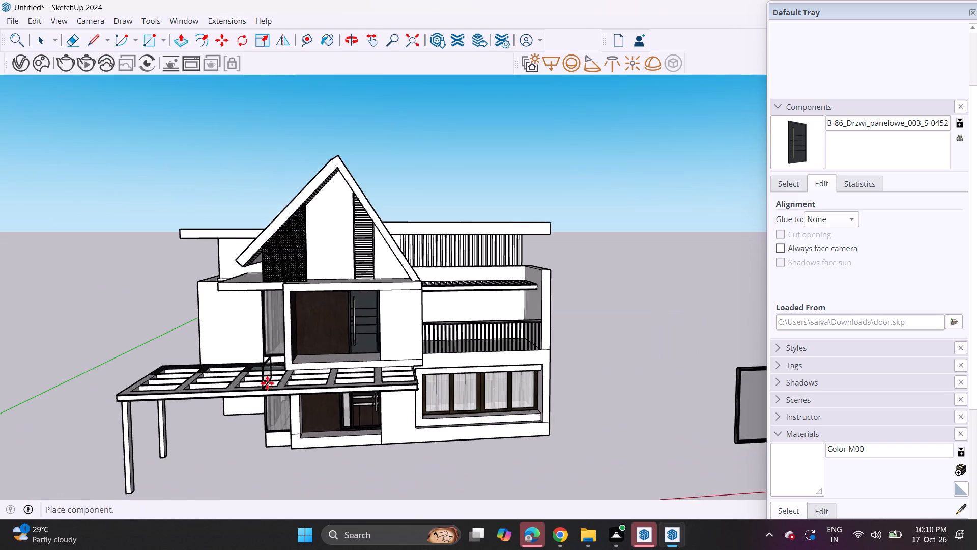
scroll(267, 383, up, 6)
click(284, 395)
Rotate the glass railing horizontally so that it runs parallel to the front facade.
scroll(385, 372, down, 3)
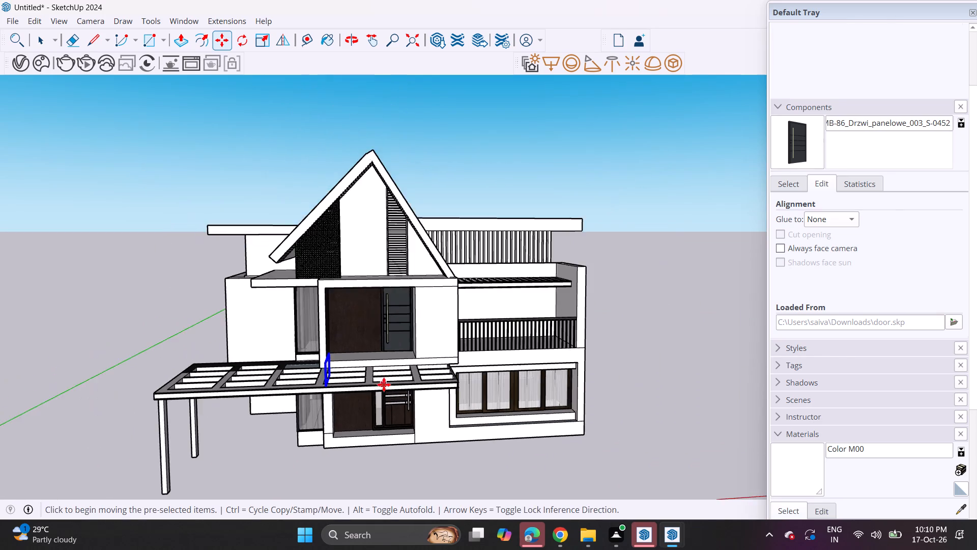
scroll(384, 384, down, 13)
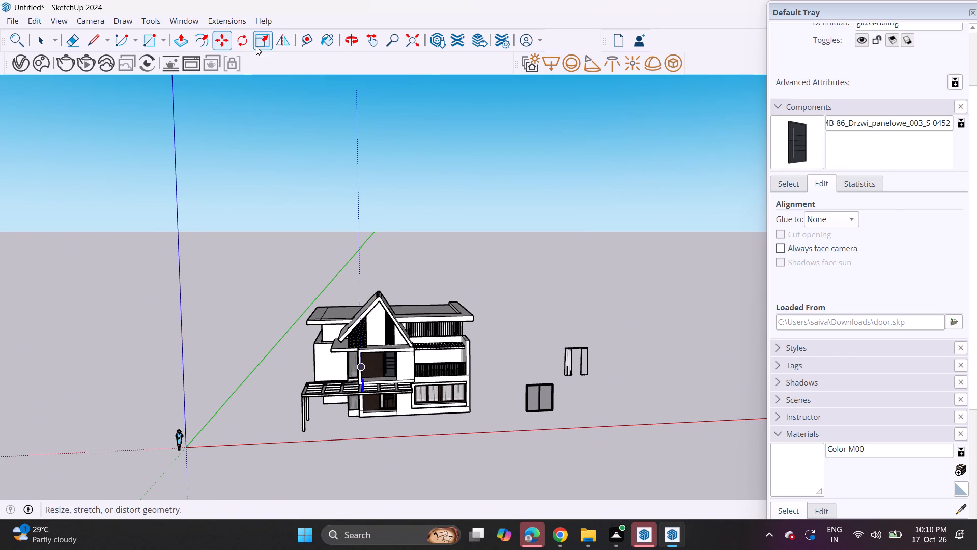
drag(242, 40, 246, 47)
click(390, 455)
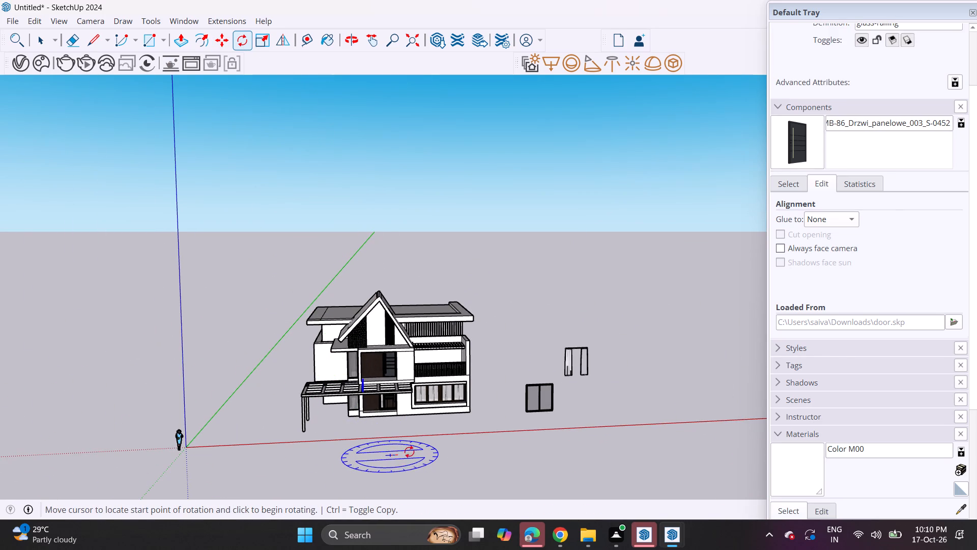
click(416, 452)
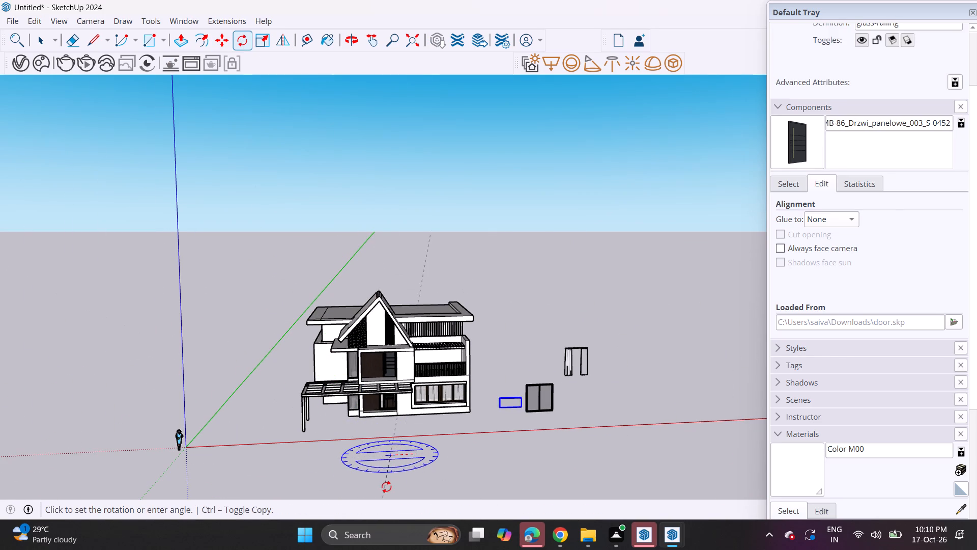
click(396, 491)
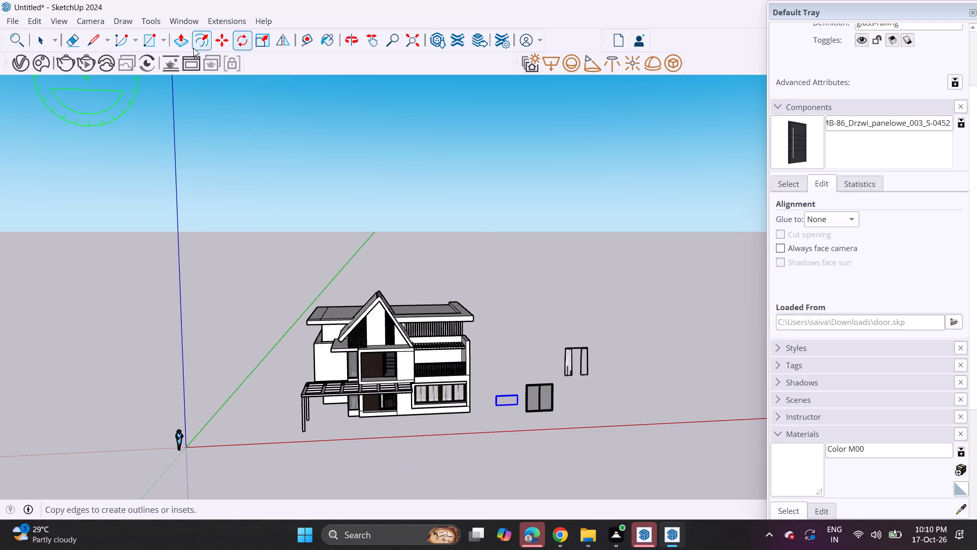
Move the glass railing by its lower corner onto the lower front corner of the upper-floor door opening.
click(220, 48)
scroll(495, 383, up, 3)
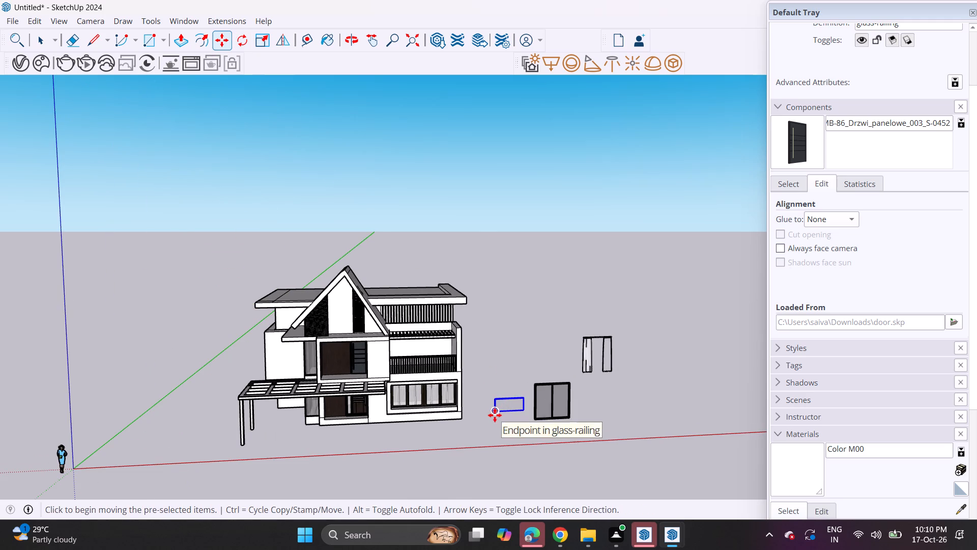
click(495, 415)
scroll(268, 351, up, 4)
scroll(331, 374, up, 11)
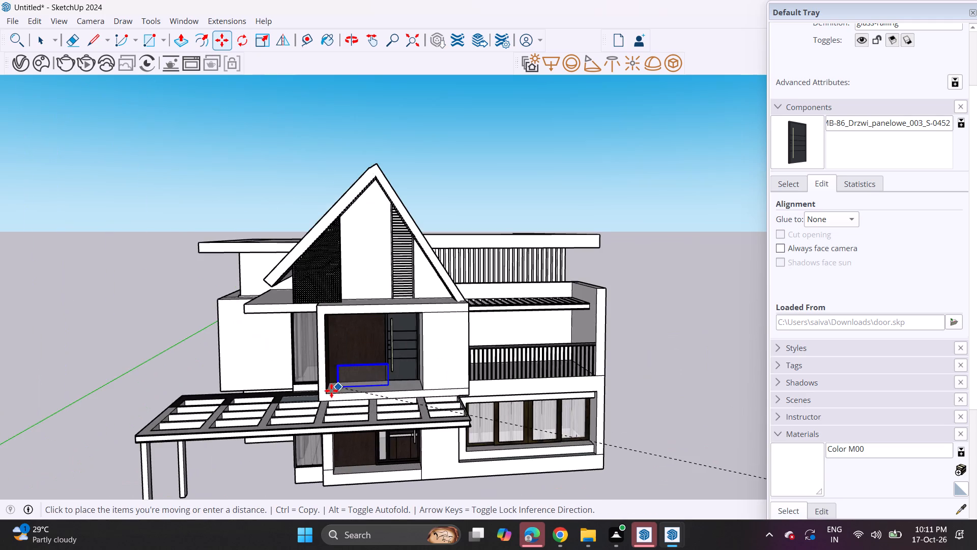
scroll(331, 391, up, 18)
scroll(329, 393, up, 7)
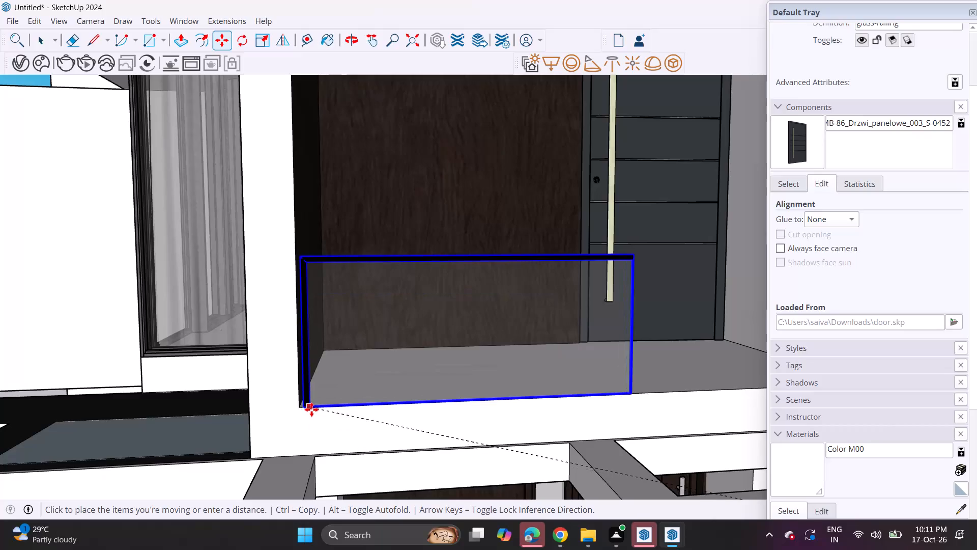
click(311, 409)
click(308, 408)
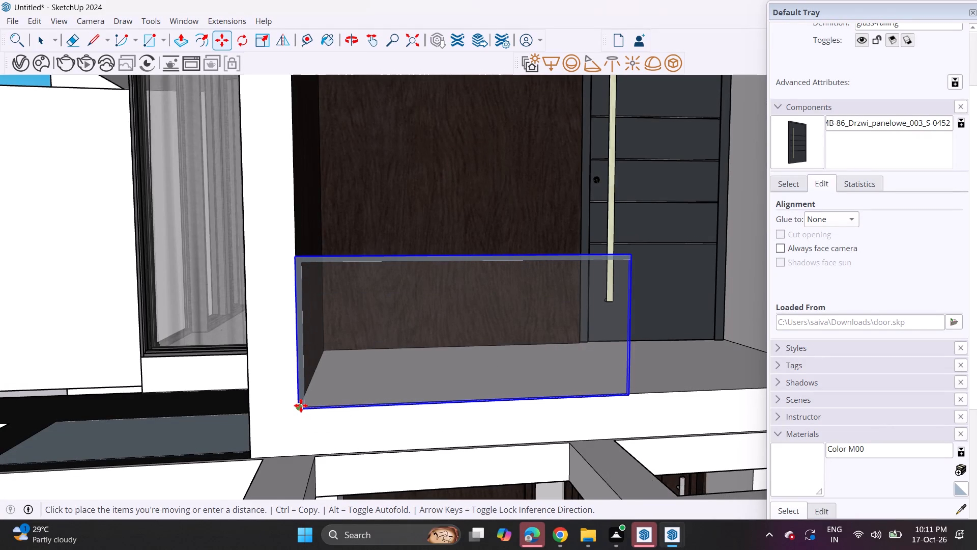
click(301, 405)
Scale the glass railing uniformly from its upper corner so that it spans the full width of the upper-floor door opening.
scroll(315, 286, down, 10)
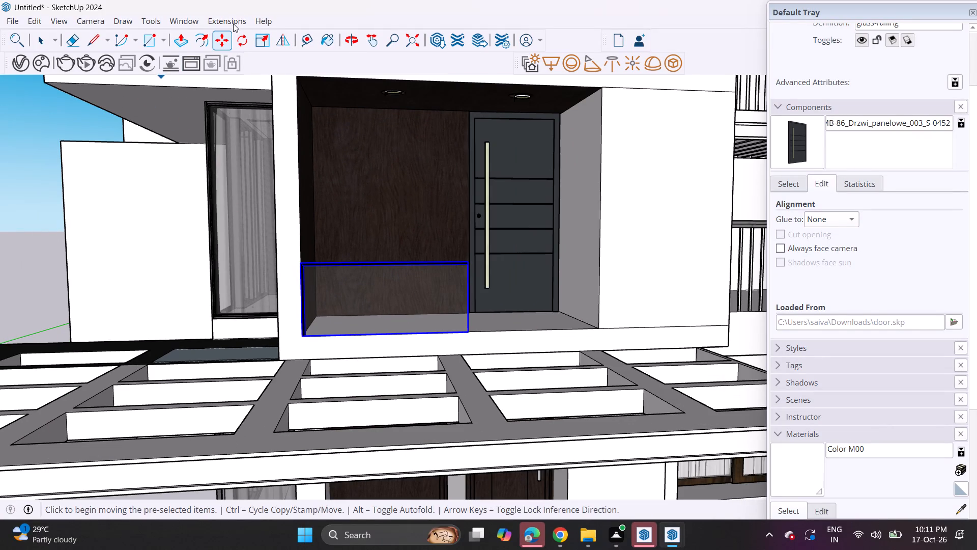
click(255, 44)
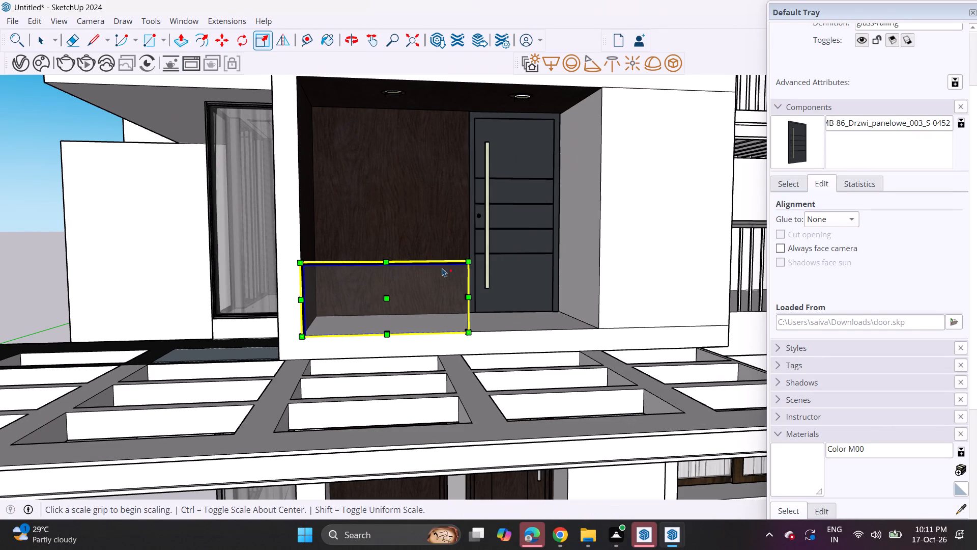
click(472, 259)
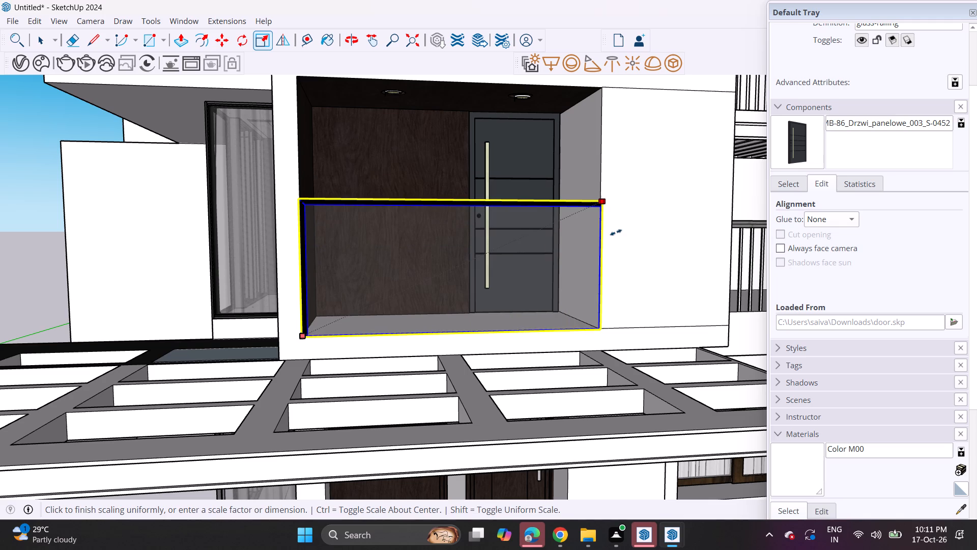
click(610, 218)
scroll(532, 202, down, 11)
middle_click(447, 235)
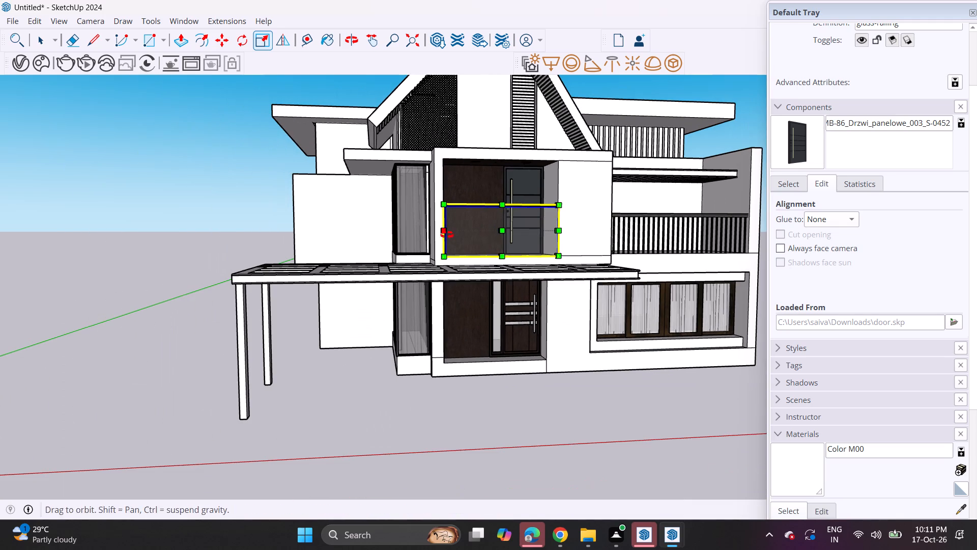
key(space)
click(182, 233)
Import the Spots model from the Downloads folder and place it beside the villa, past the ground-floor window.
scroll(357, 242, down, 1)
middle_drag(357, 242, 298, 253)
scroll(333, 241, down, 3)
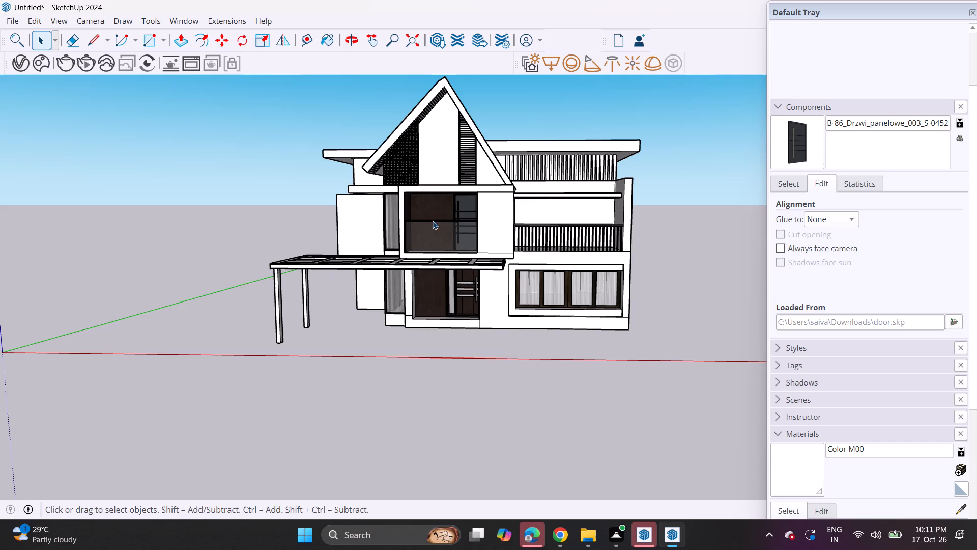
middle_drag(422, 236, 474, 215)
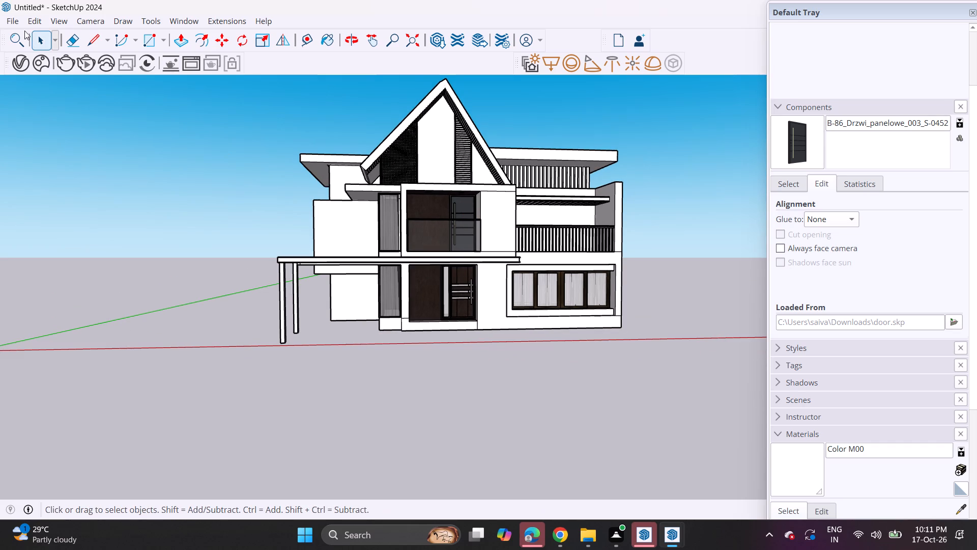
click(11, 21)
click(58, 203)
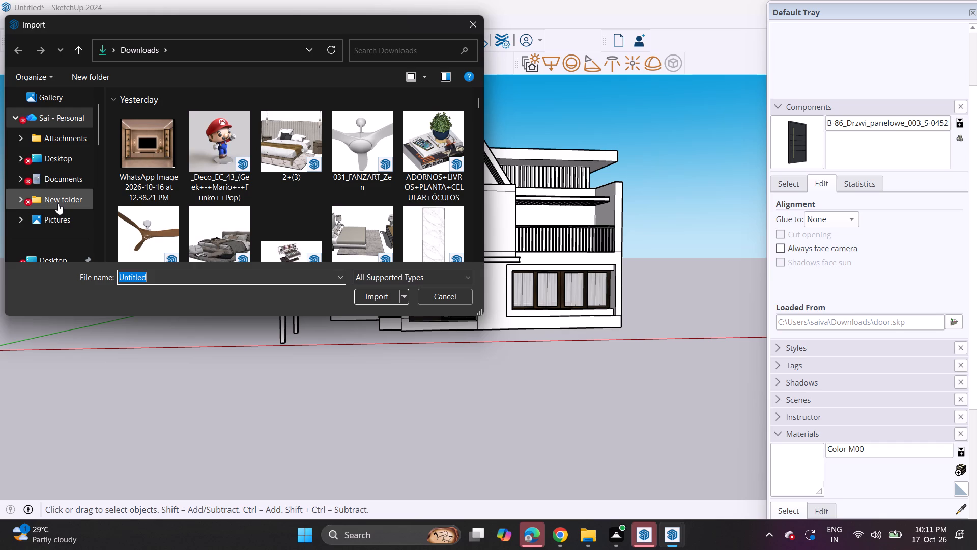
scroll(316, 175, down, 3)
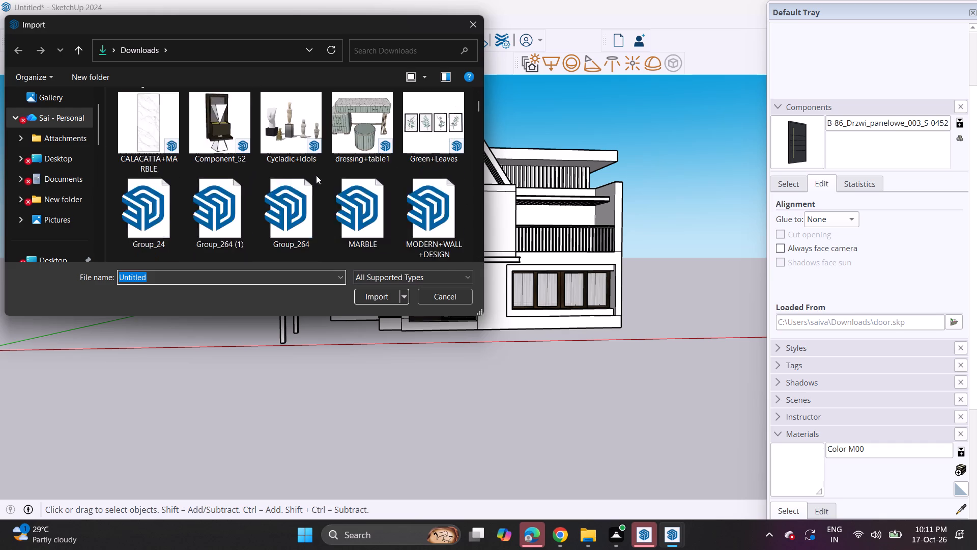
scroll(316, 175, down, 3)
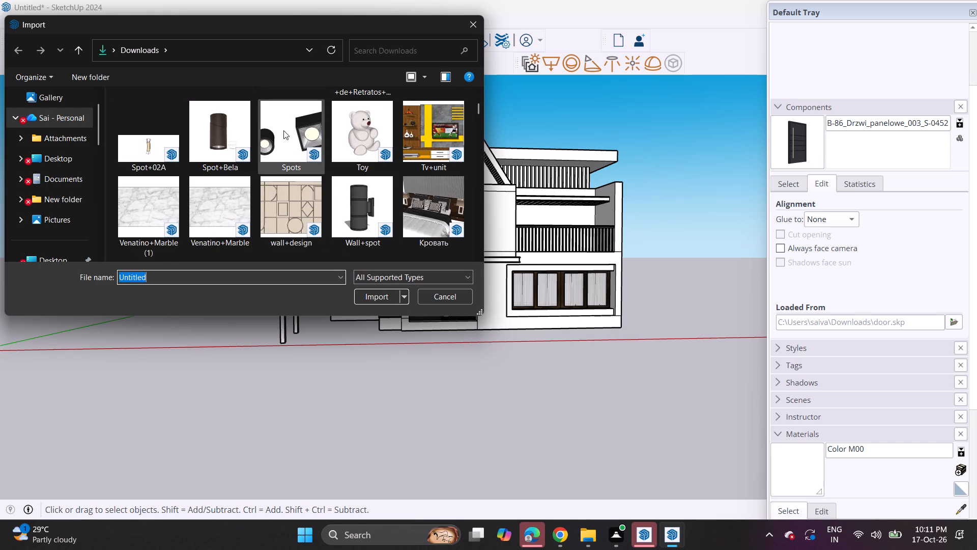
click(283, 130)
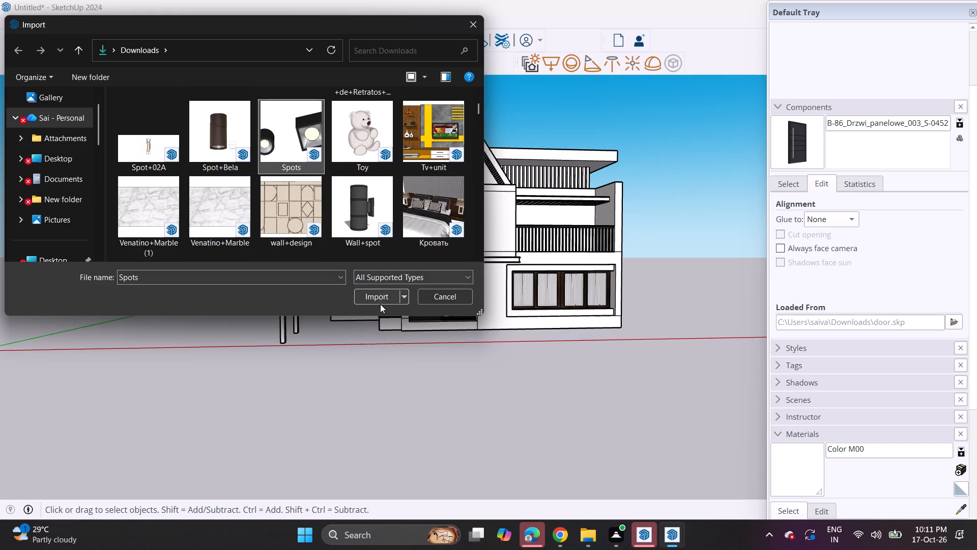
click(380, 304)
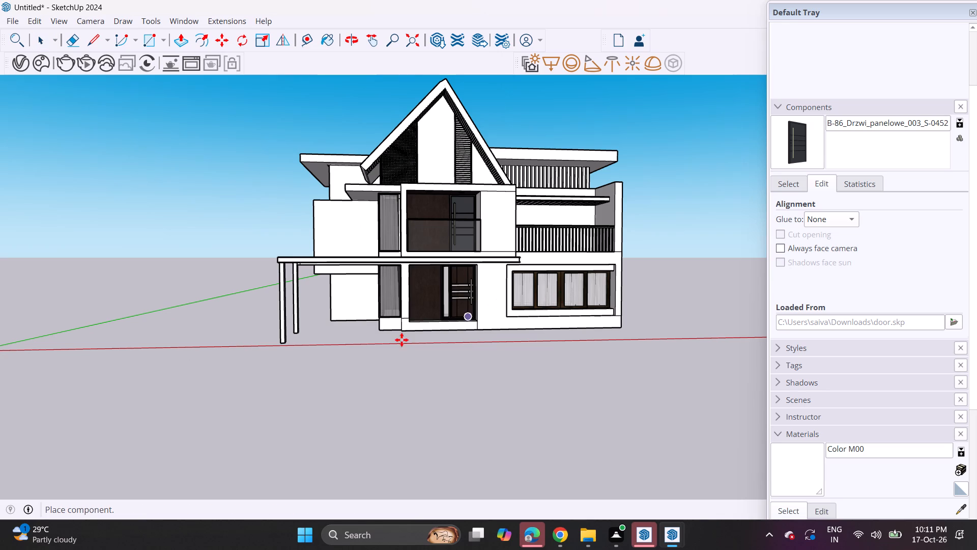
click(658, 306)
scroll(666, 311, up, 20)
scroll(653, 300, up, 12)
key(space)
Explode the imported Spots component so that its cylindrical and square lamps are separate objects.
scroll(659, 313, up, 9)
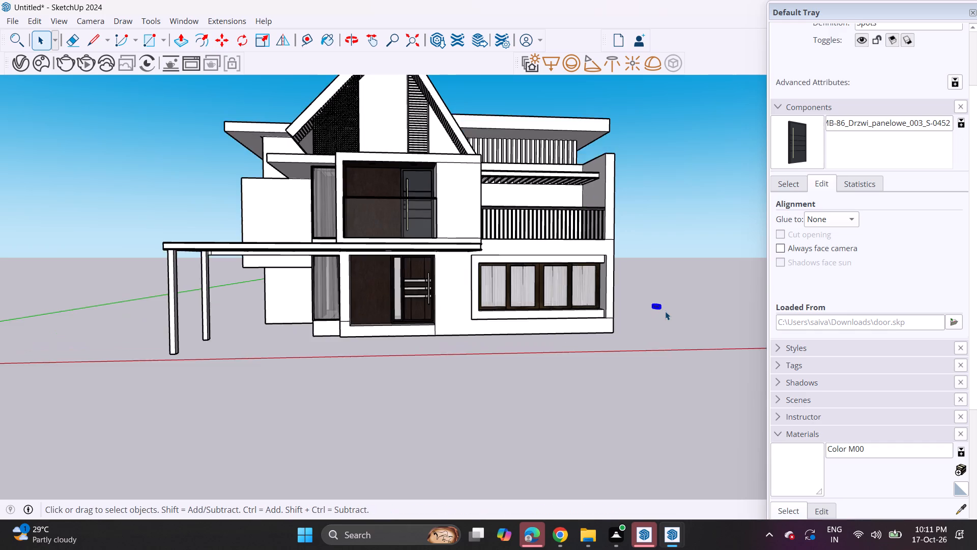
scroll(665, 311, up, 10)
scroll(604, 279, down, 5)
middle_drag(600, 280, 418, 318)
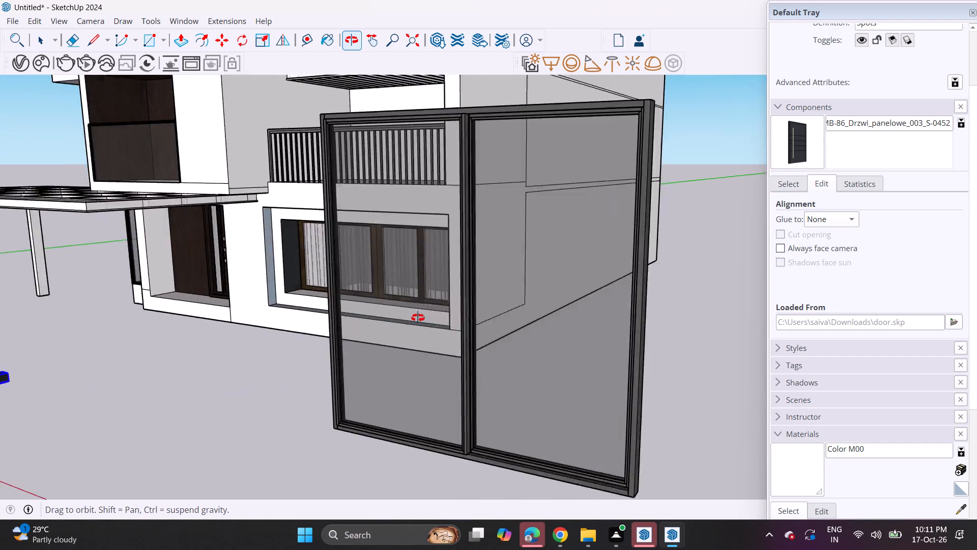
middle_drag(418, 318, 551, 322)
scroll(358, 445, up, 6)
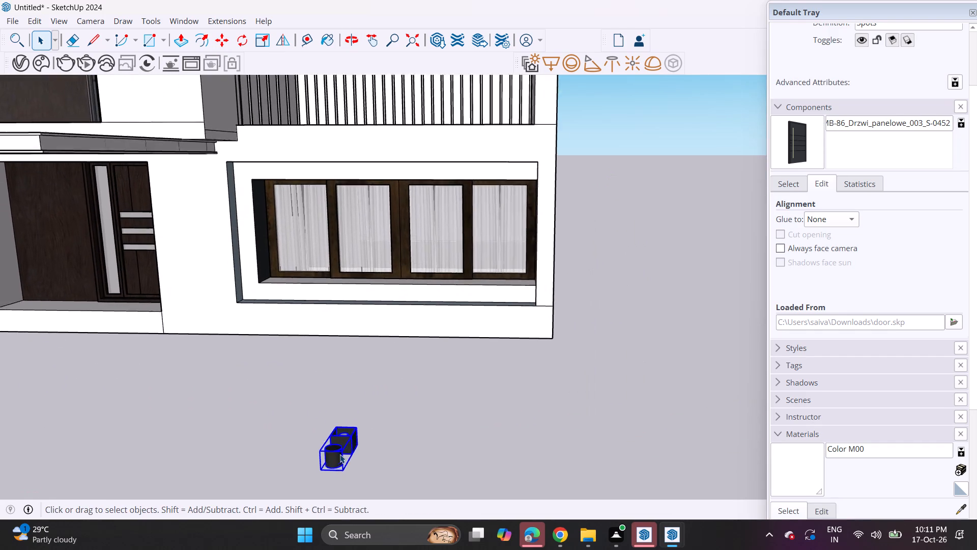
scroll(340, 454, up, 3)
right_click(340, 459)
click(379, 207)
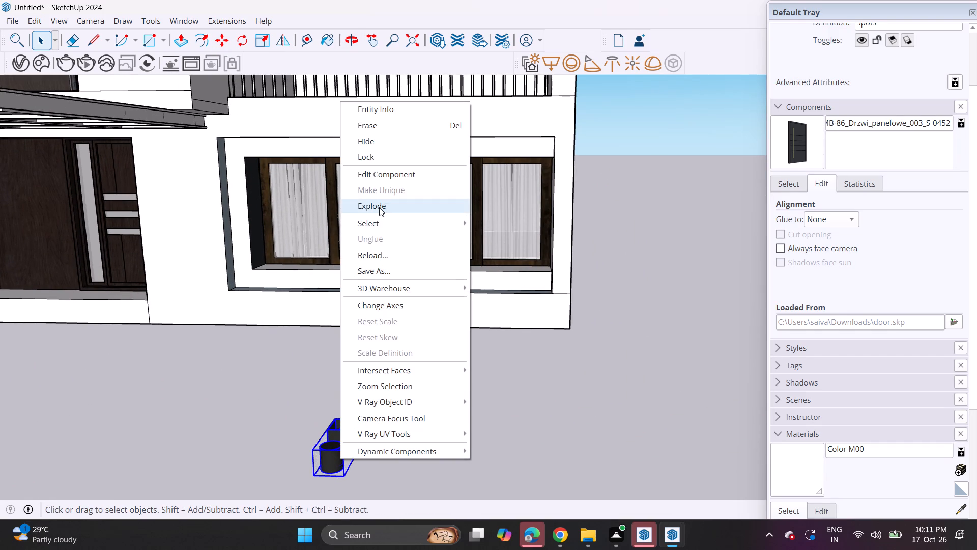
Move the cylindrical spotlight up to the underside of the flat roof, in front of the vertical slats near the gable.
click(335, 465)
key(m)
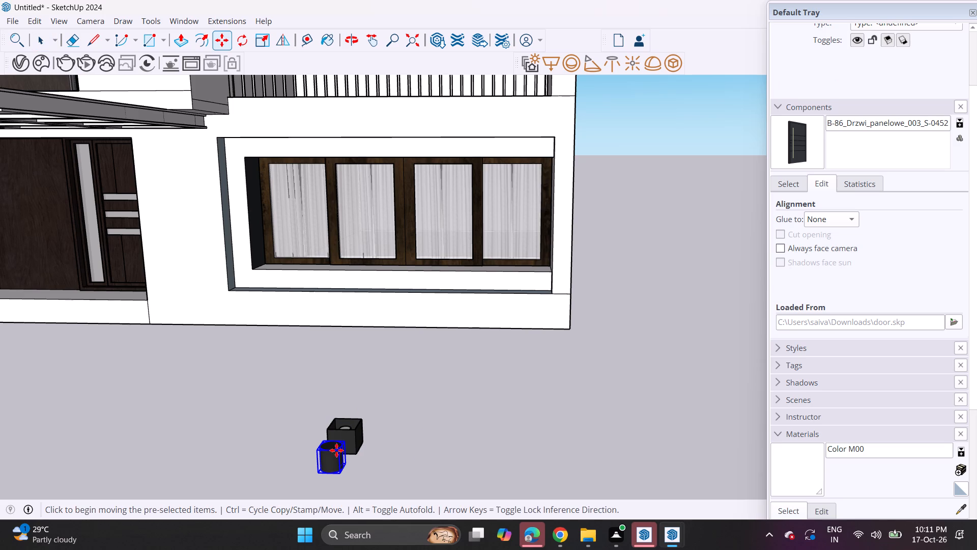
click(336, 444)
shift+middle_drag(346, 227, 346, 262)
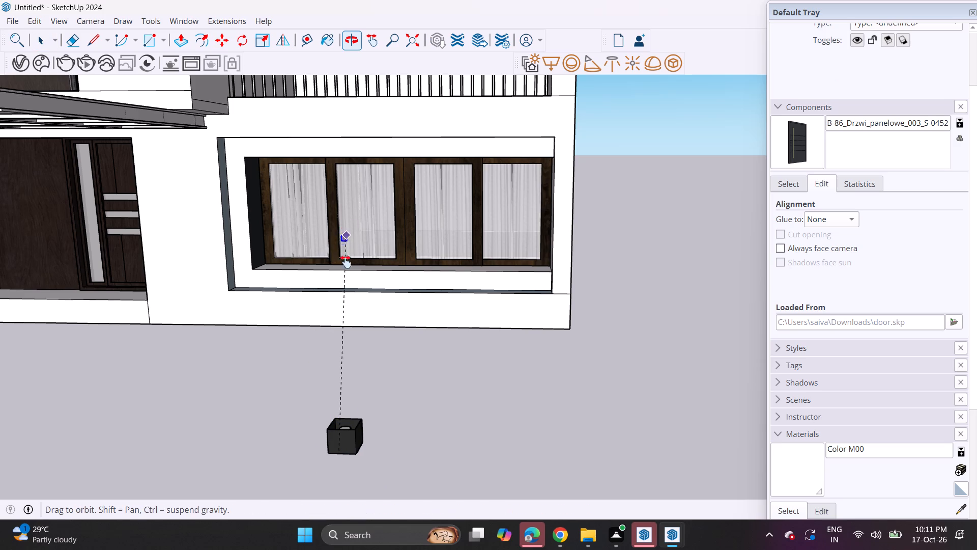
shift+middle_drag(346, 262, 349, 545)
scroll(344, 311, down, 5)
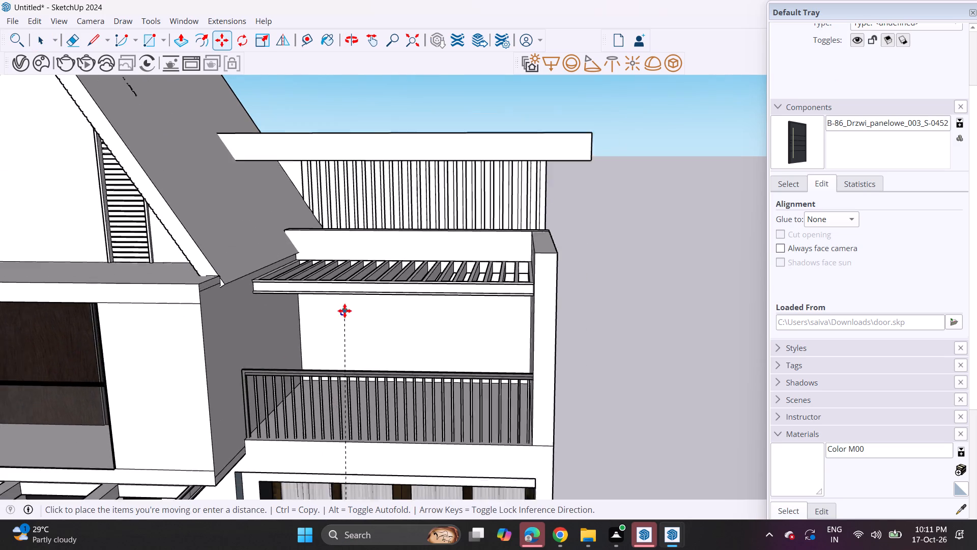
middle_drag(366, 218, 361, 163)
scroll(328, 183, up, 13)
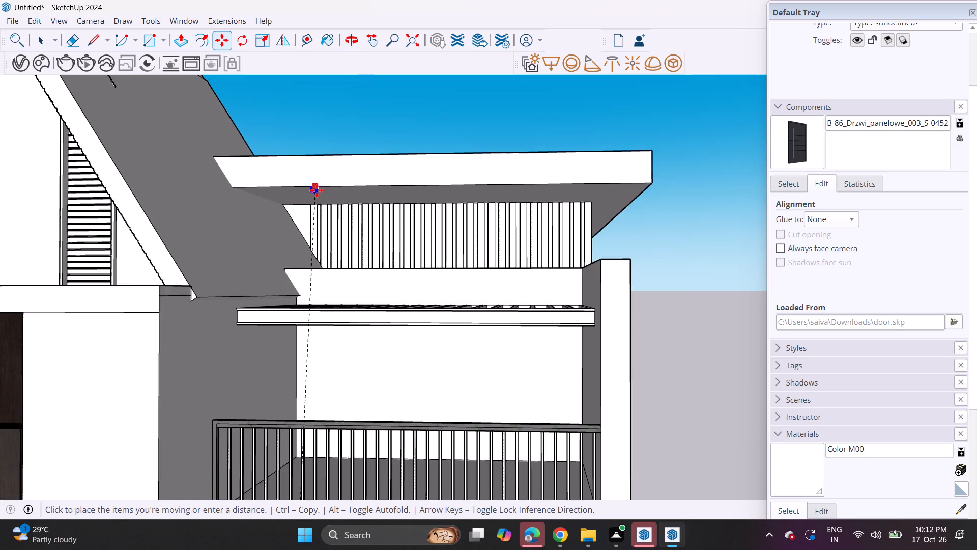
scroll(317, 190, up, 7)
click(321, 194)
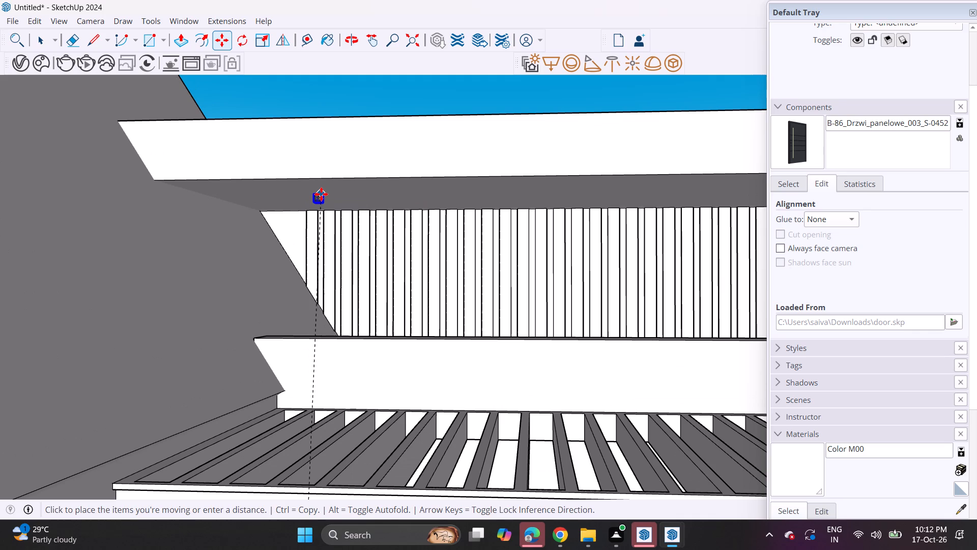
Scale the cylindrical spotlight up uniformly to about twice its size under the flat roof.
scroll(328, 210, up, 9)
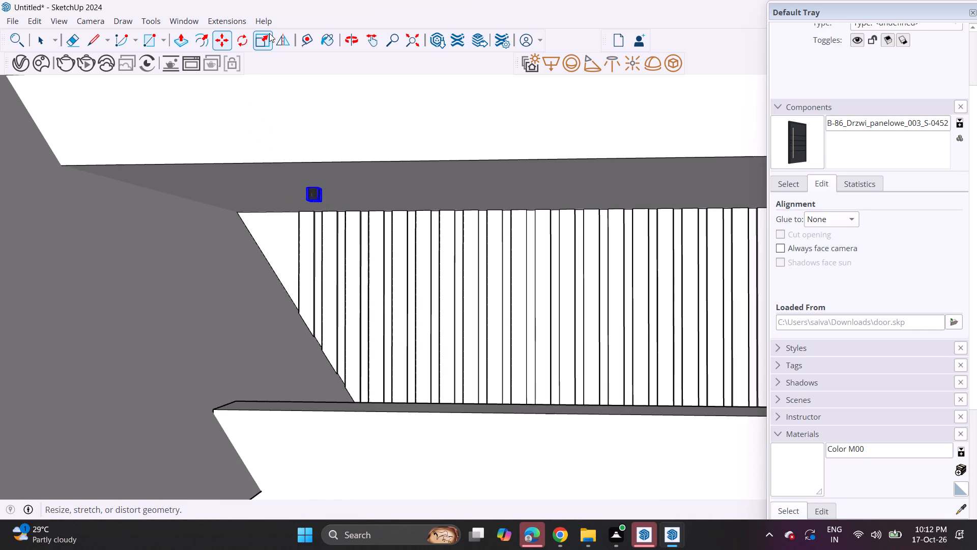
click(269, 33)
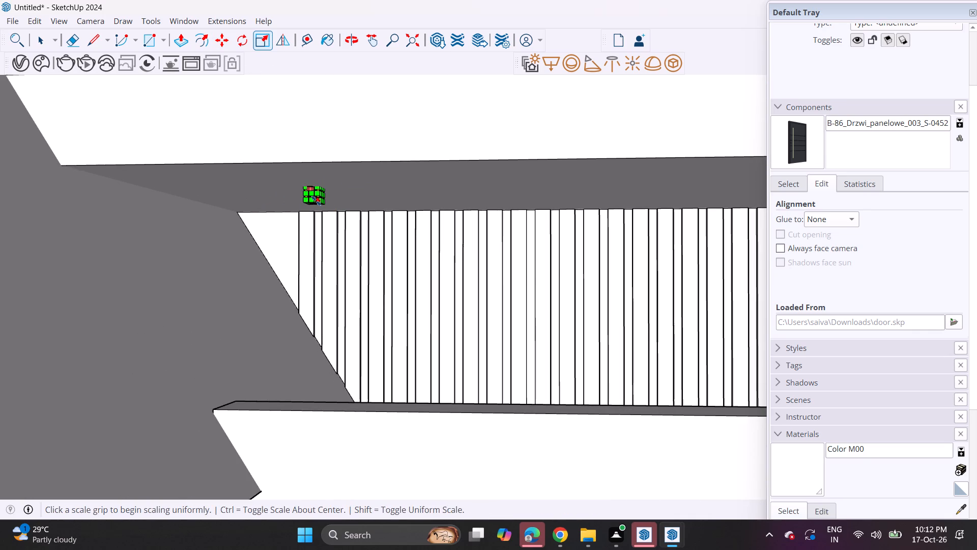
click(316, 201)
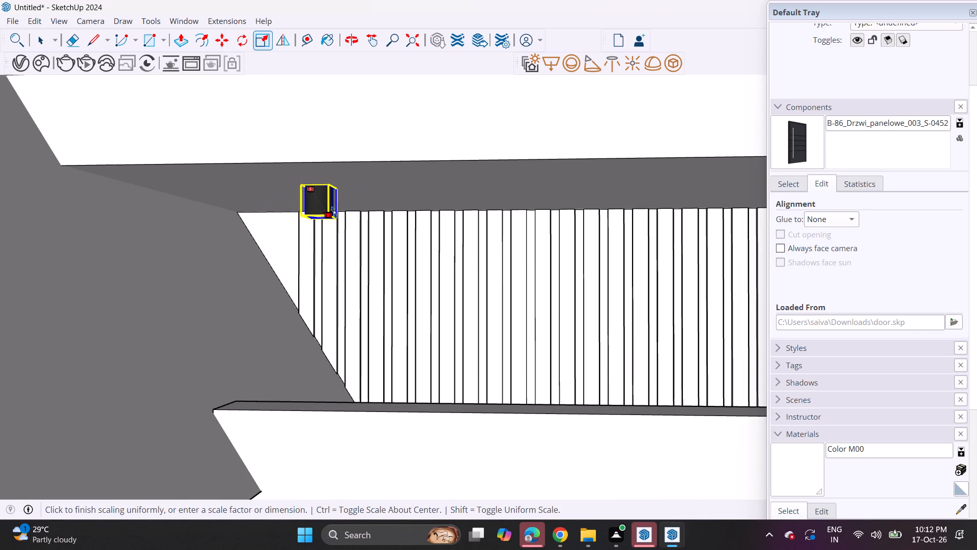
click(334, 212)
key(space)
click(376, 187)
Stretch the cylindrical spotlight under the flat roof downward only, to about one and a half times its height.
scroll(369, 174, down, 7)
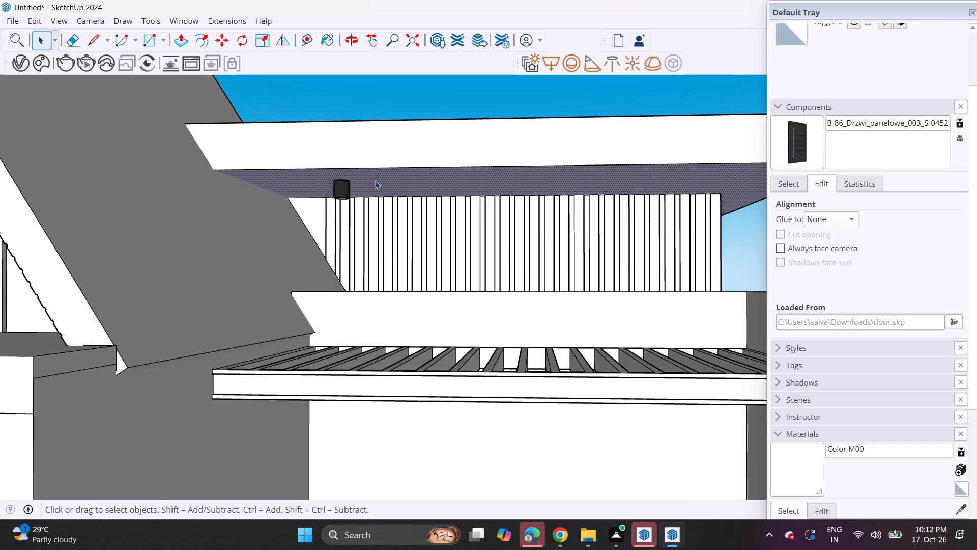
scroll(375, 181, down, 15)
middle_drag(369, 206, 416, 215)
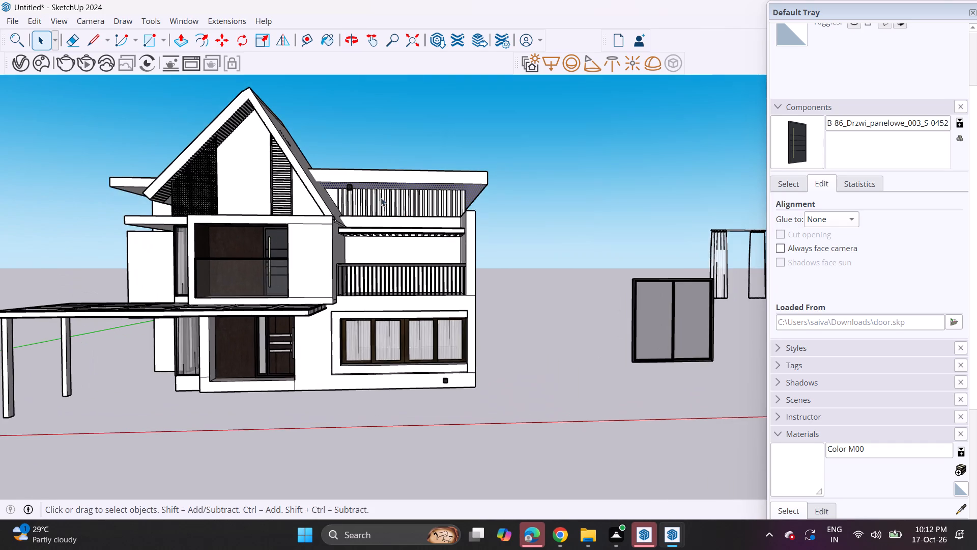
scroll(359, 186, up, 10)
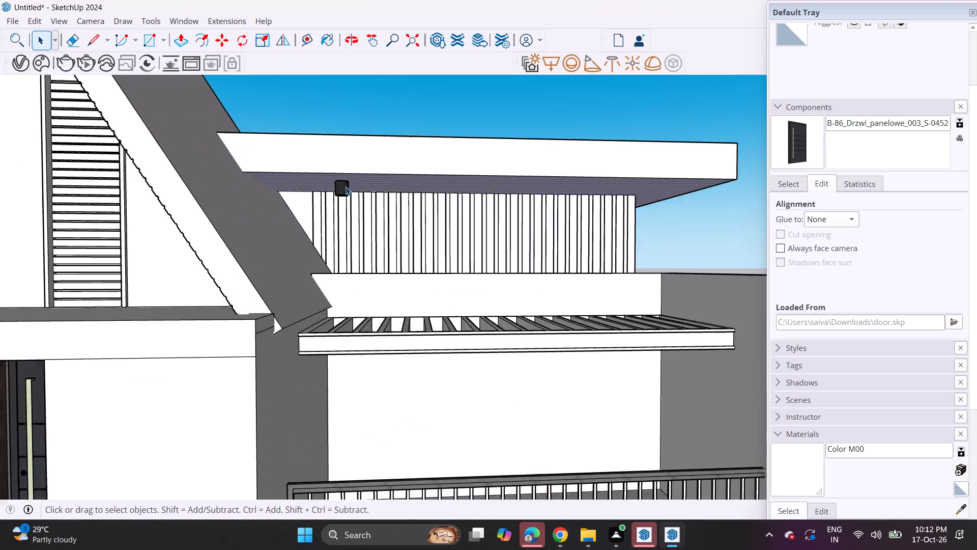
scroll(346, 186, up, 9)
click(341, 196)
middle_drag(343, 198, 342, 176)
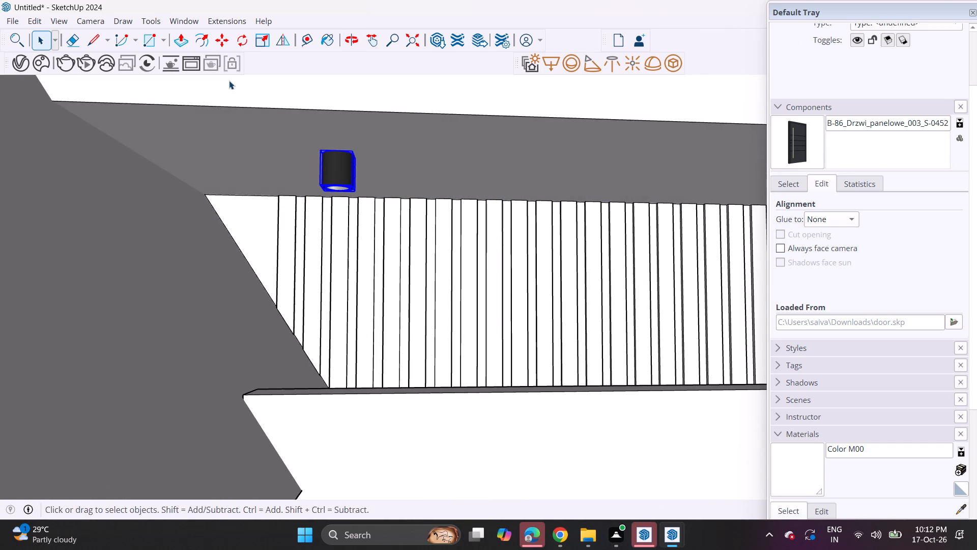
click(264, 40)
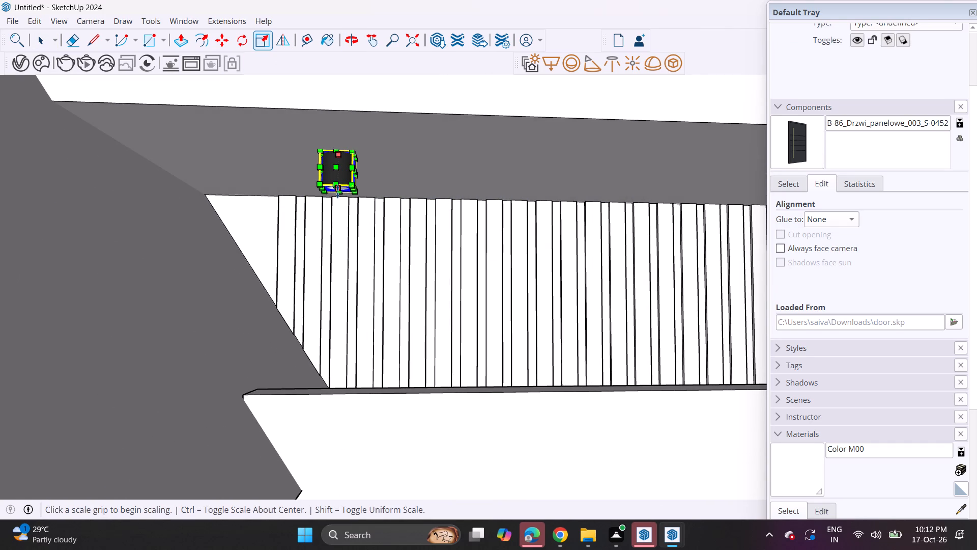
click(337, 191)
click(333, 213)
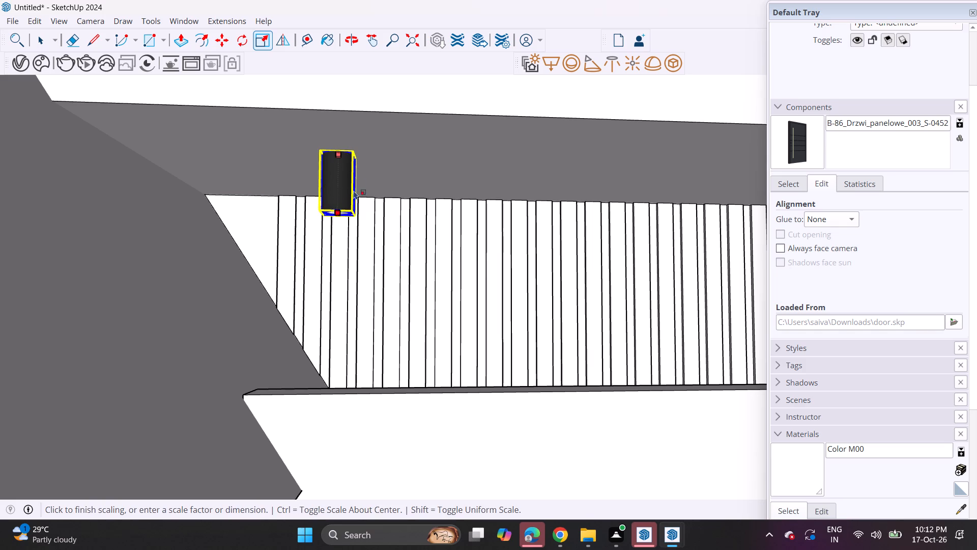
scroll(354, 163, down, 5)
key(space)
click(396, 153)
Move the lengthened spotlight straight up so its upper part is recessed into the flat roof's underside.
scroll(395, 150, down, 9)
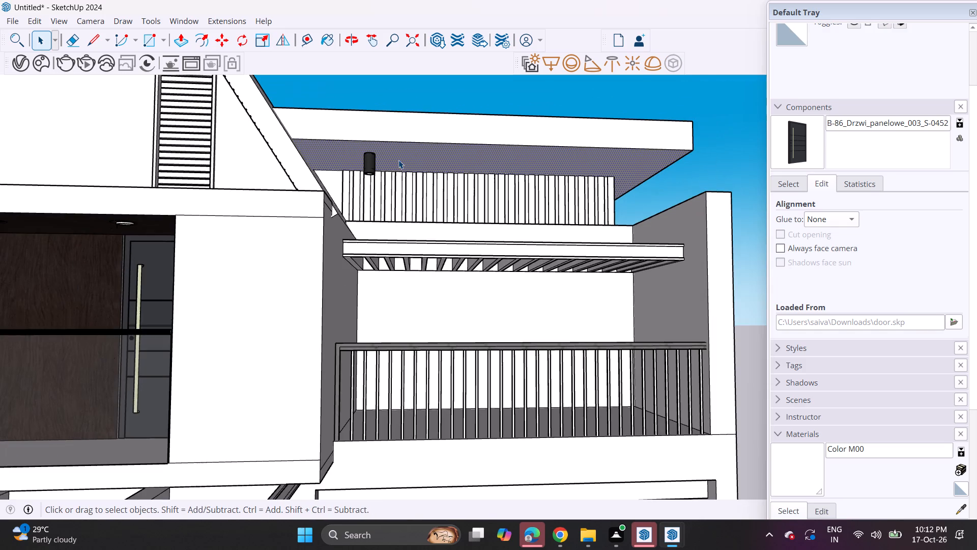
middle_drag(398, 157, 394, 176)
scroll(385, 169, up, 9)
click(358, 157)
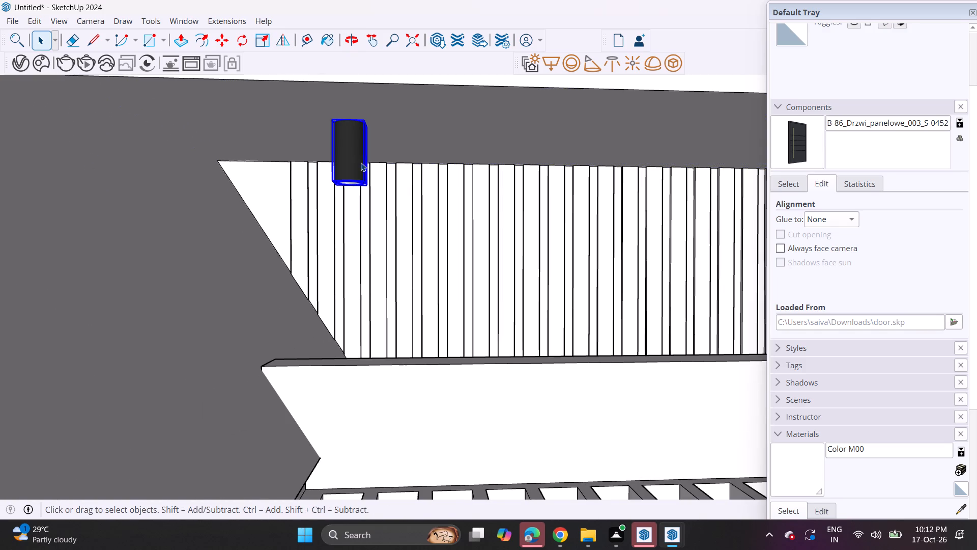
key(m)
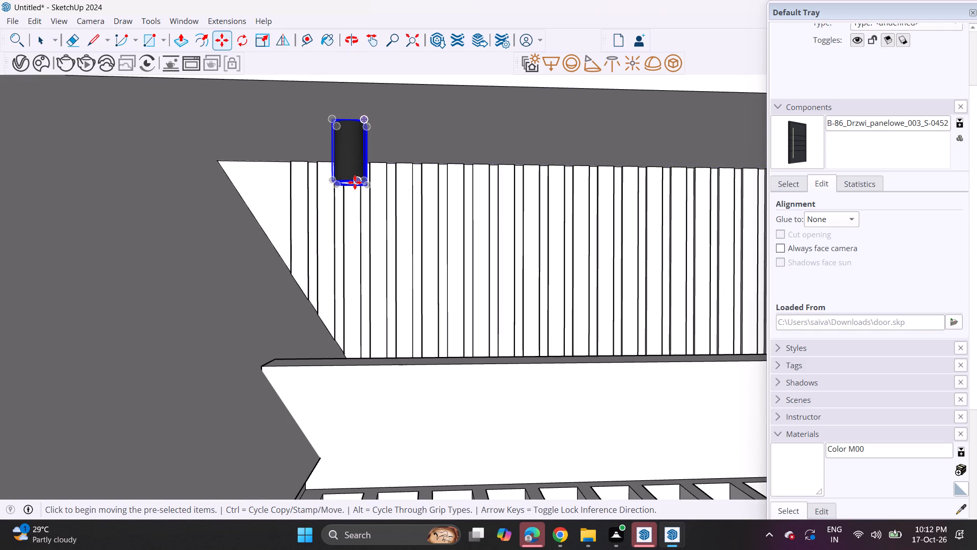
click(347, 184)
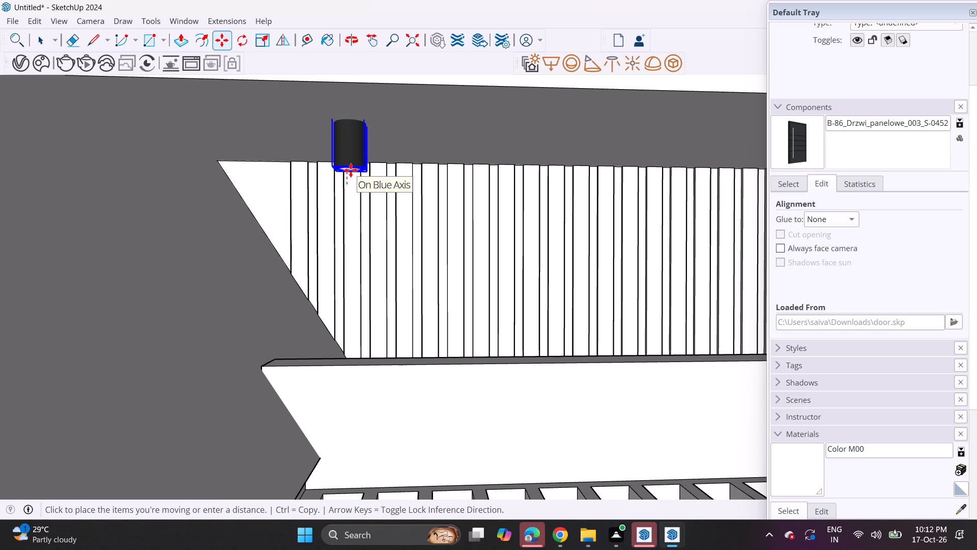
click(351, 168)
click(351, 168)
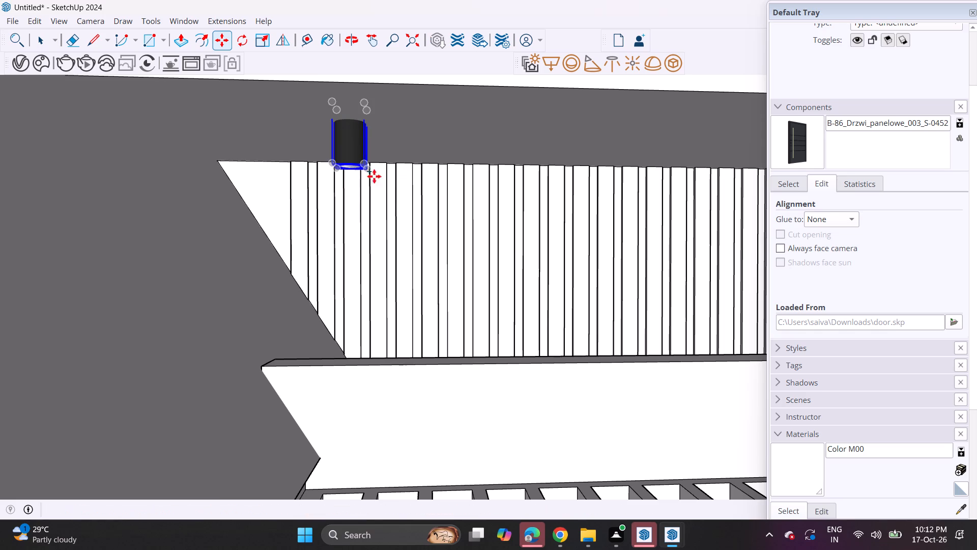
Copy the spotlight along the flat roof's underside to about the middle of the vertical slats.
shift+middle_drag(466, 175, 348, 182)
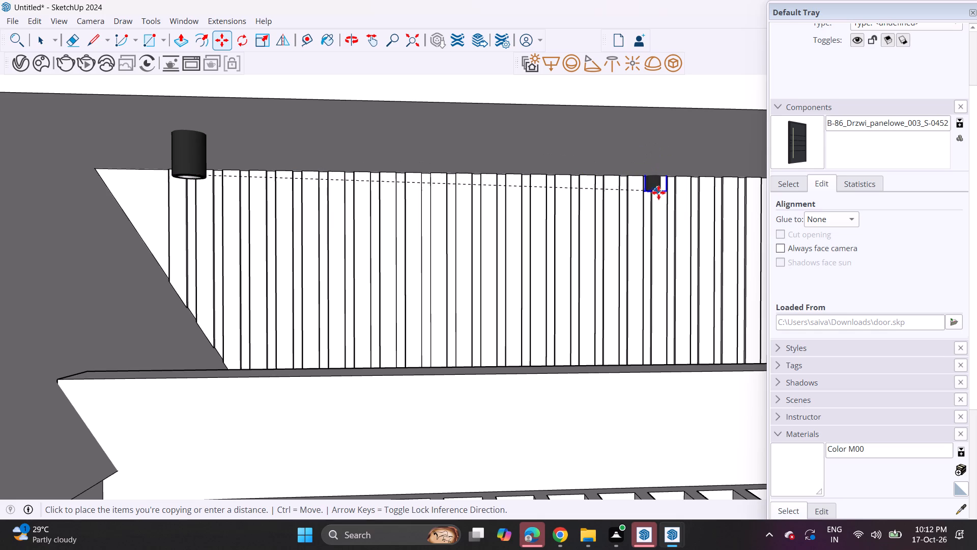
middle_drag(635, 160, 625, 48)
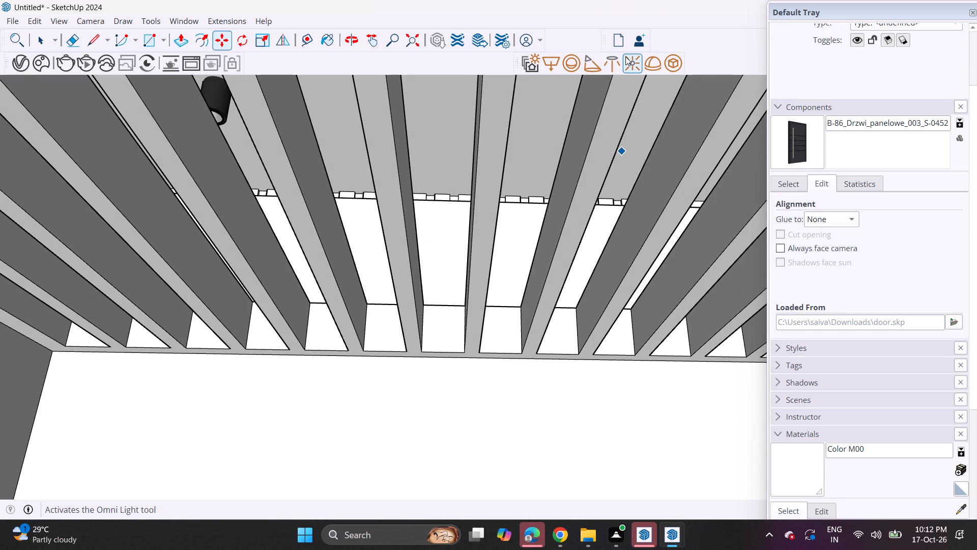
middle_drag(626, 69, 538, 252)
middle_drag(557, 169, 477, 433)
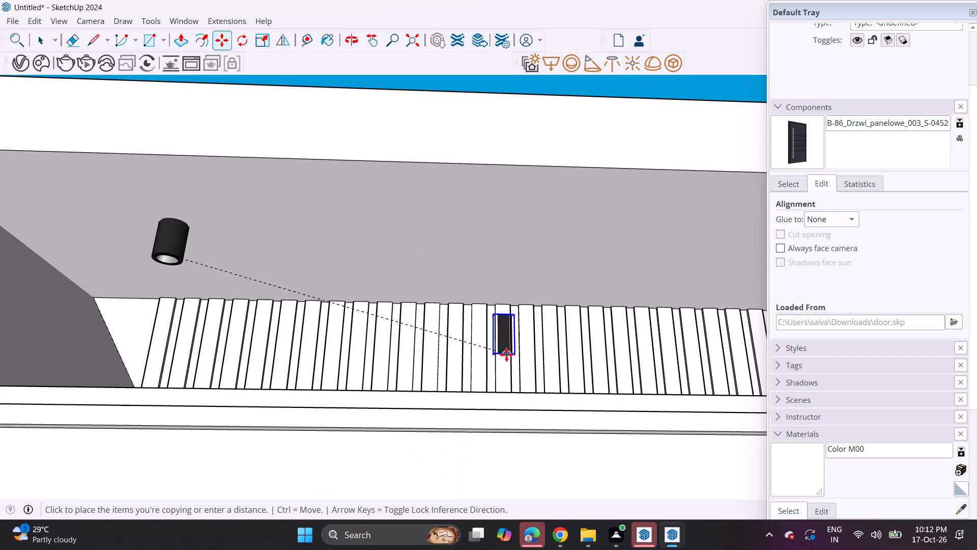
click(555, 256)
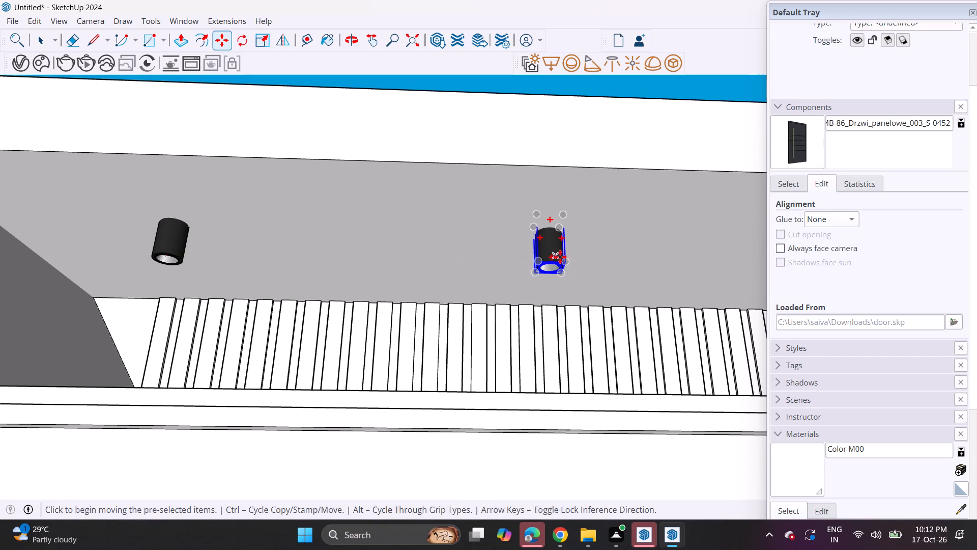
Copy the middle spotlight along the red axis to the flat roof's outer end, just past the last slat.
click(559, 259)
shift+middle_drag(608, 260, 358, 244)
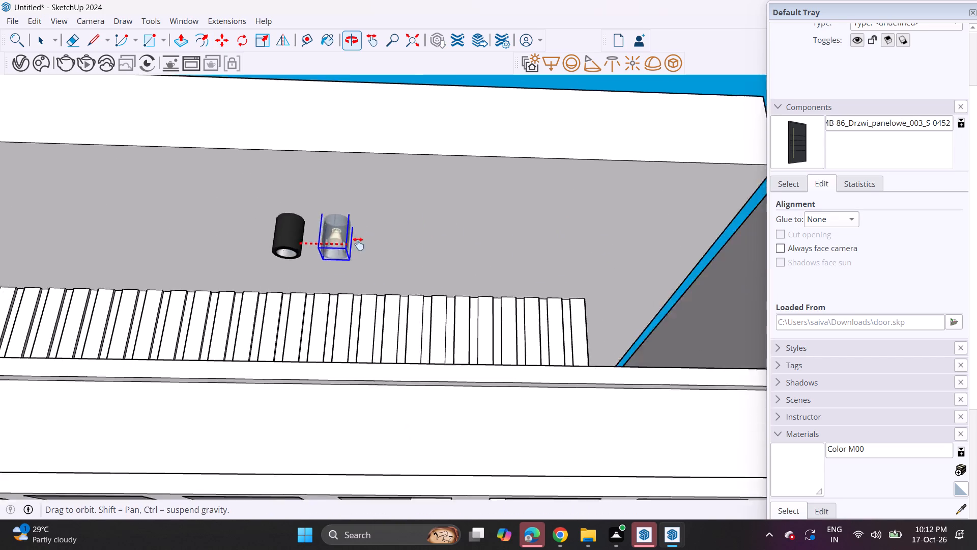
shift+middle_drag(358, 244, 270, 319)
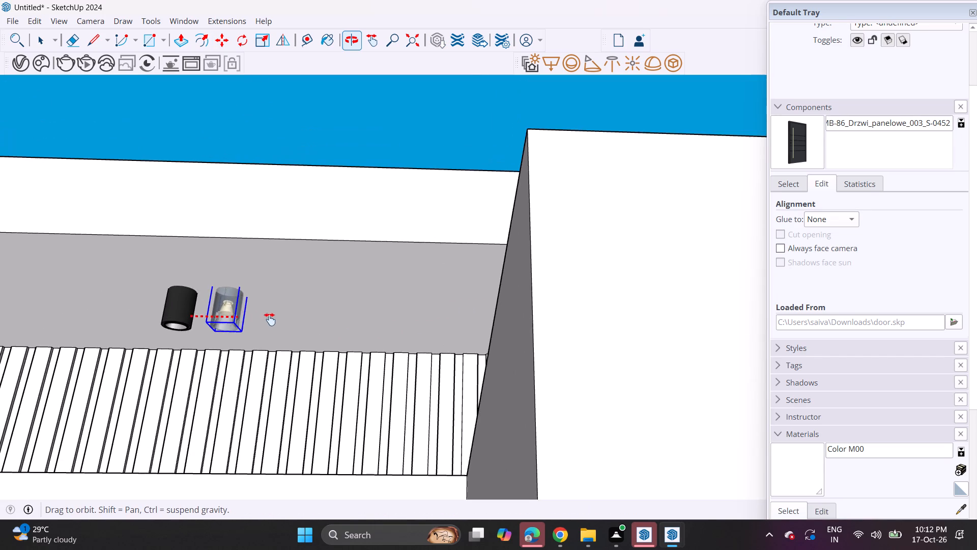
shift+middle_drag(270, 319, 256, 374)
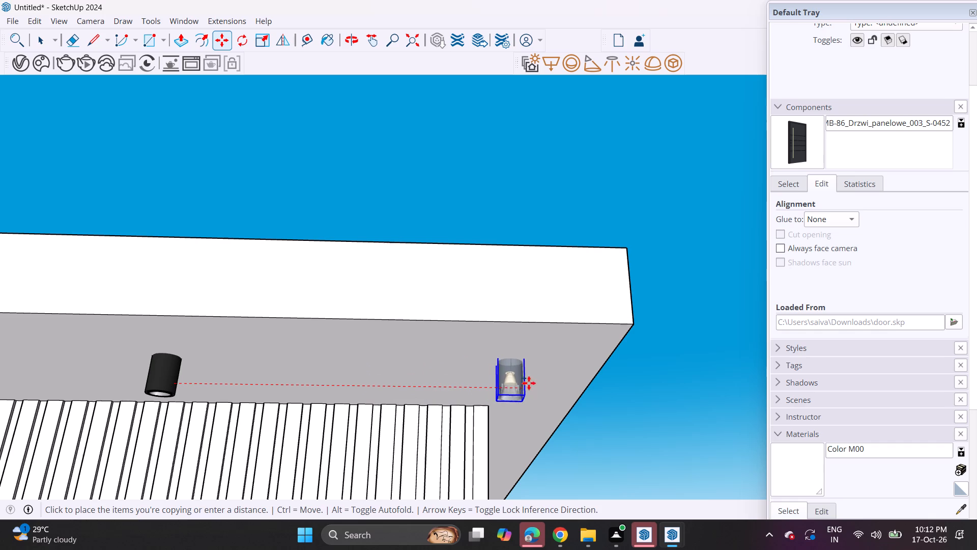
click(547, 383)
key(space)
click(544, 177)
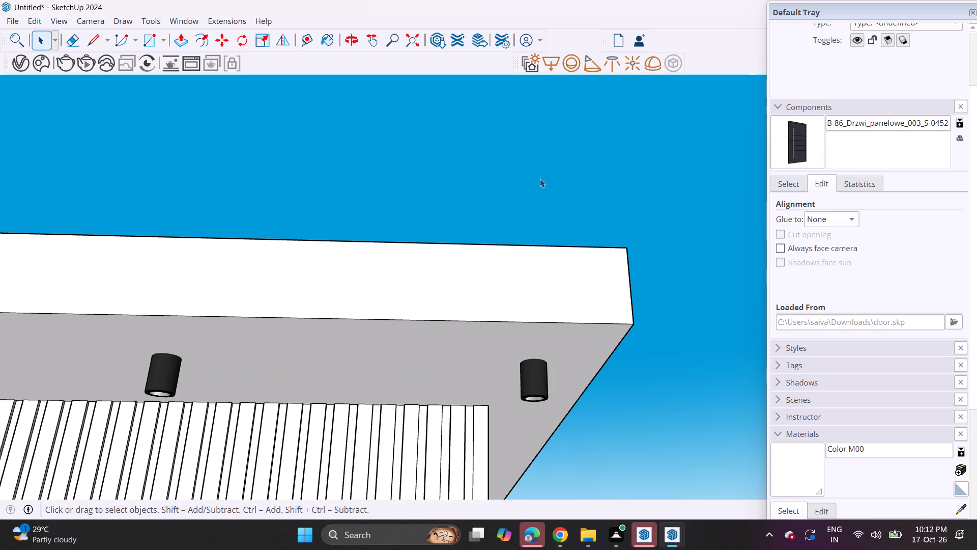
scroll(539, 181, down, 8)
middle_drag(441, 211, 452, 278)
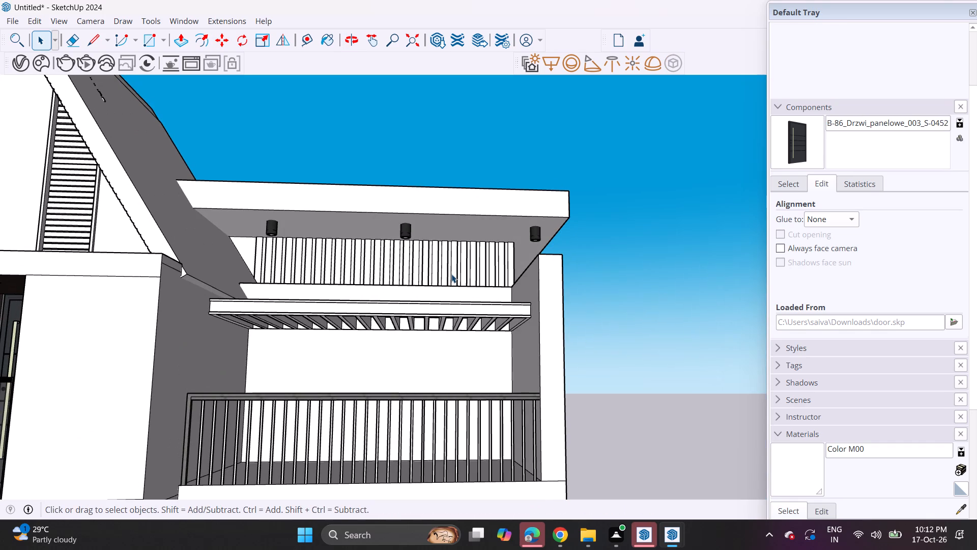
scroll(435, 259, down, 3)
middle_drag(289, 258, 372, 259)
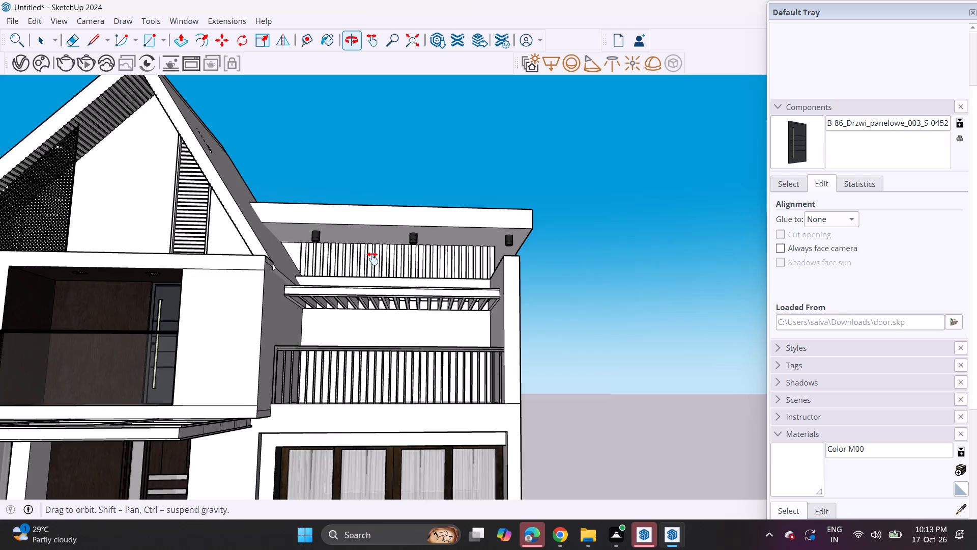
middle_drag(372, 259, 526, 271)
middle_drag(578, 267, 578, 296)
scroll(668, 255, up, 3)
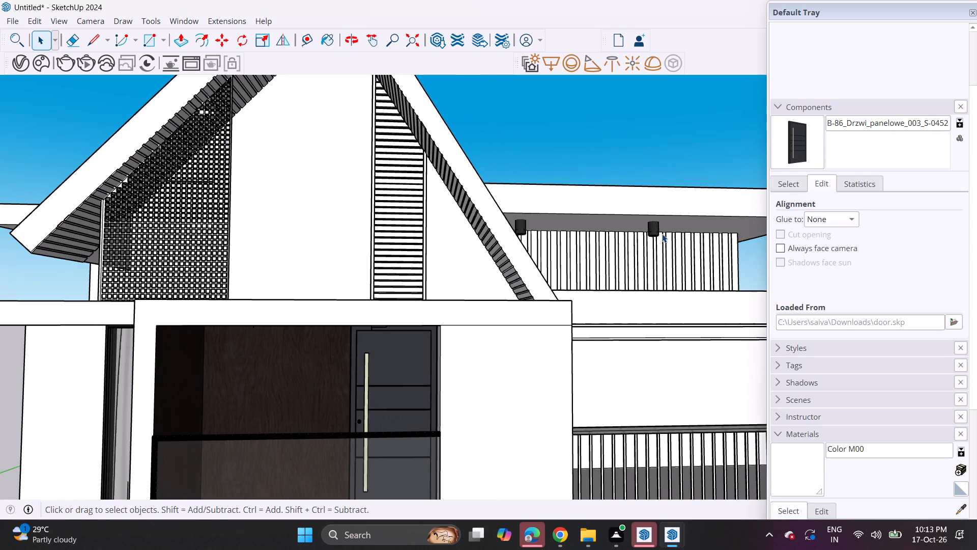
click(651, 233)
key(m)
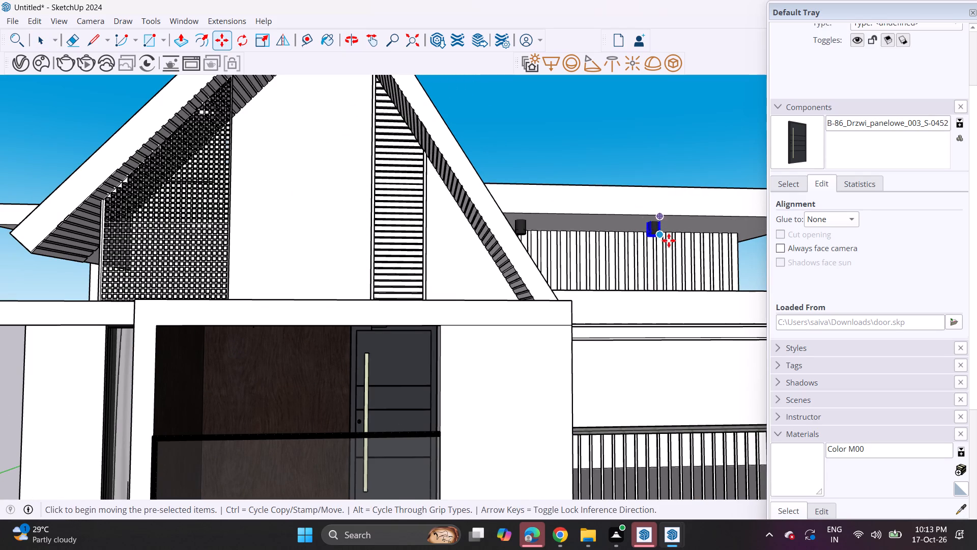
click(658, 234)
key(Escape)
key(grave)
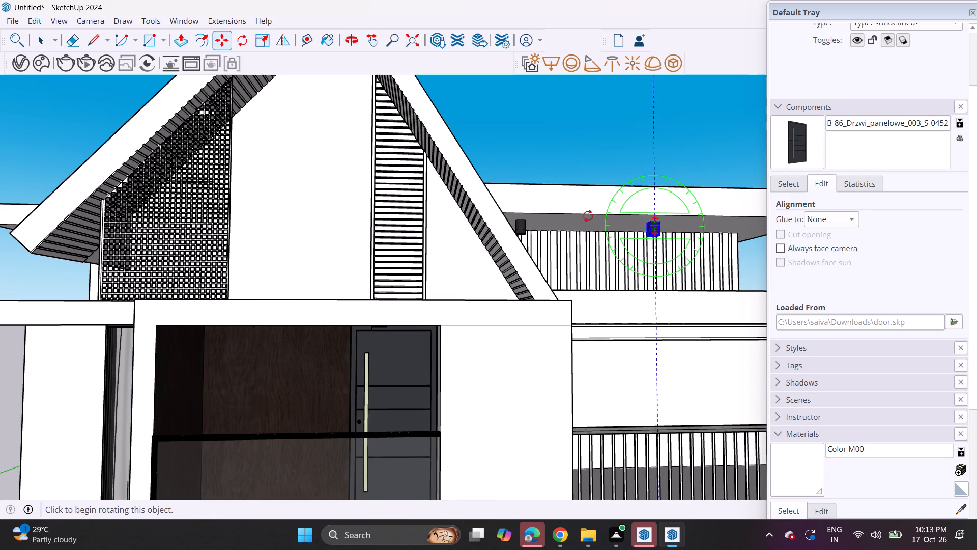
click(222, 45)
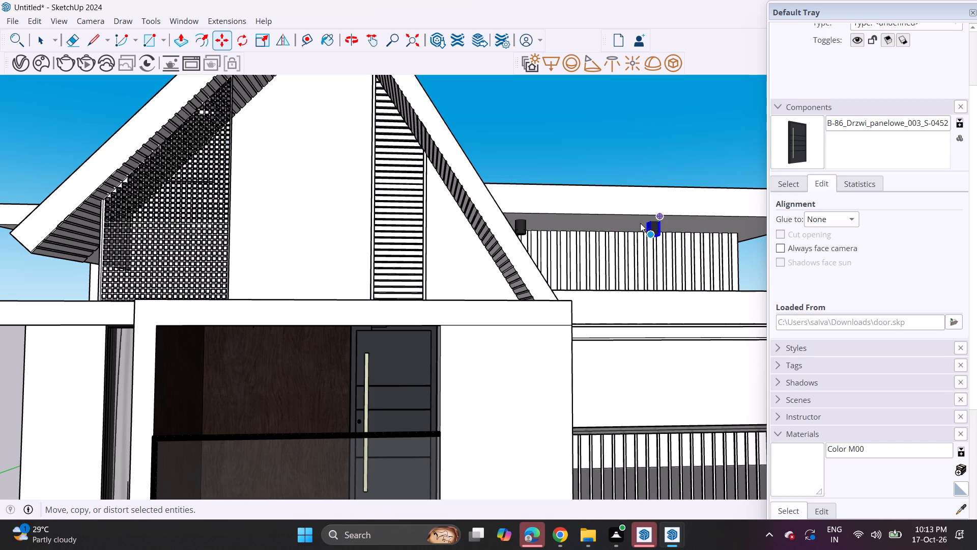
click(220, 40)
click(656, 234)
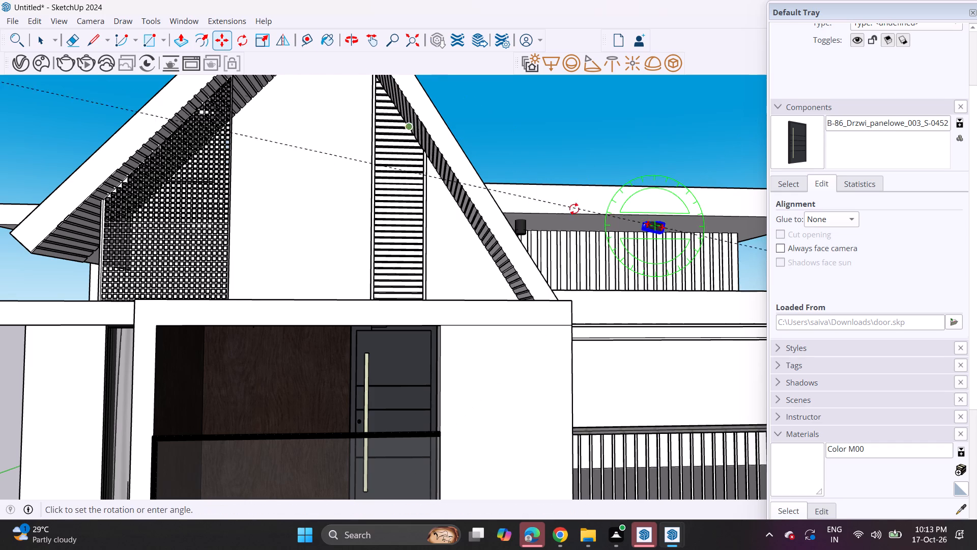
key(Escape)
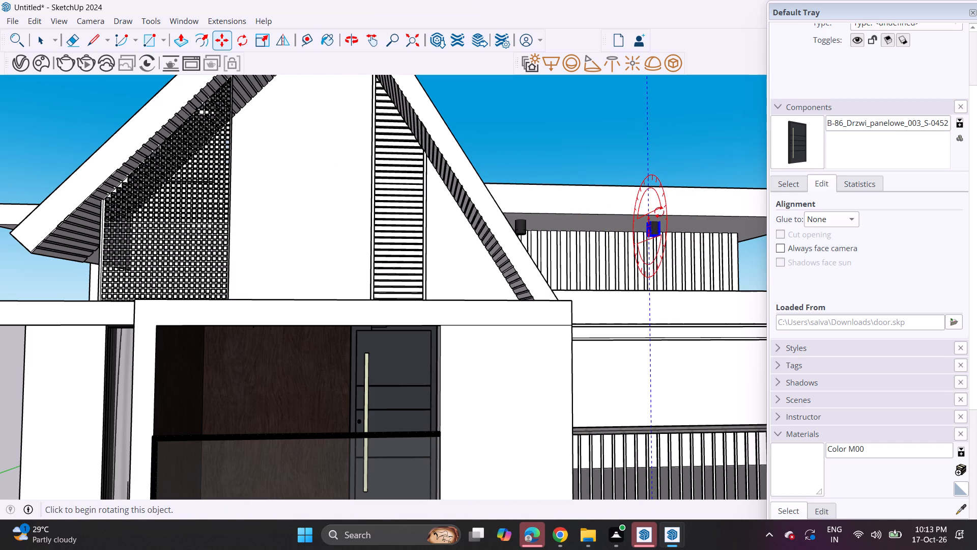
Copy the middle spotlight across the facade to the blank upper-floor wall beside the curtained corner window.
click(656, 155)
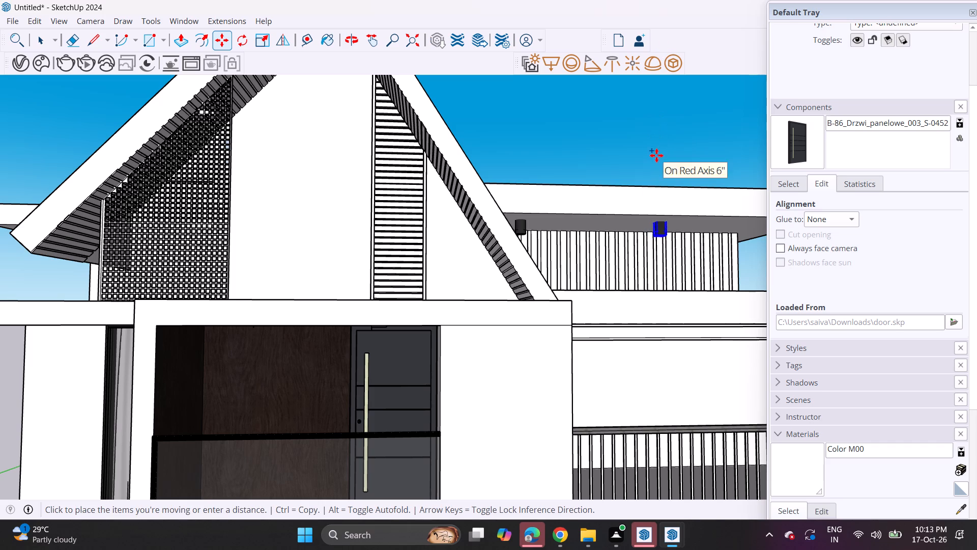
shift+middle_drag(375, 126, 720, 77)
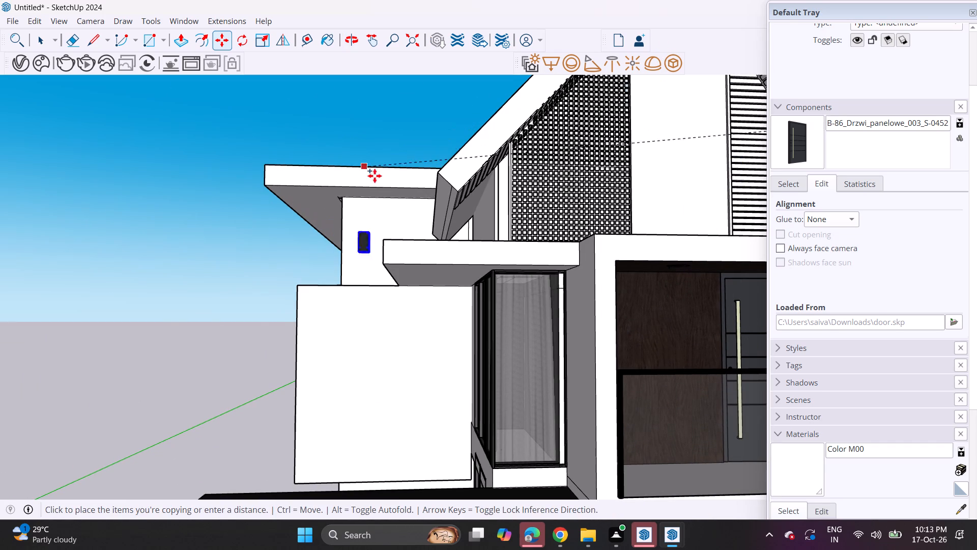
click(427, 265)
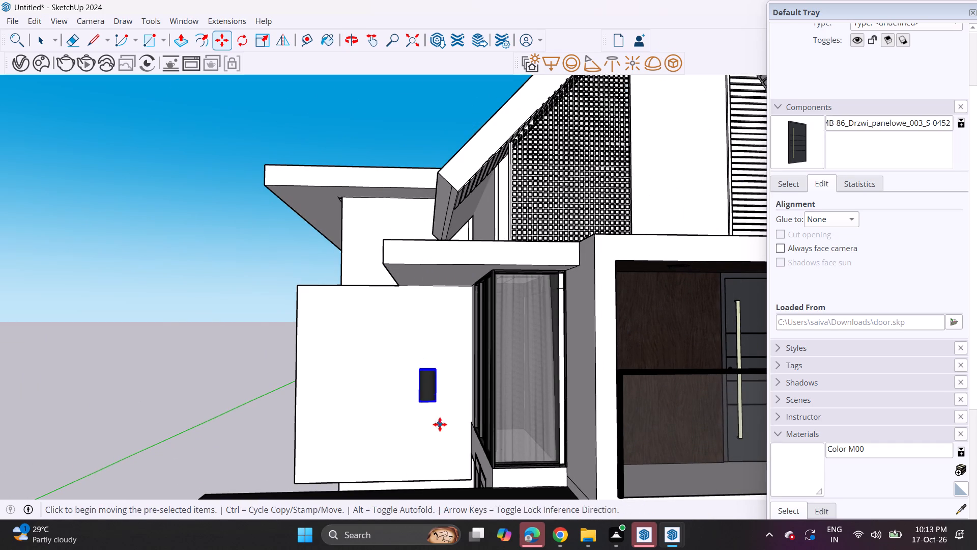
Move the copied spotlight up to the underside of the low flat roof, above the corner window's side glazing.
click(425, 403)
key(Escape)
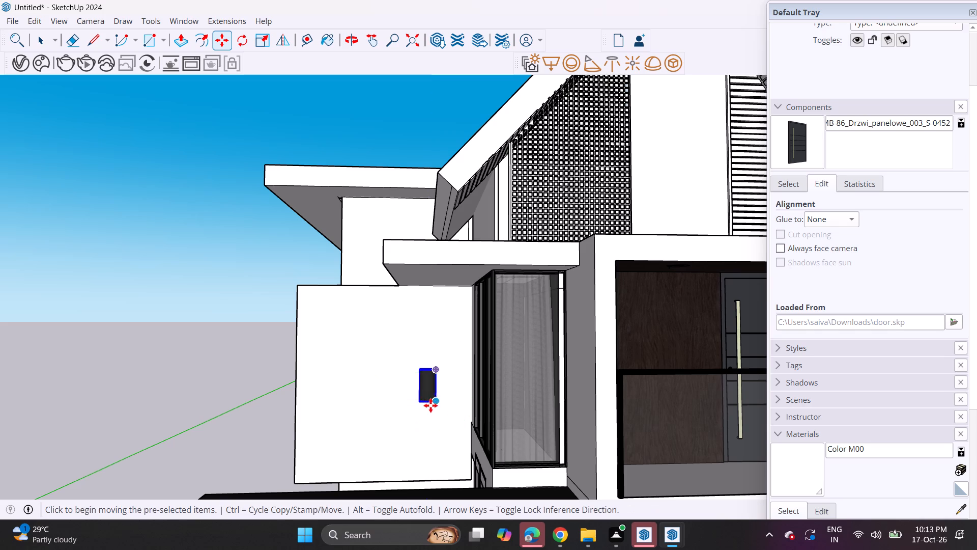
click(430, 405)
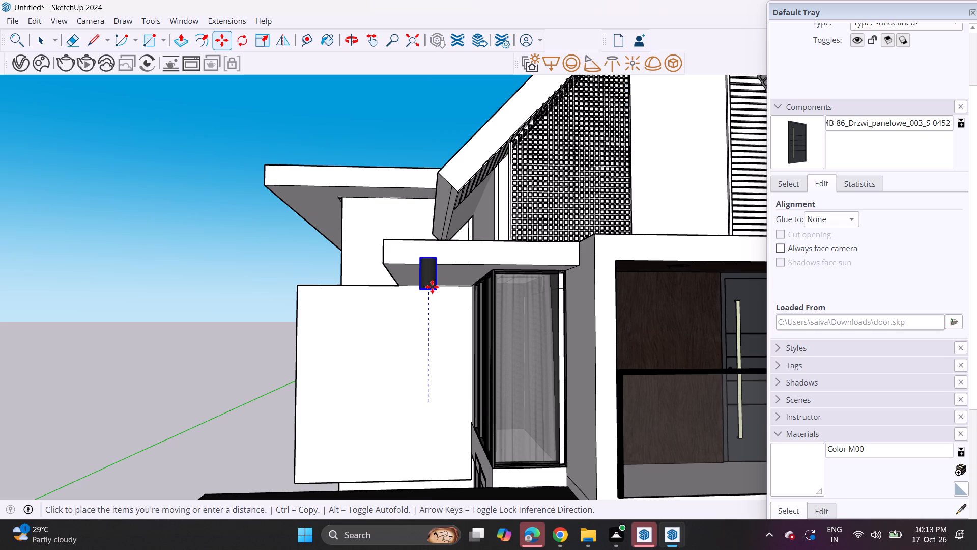
middle_drag(433, 282, 692, 293)
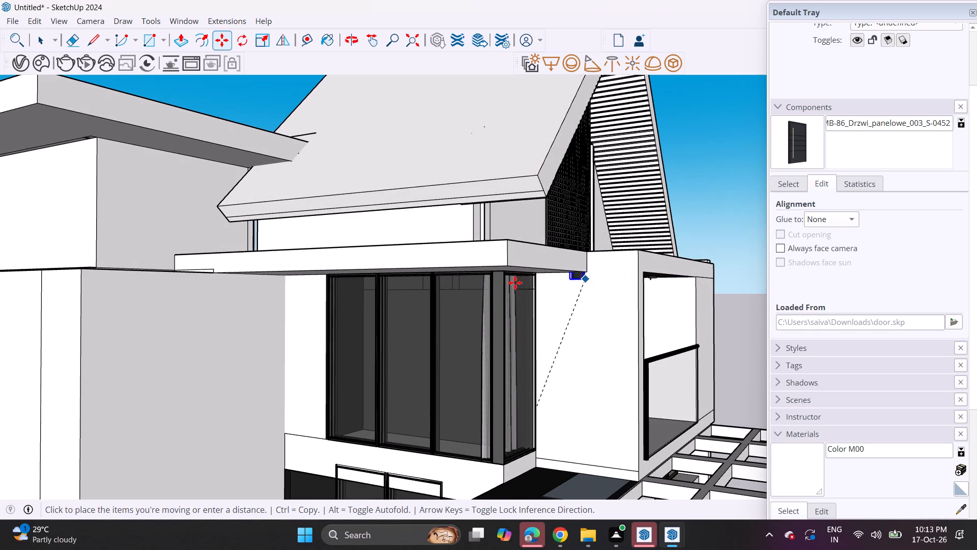
click(456, 284)
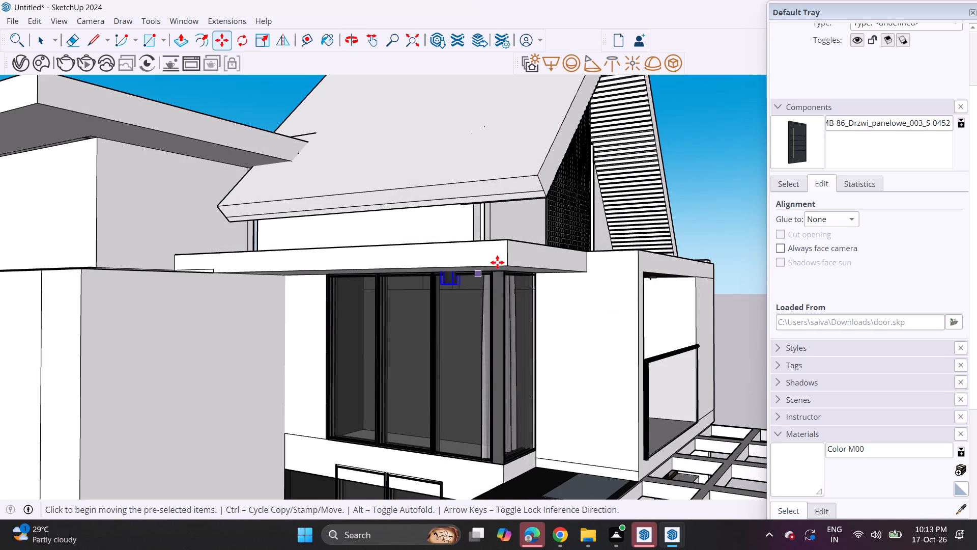
Move the selected spotlight onto the low flat roof's underside, beside the corner window near the roof's outer side.
middle_drag(497, 260, 275, 221)
scroll(287, 228, up, 1)
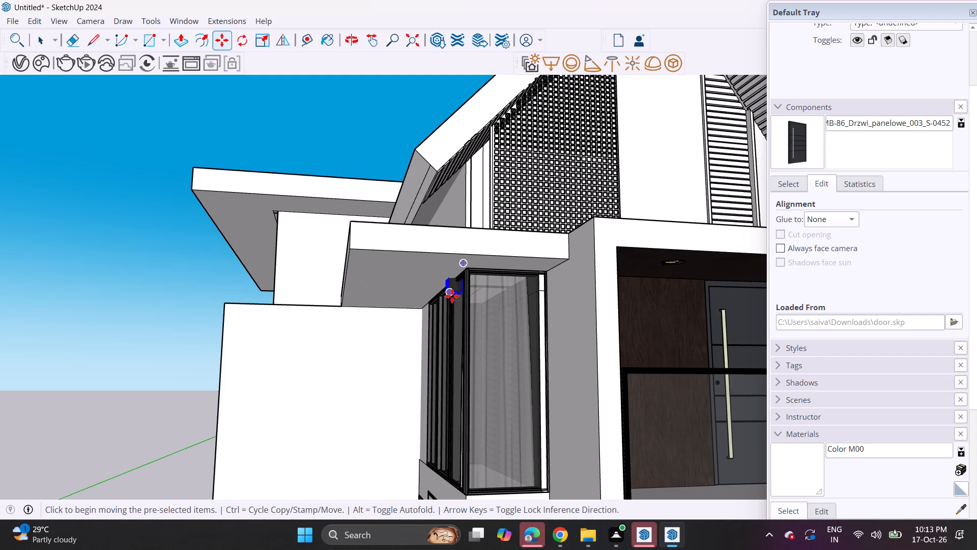
click(452, 296)
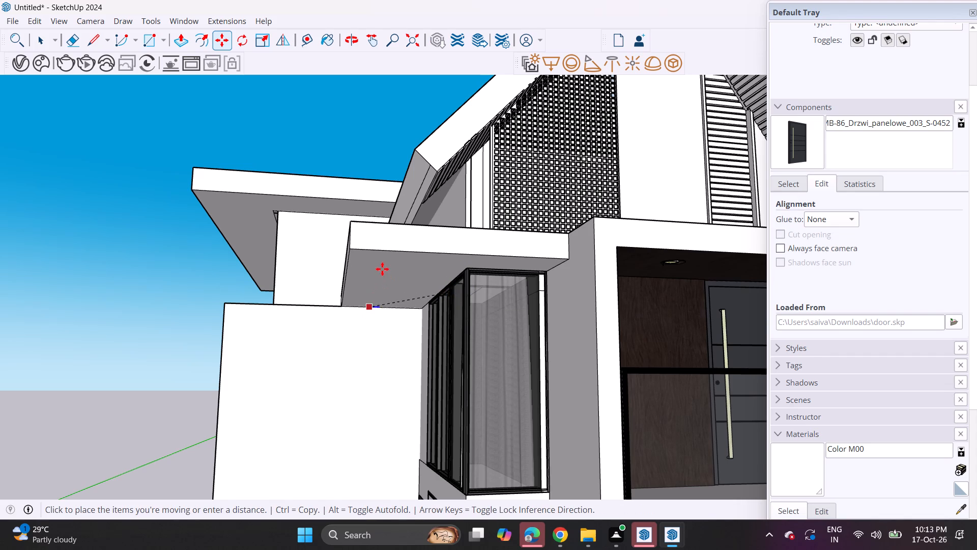
click(382, 285)
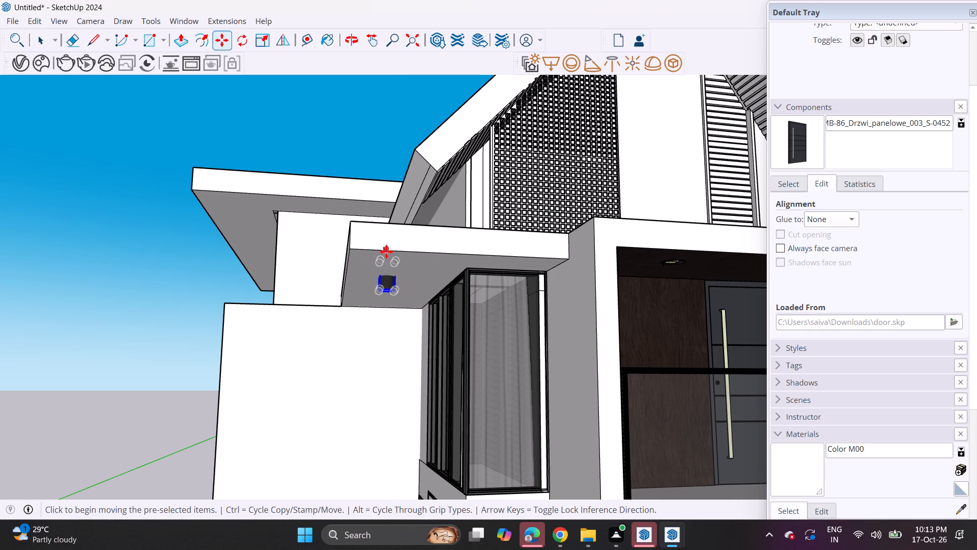
click(386, 253)
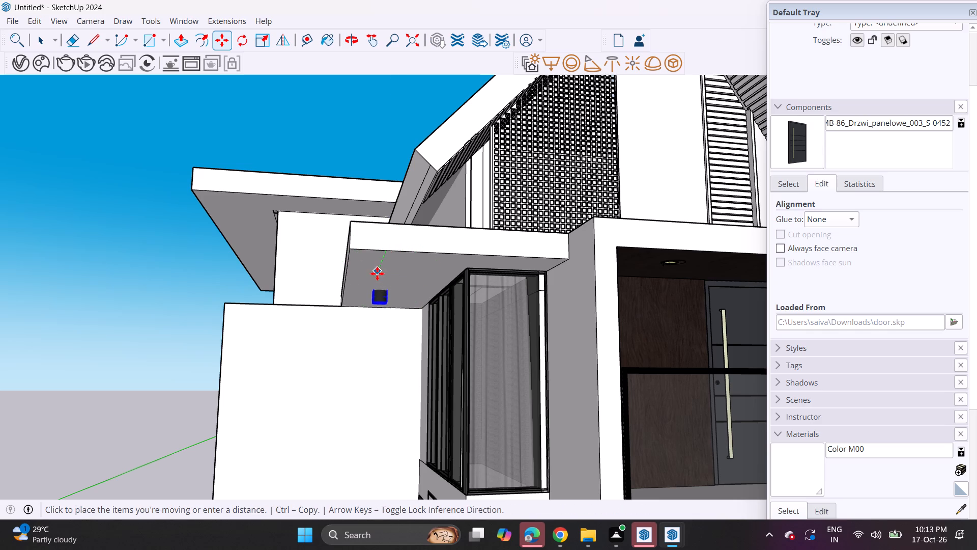
click(376, 276)
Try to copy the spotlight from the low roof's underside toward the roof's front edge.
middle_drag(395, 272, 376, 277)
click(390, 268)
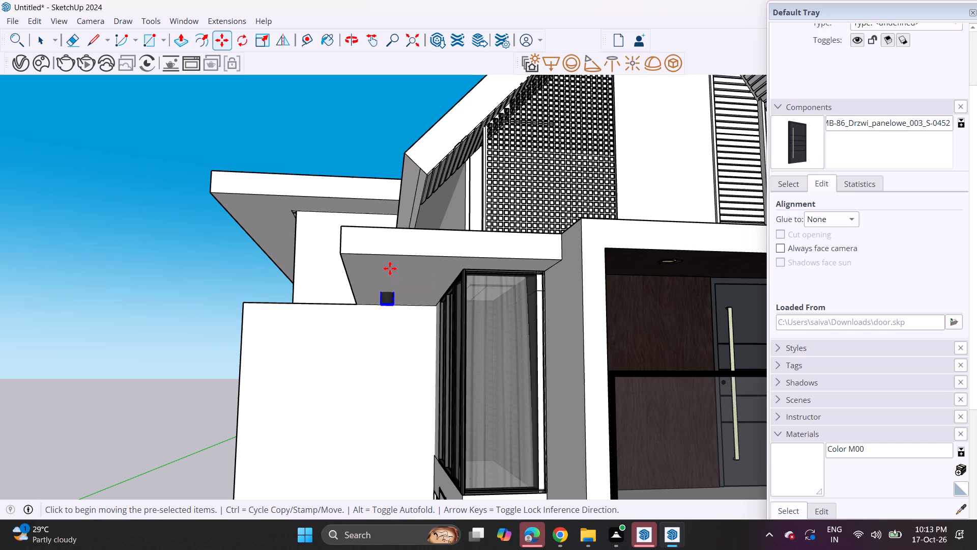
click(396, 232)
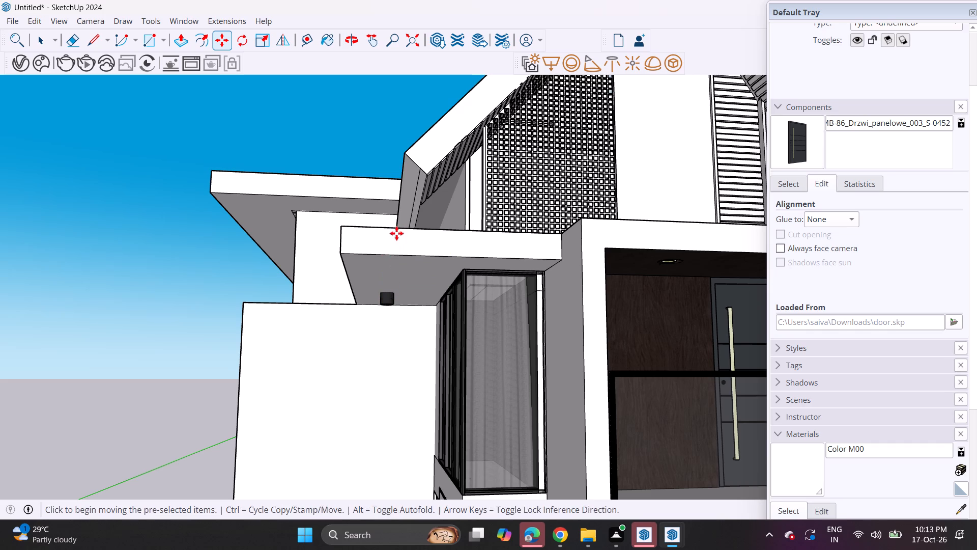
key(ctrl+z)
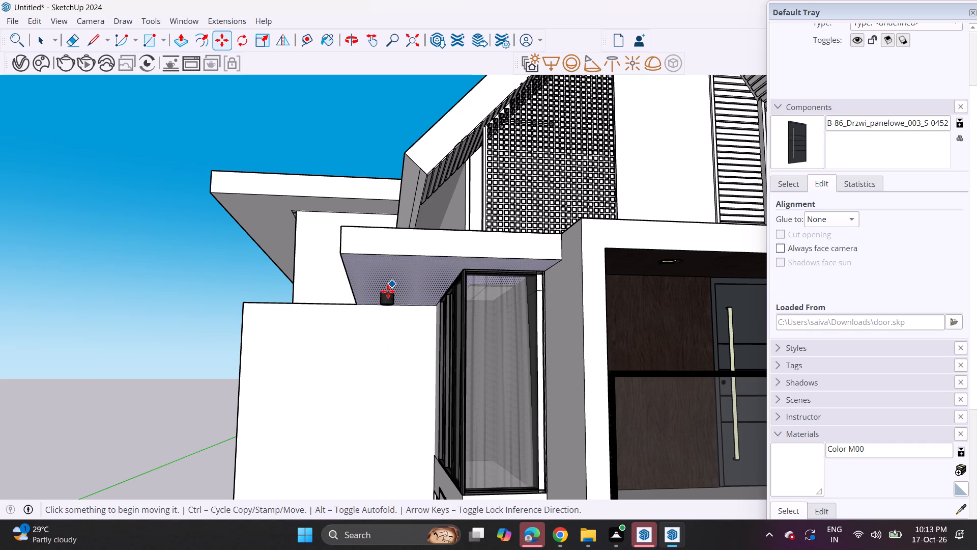
Copy the low roof's spotlight along the green axis to a second position near the roof's front edge.
key(space)
click(391, 301)
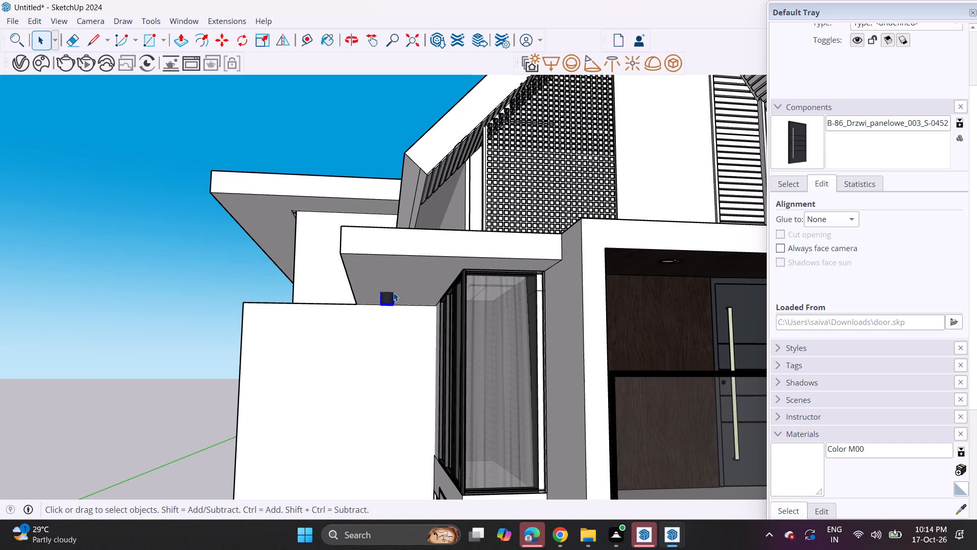
key(m)
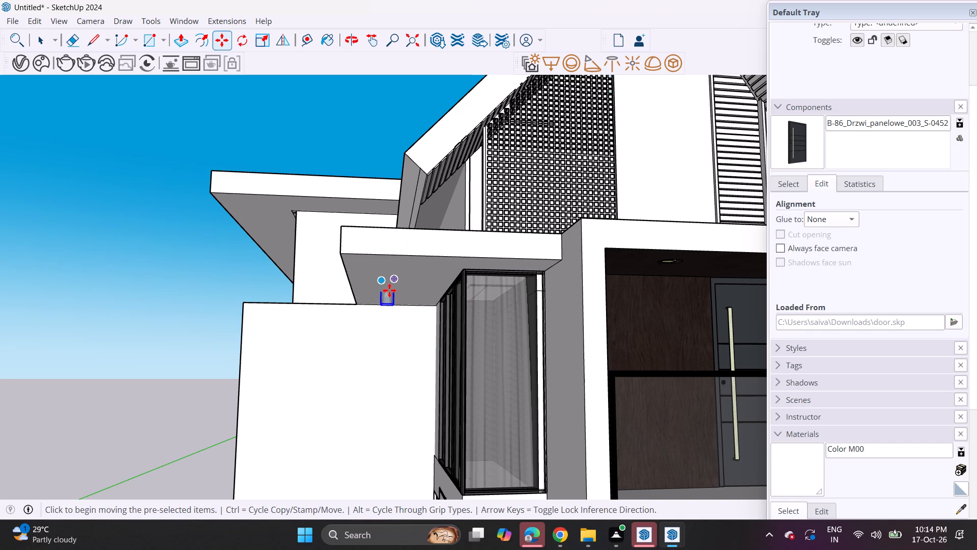
click(389, 290)
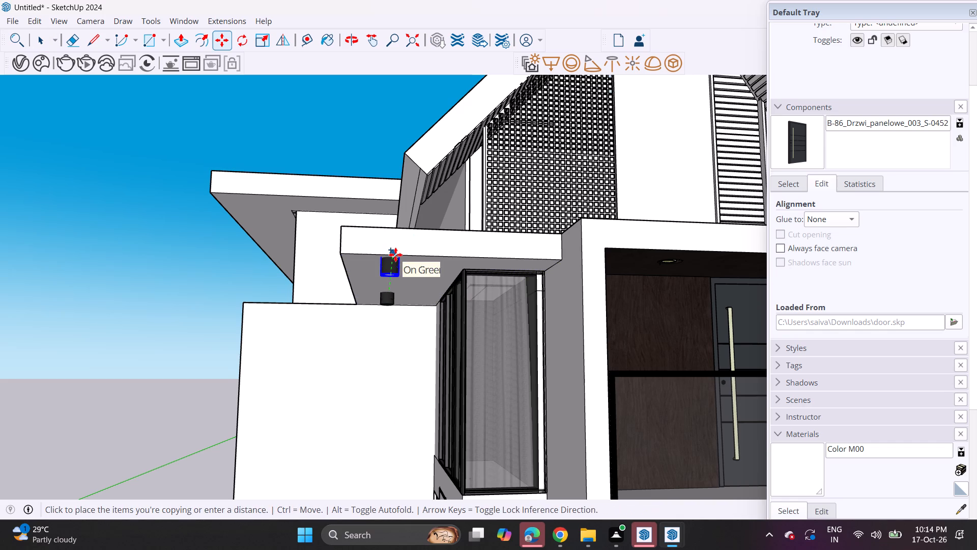
click(395, 259)
key(space)
click(215, 286)
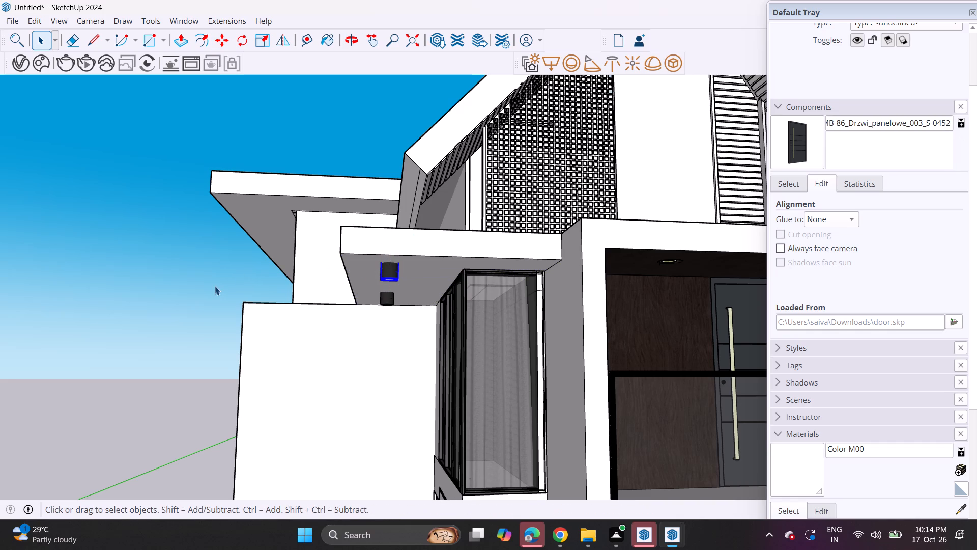
Scale the innermost spotlight under the upper flat roof, beside the gable, to a narrower width.
scroll(199, 279, down, 10)
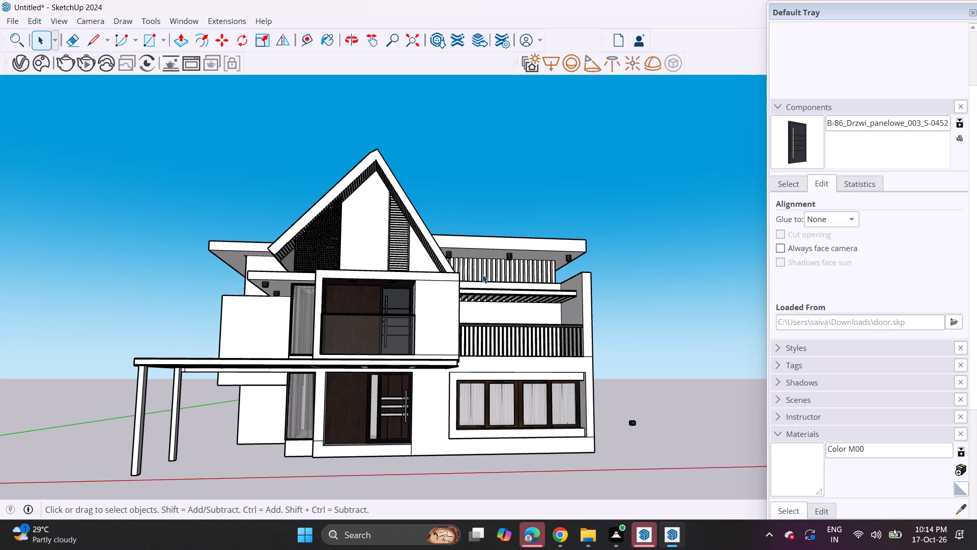
middle_drag(482, 274, 469, 283)
scroll(459, 254, up, 19)
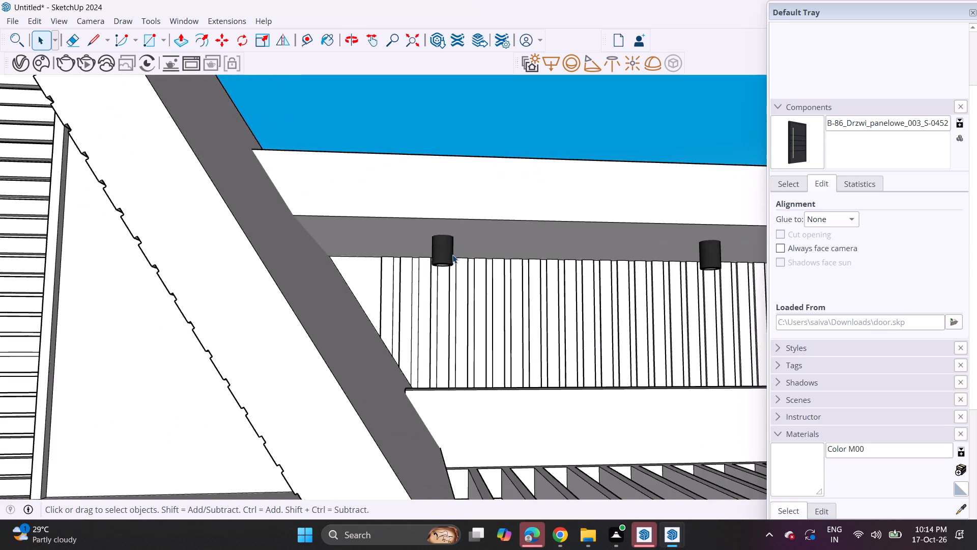
scroll(452, 255, up, 11)
middle_drag(442, 254, 394, 243)
click(388, 243)
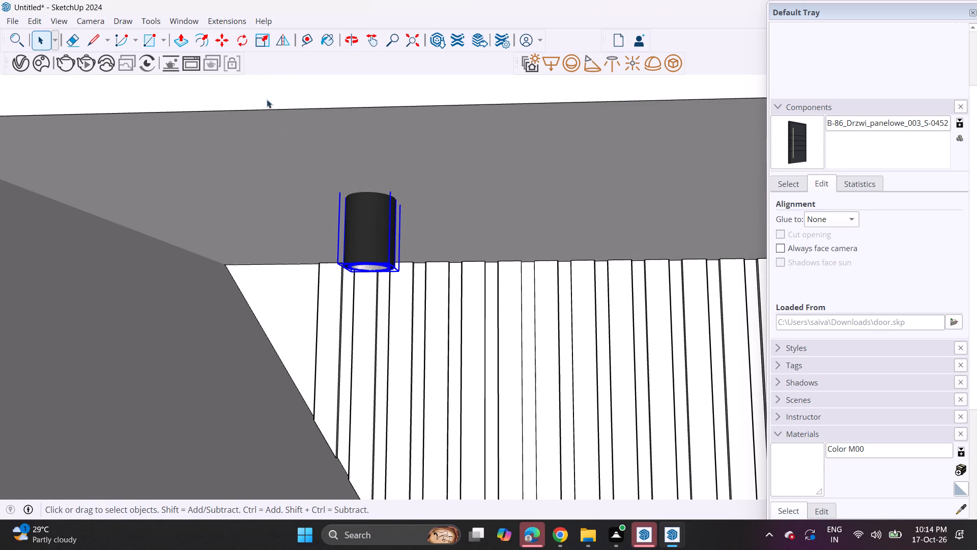
click(260, 40)
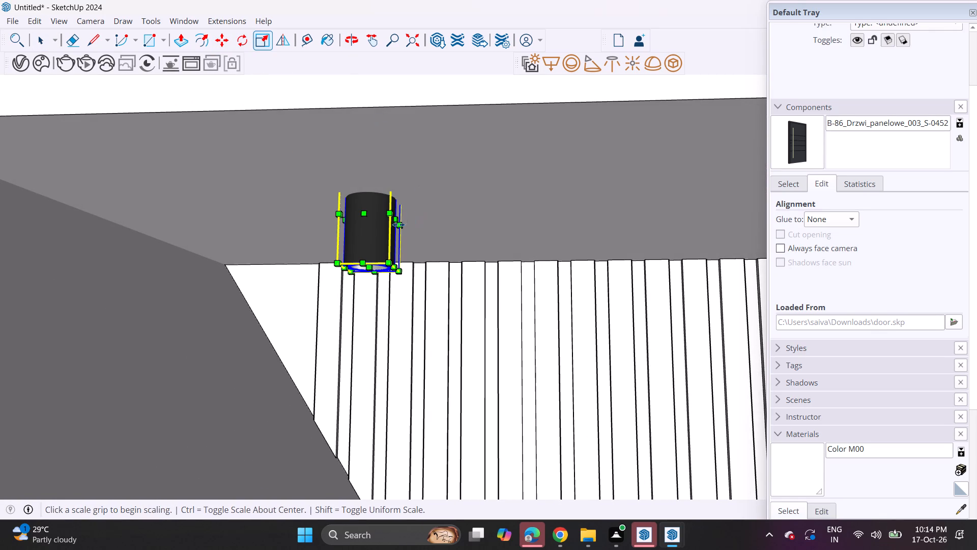
click(397, 221)
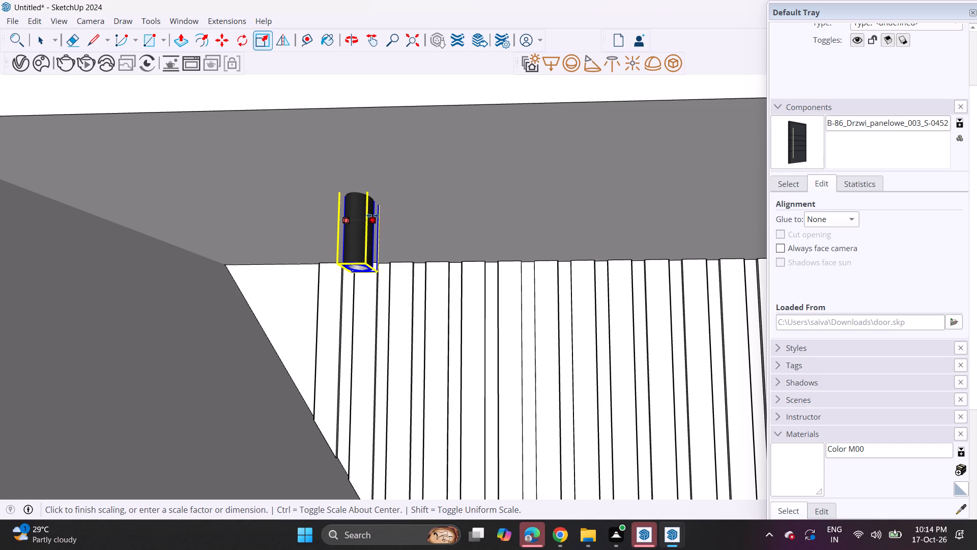
click(378, 215)
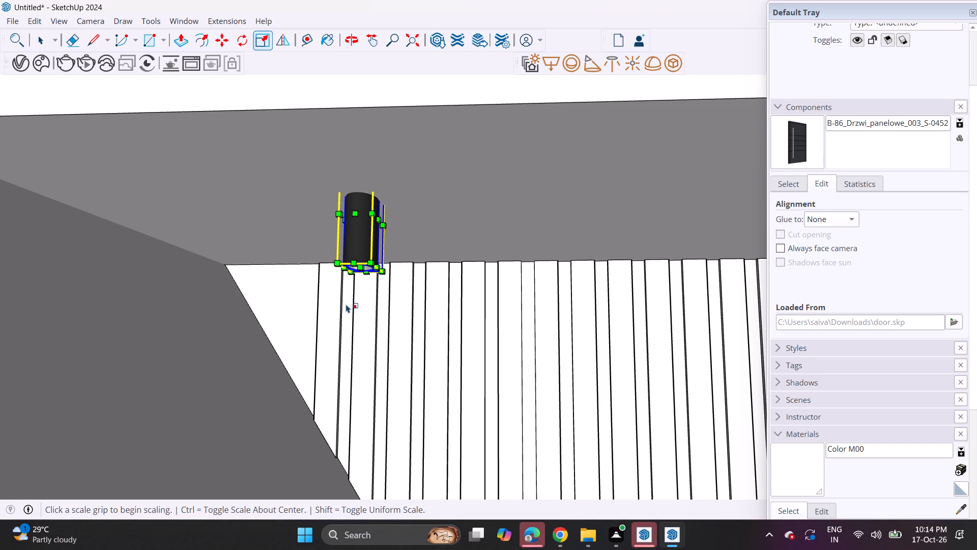
Scale the narrowed spotlight slightly shorter from its bottom face, keeping its top at the upper flat roof.
click(360, 267)
click(362, 256)
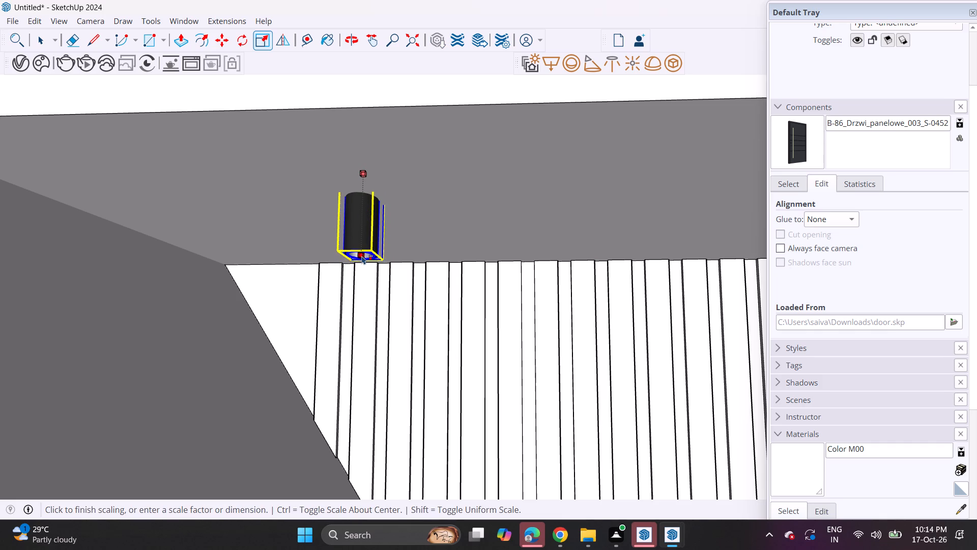
scroll(336, 201, down, 20)
scroll(336, 201, down, 7)
middle_drag(339, 239, 395, 257)
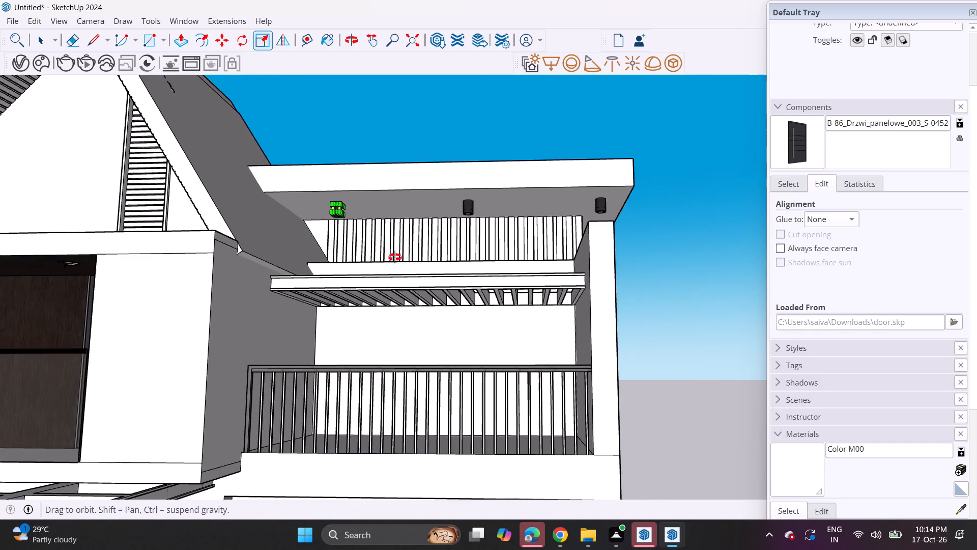
middle_drag(395, 257, 397, 257)
scroll(381, 248, down, 5)
middle_drag(376, 262, 420, 282)
scroll(420, 277, down, 4)
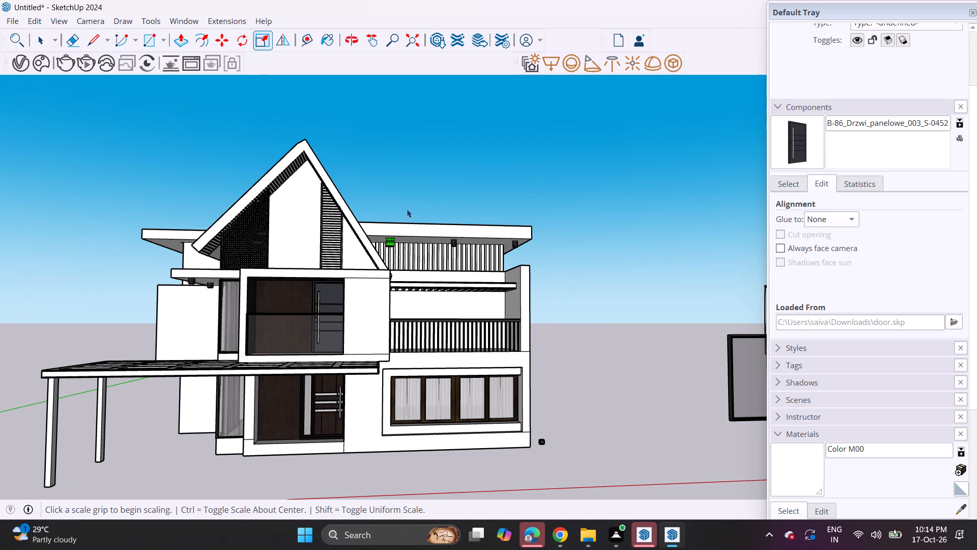
key(space)
click(410, 185)
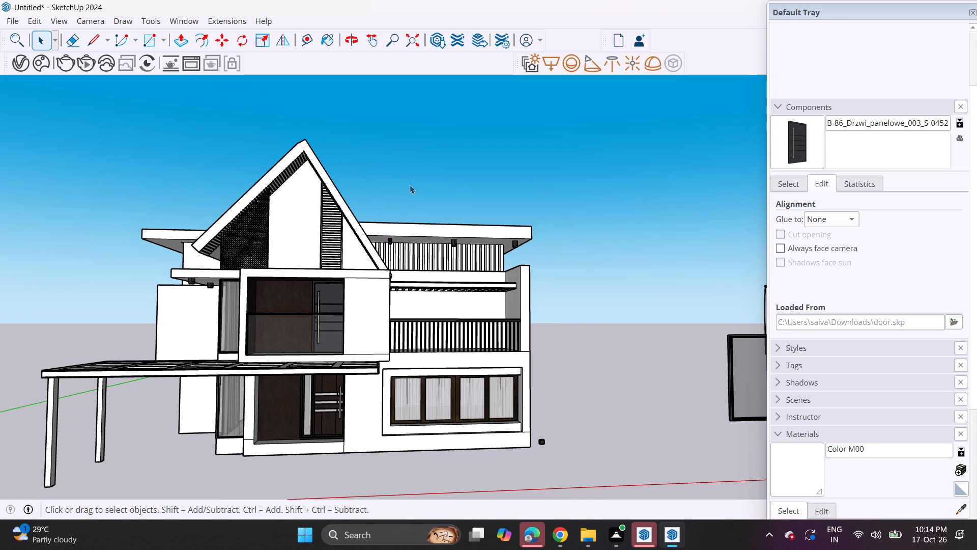
Delete the middle and outermost spotlights under the upper flat roof, leaving only the resized one.
scroll(456, 269, up, 3)
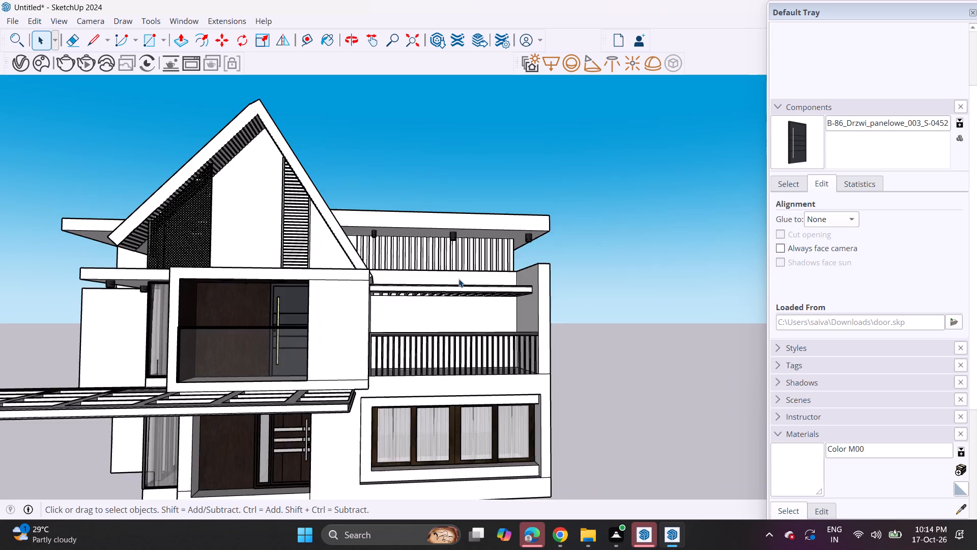
scroll(445, 229, up, 5)
click(456, 232)
scroll(459, 233, up, 4)
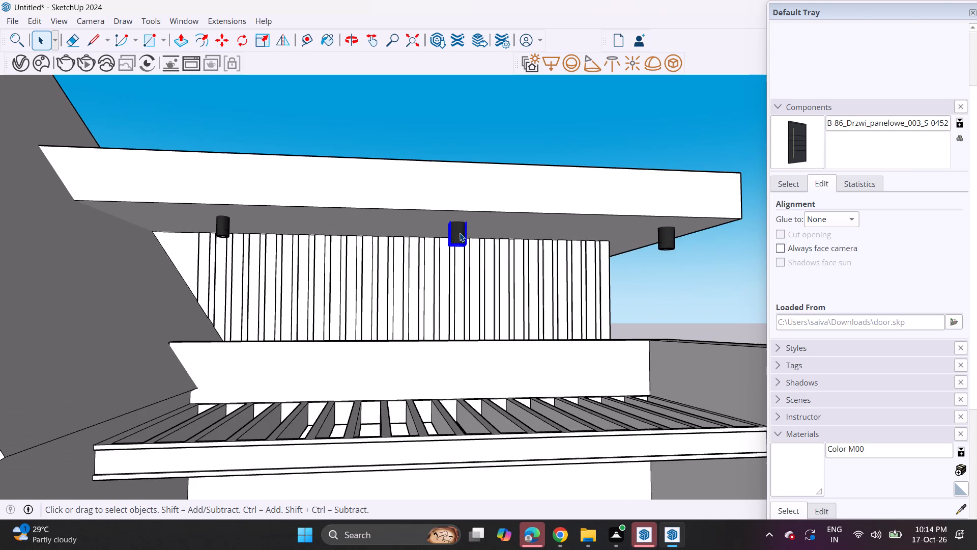
key(Delete)
click(666, 241)
key(Delete)
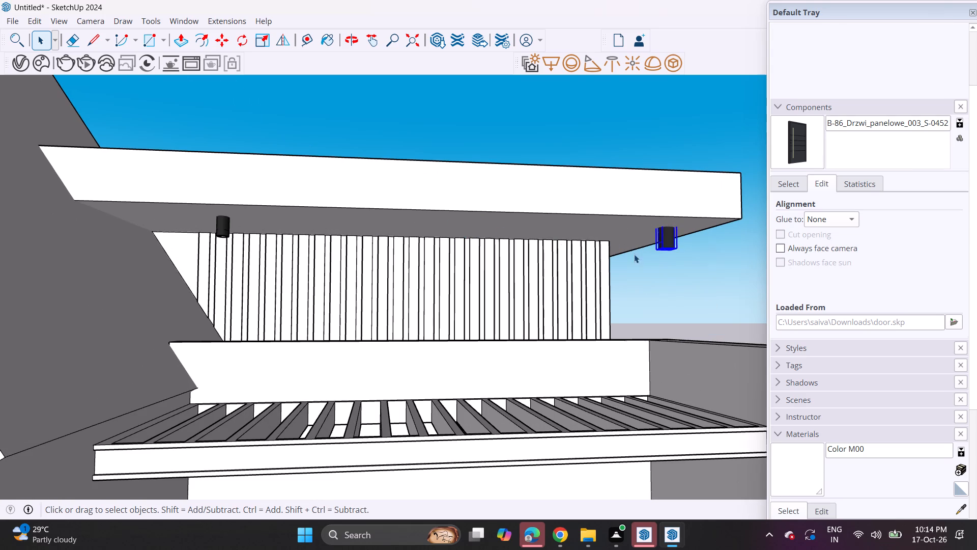
Copy the resized spotlight along the red axis to about the middle of the vertical slats.
click(223, 233)
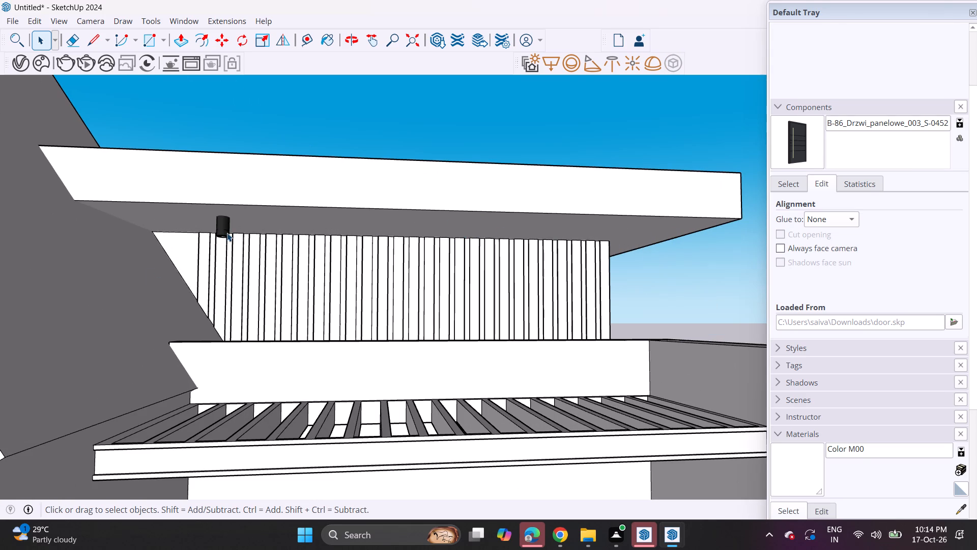
key(m)
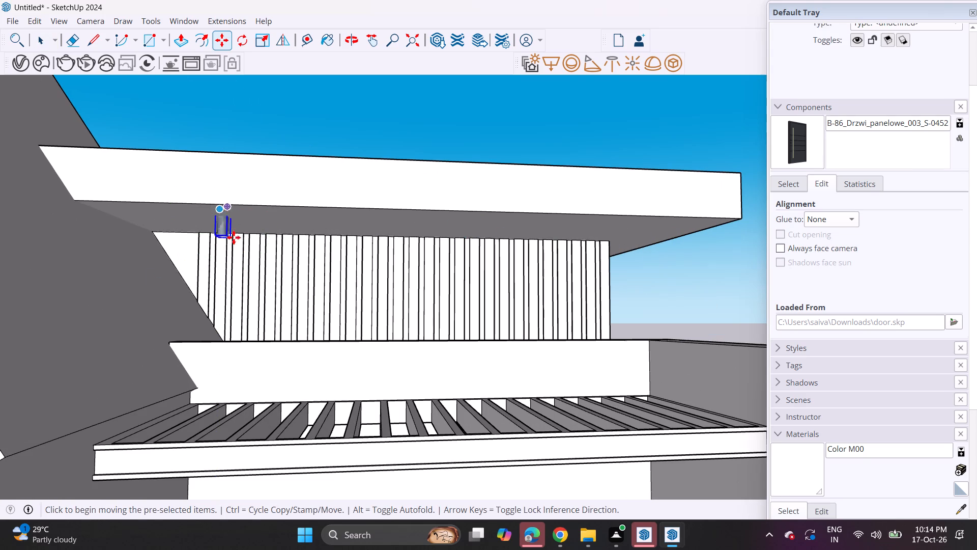
click(221, 201)
click(455, 215)
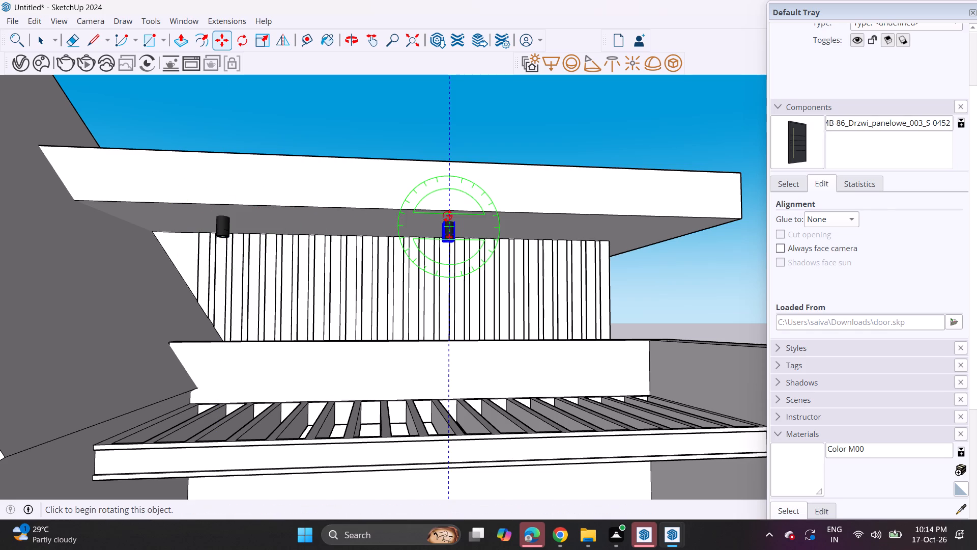
Copy the middle spotlight along the upper flat roof's underside to its outer end, past the last slat.
click(454, 213)
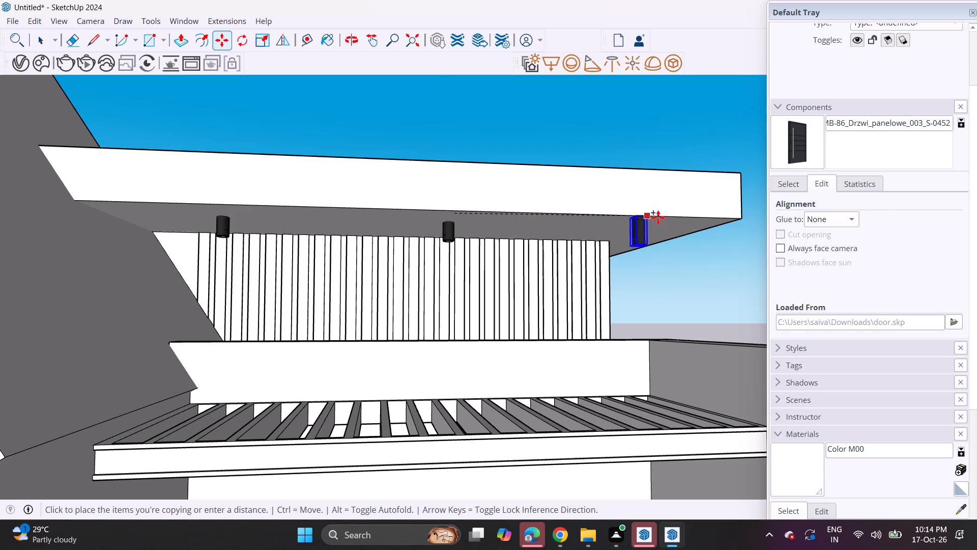
middle_drag(675, 202, 645, 215)
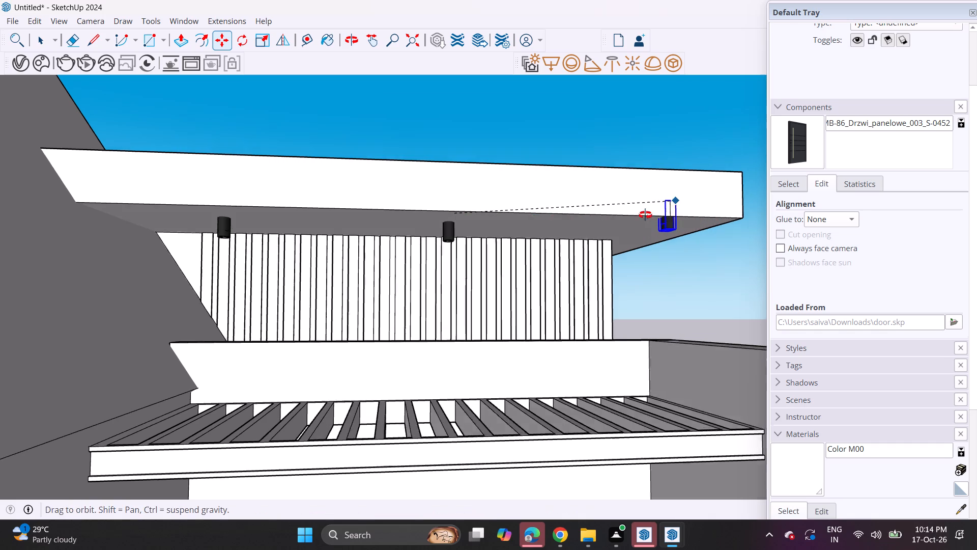
middle_drag(645, 215, 617, 230)
middle_drag(616, 229, 609, 196)
scroll(610, 208, up, 1)
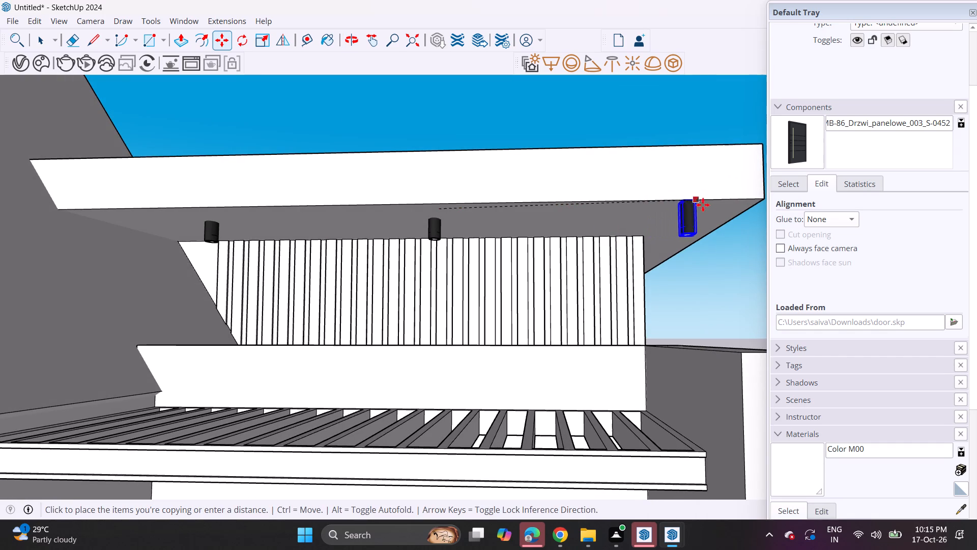
click(711, 205)
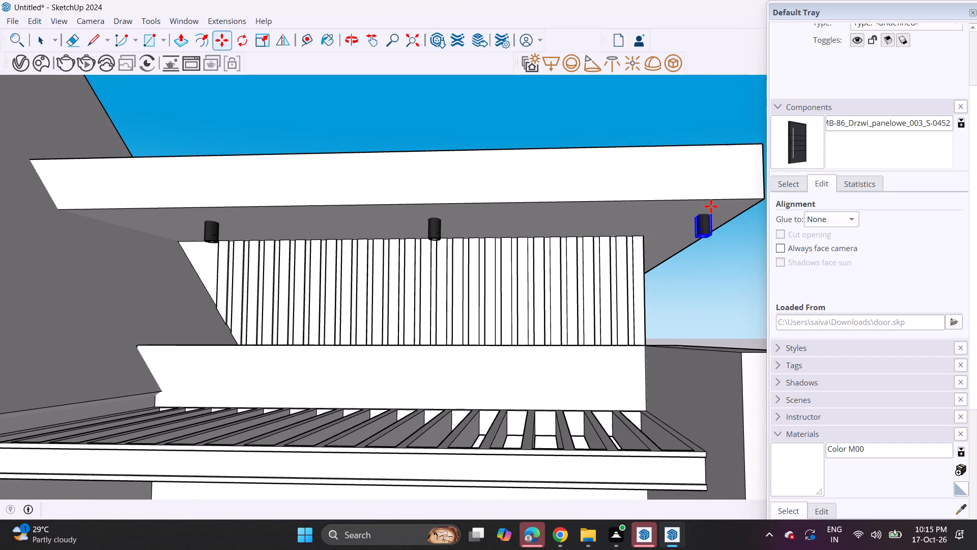
Copy the outermost upper-roof spotlight down to the pergola's rear beam above the ground-floor entrance door.
click(711, 206)
shift+middle_drag(463, 208, 762, 163)
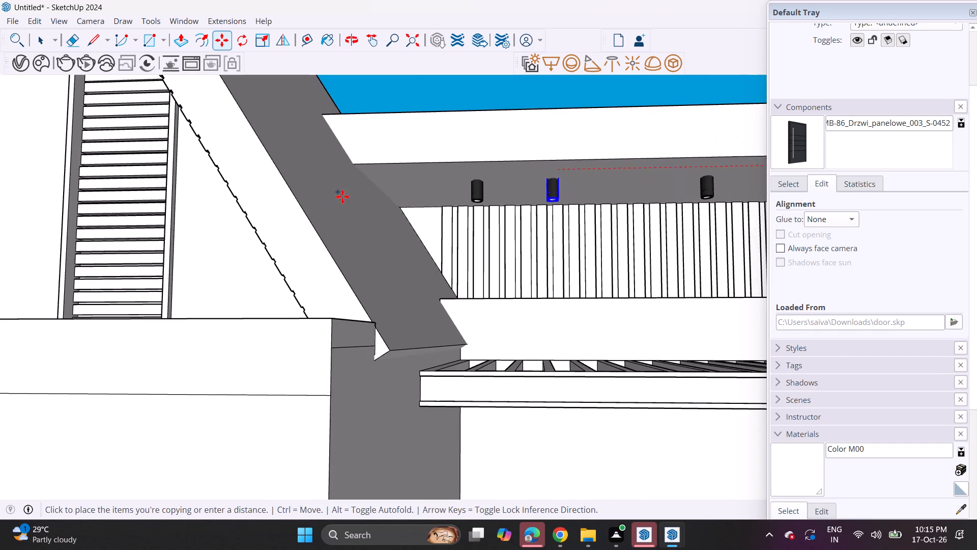
shift+middle_drag(233, 200, 642, 167)
shift+middle_drag(465, 207, 480, 36)
shift+middle_drag(412, 314, 453, 19)
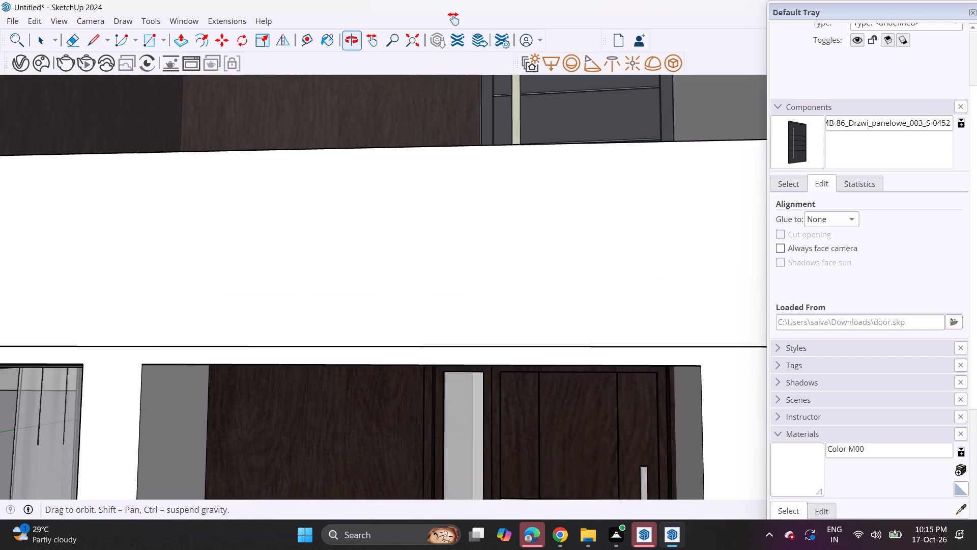
scroll(434, 128, down, 4)
middle_drag(418, 253, 452, 66)
scroll(446, 254, down, 8)
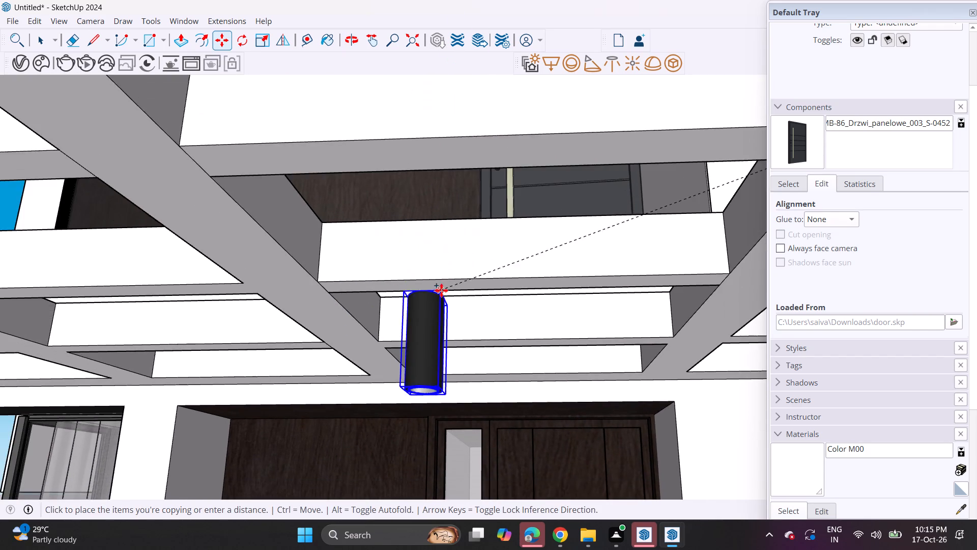
scroll(441, 297, down, 4)
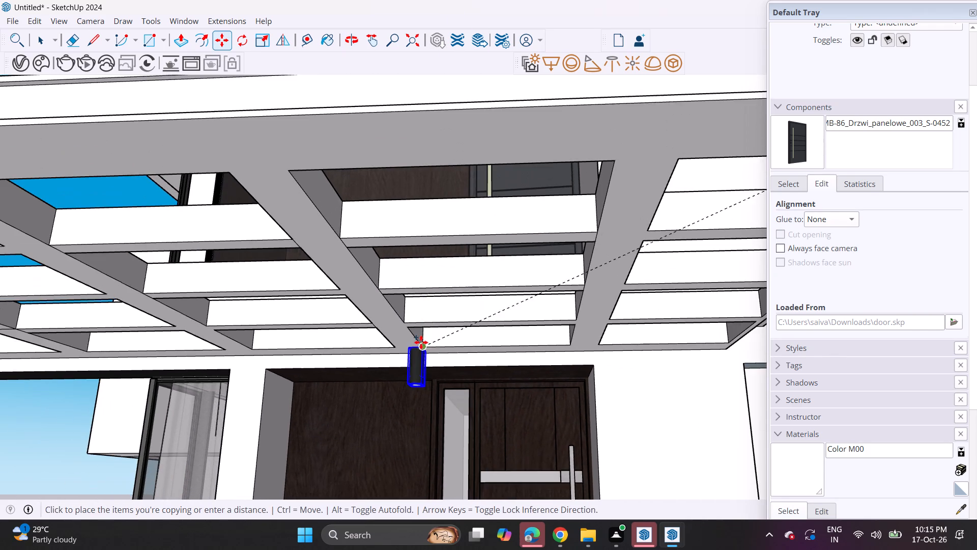
shift+middle_drag(422, 314, 432, 180)
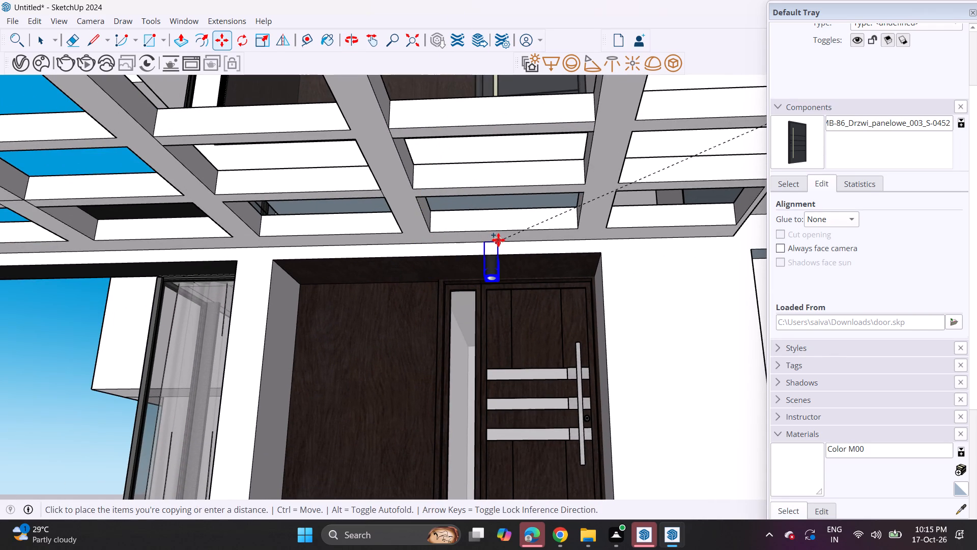
click(502, 243)
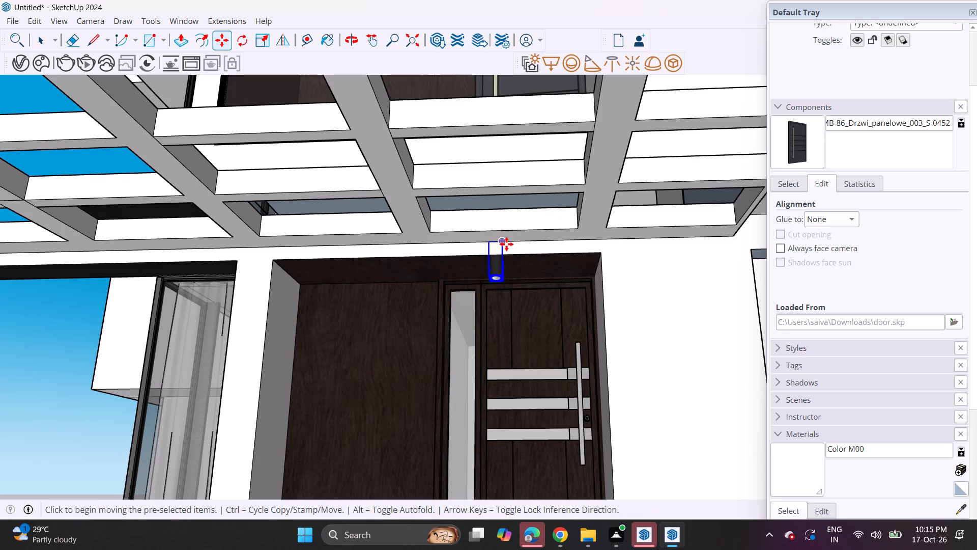
Copy the entrance spotlight along the pergola's rear beam to the far end of the wood panel beside the door.
click(505, 241)
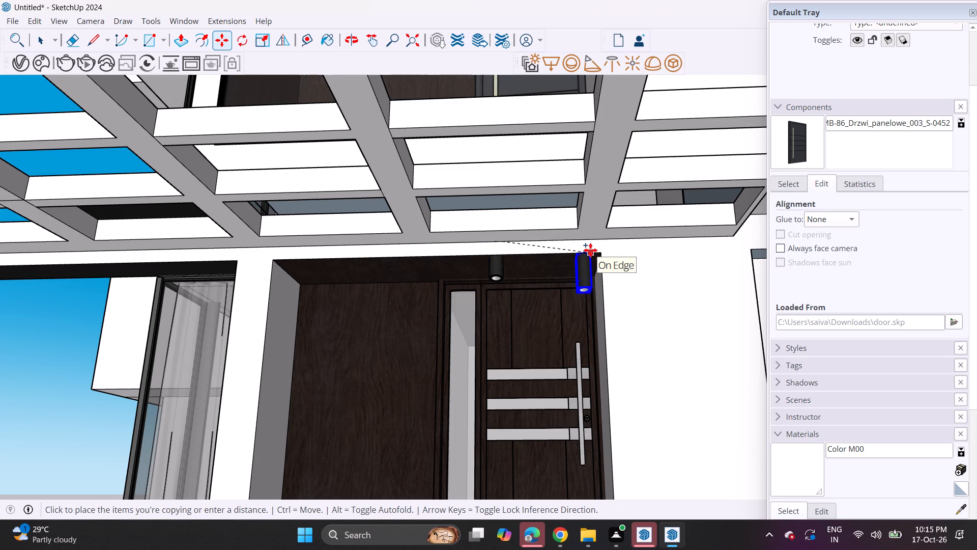
click(318, 236)
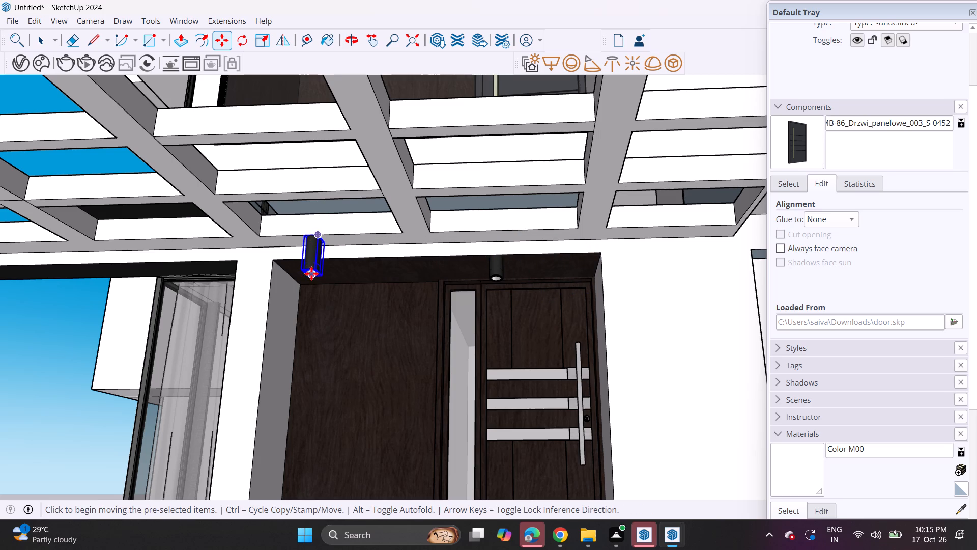
Raise the spotlight copy above the wood panel so its body meets the underside of the pergola's rear beam.
scroll(308, 248, up, 4)
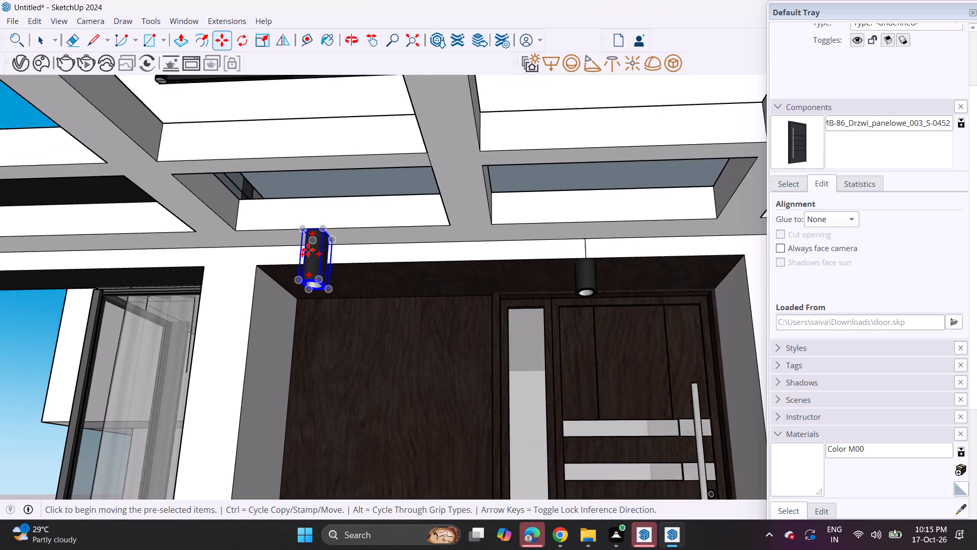
scroll(308, 250, up, 10)
click(320, 204)
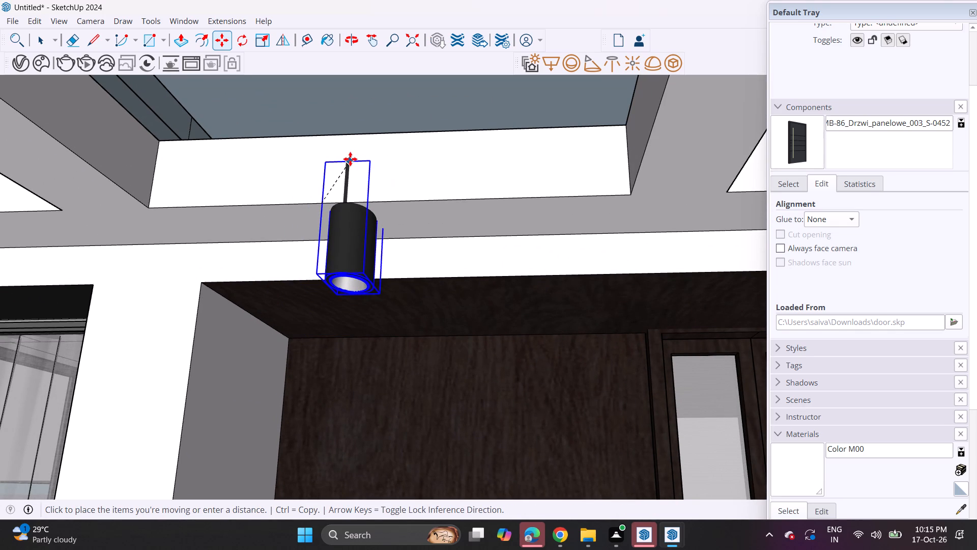
click(349, 157)
click(325, 160)
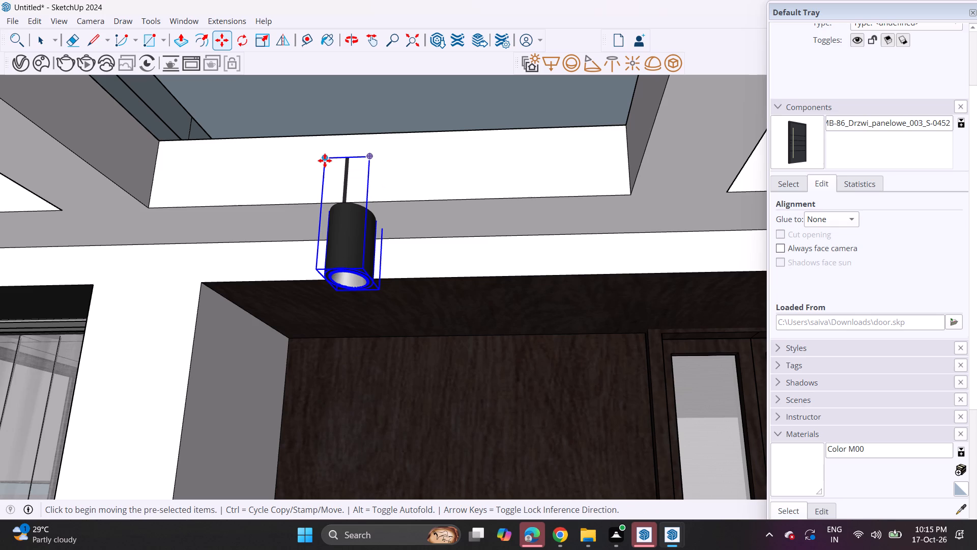
click(330, 165)
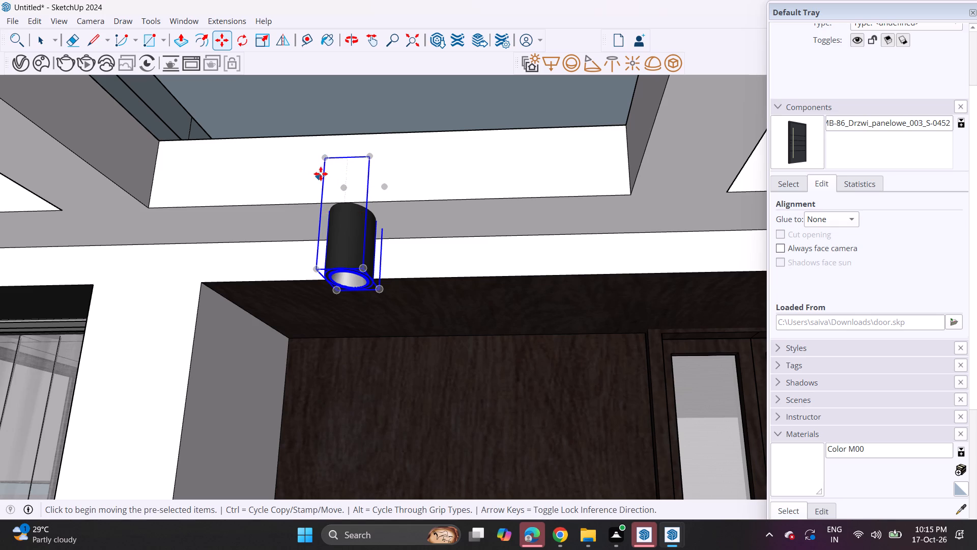
Copy the raised spotlight along the red axis to above the entrance door.
click(324, 159)
shift+middle_drag(425, 172, 227, 157)
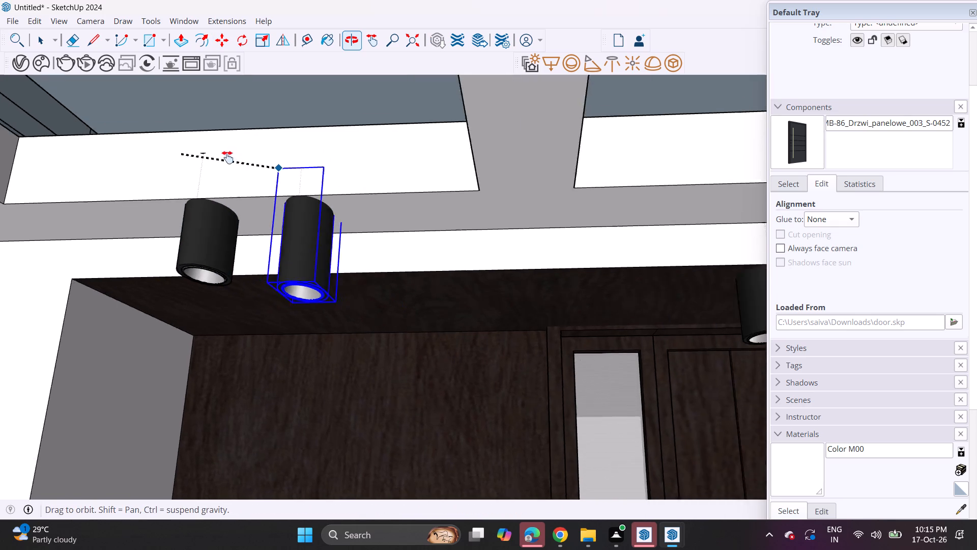
shift+middle_drag(227, 157, 84, 135)
scroll(484, 149, down, 4)
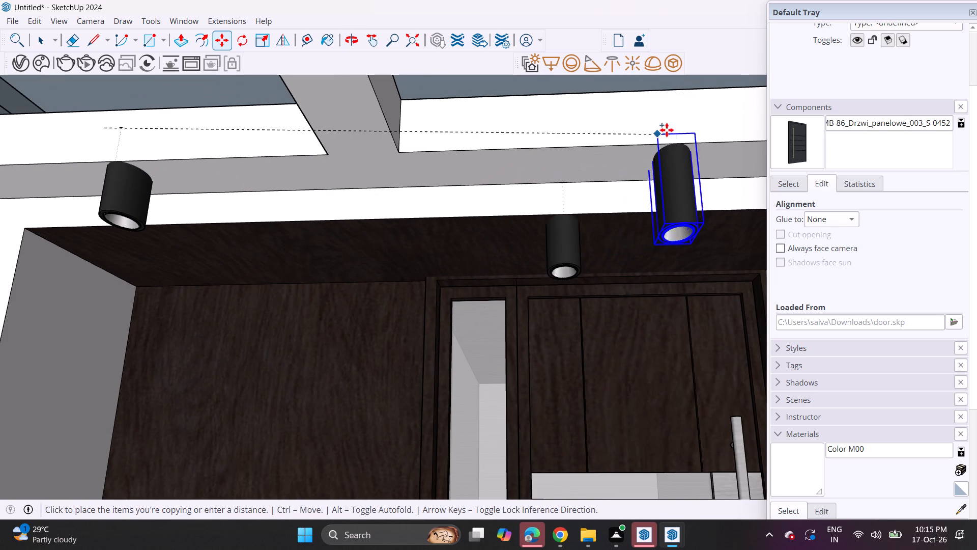
scroll(701, 110, down, 3)
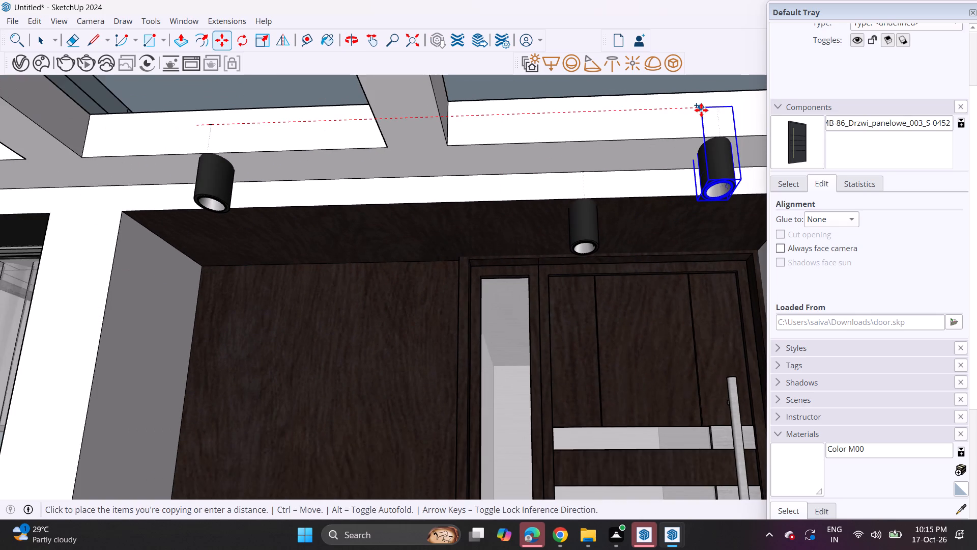
shift+middle_drag(701, 110, 447, 111)
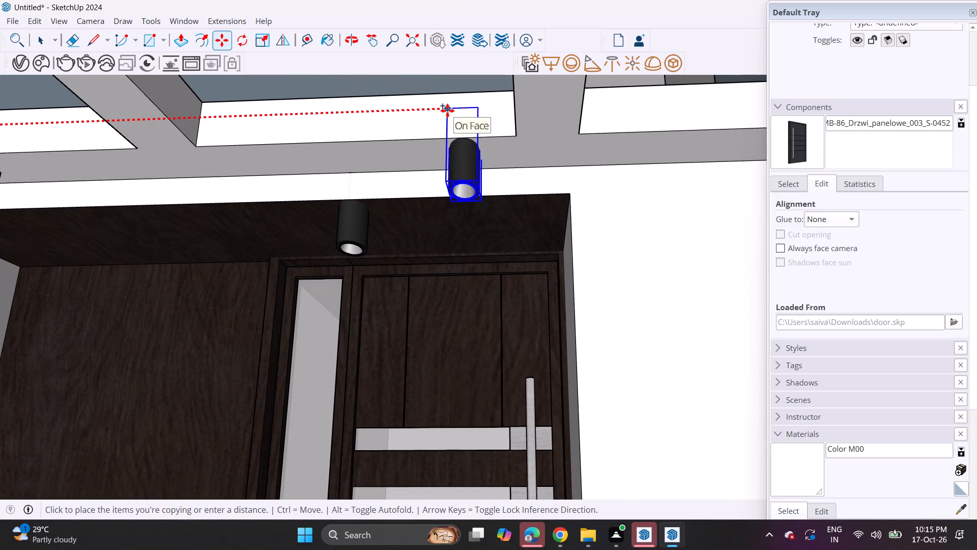
click(439, 112)
Delete the lower spotlight hanging between the two raised ones in front of the entrance.
key(space)
click(352, 239)
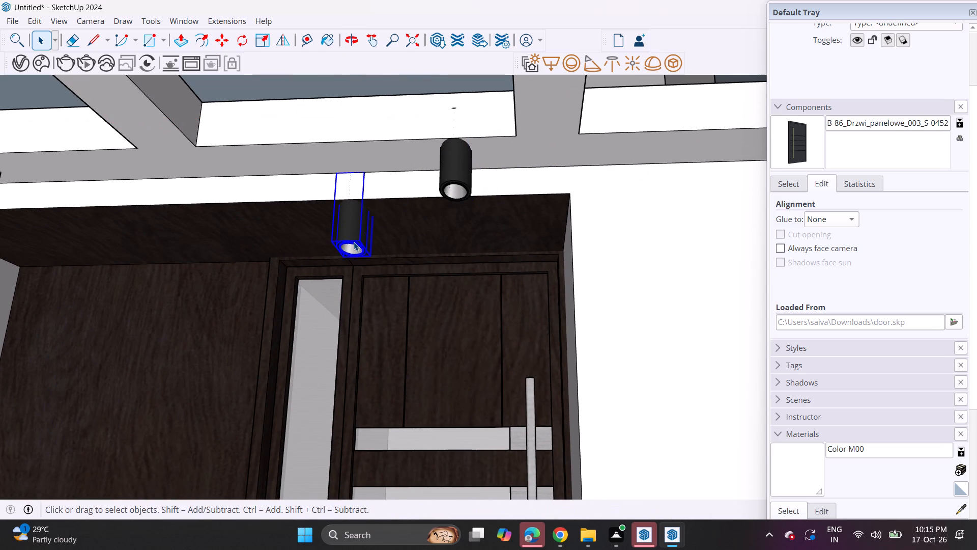
key(Delete)
Delete the stray spotlight floating in the air beside the villa's ground-floor window wall.
scroll(339, 260, down, 9)
middle_drag(320, 253, 390, 254)
scroll(386, 247, down, 4)
middle_drag(407, 246, 394, 265)
scroll(385, 248, down, 2)
middle_drag(404, 266, 384, 280)
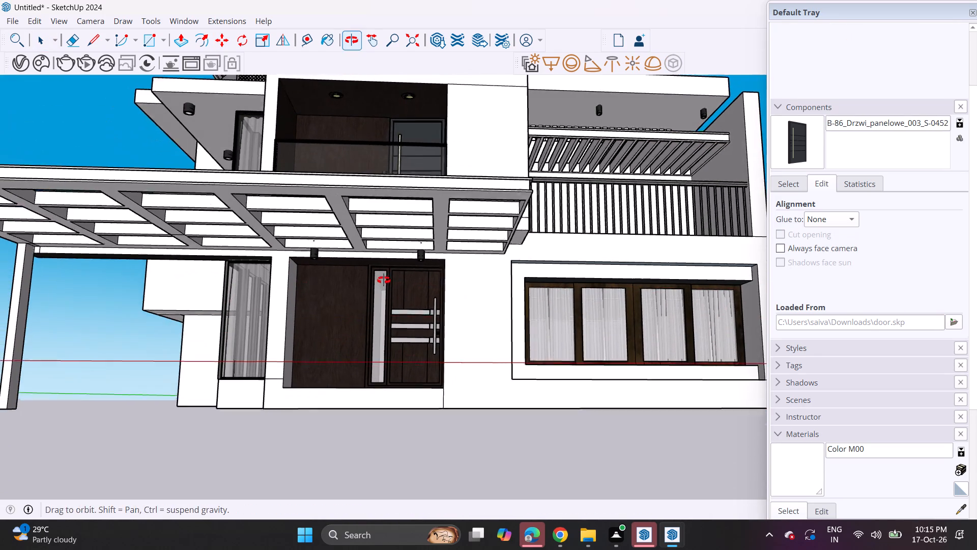
middle_drag(384, 280, 387, 272)
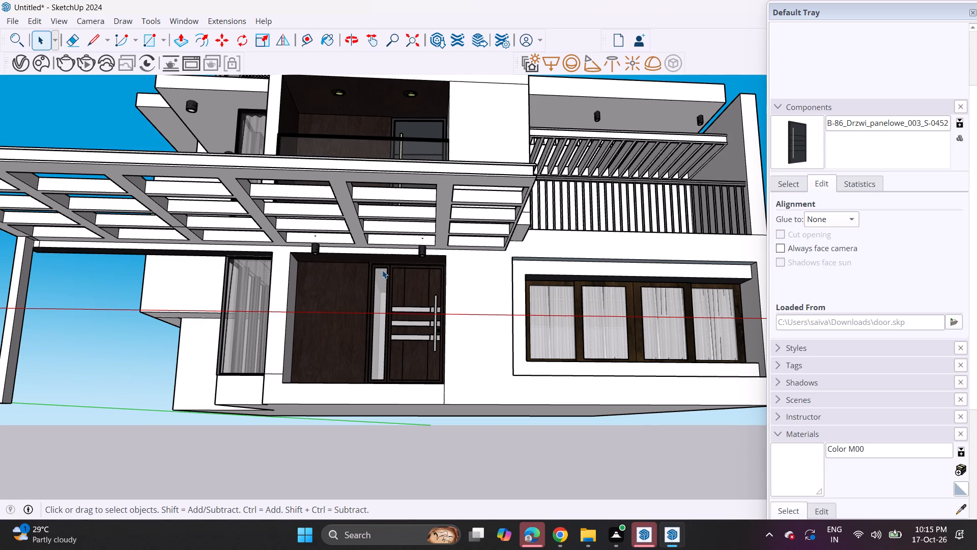
scroll(382, 270, down, 4)
middle_drag(385, 251, 378, 284)
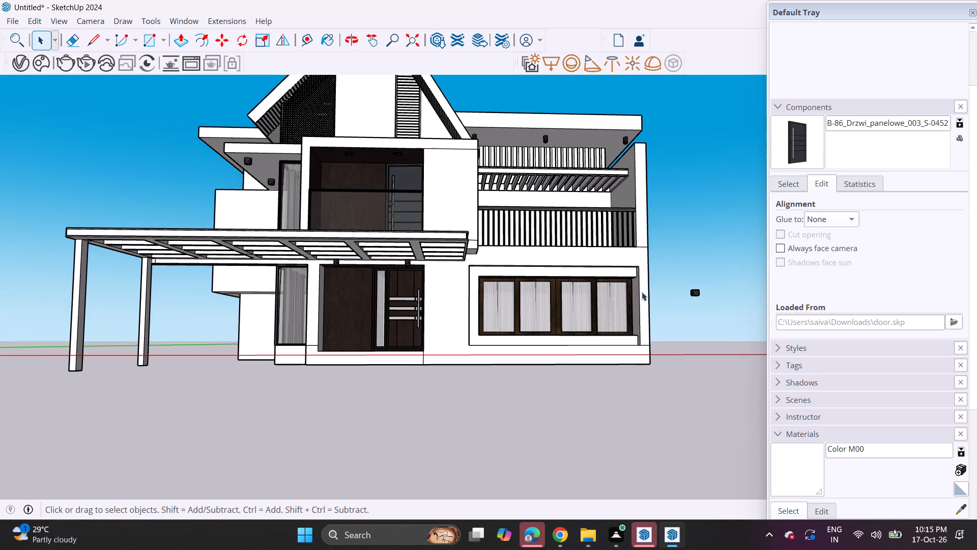
drag(665, 254, 705, 303)
key(Delete)
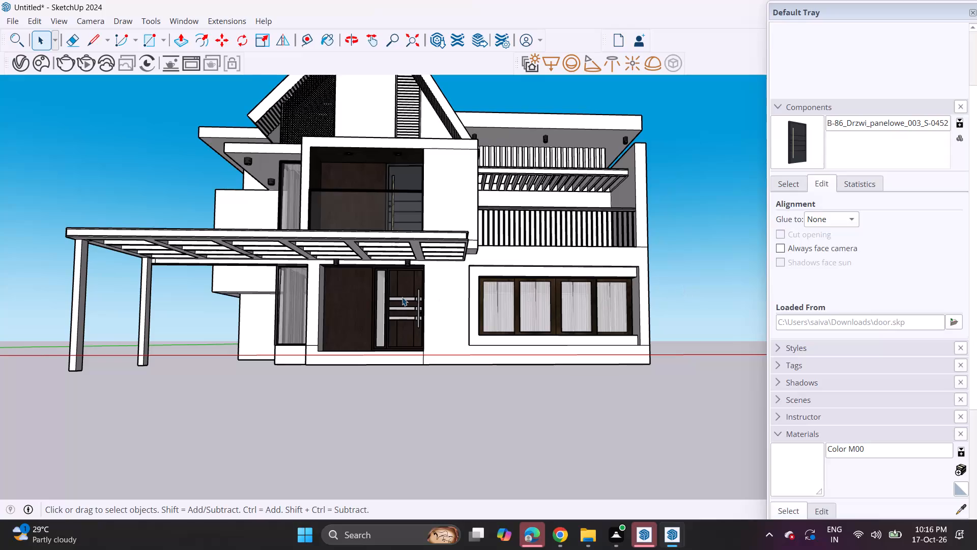
Delete the two old spotlights under the small flat roof next to the first-floor balcony.
middle_drag(350, 238, 410, 267)
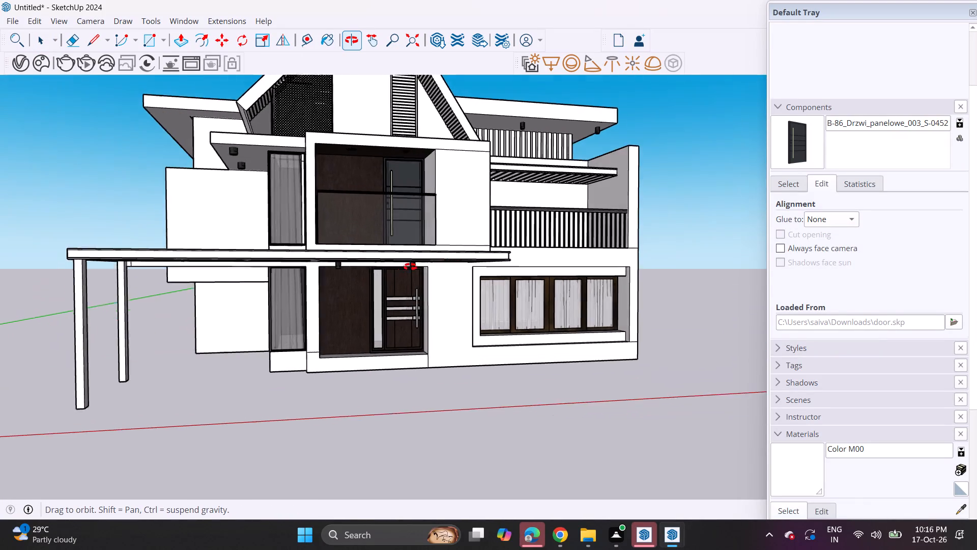
middle_drag(410, 267, 381, 259)
scroll(256, 145, up, 4)
scroll(218, 162, up, 3)
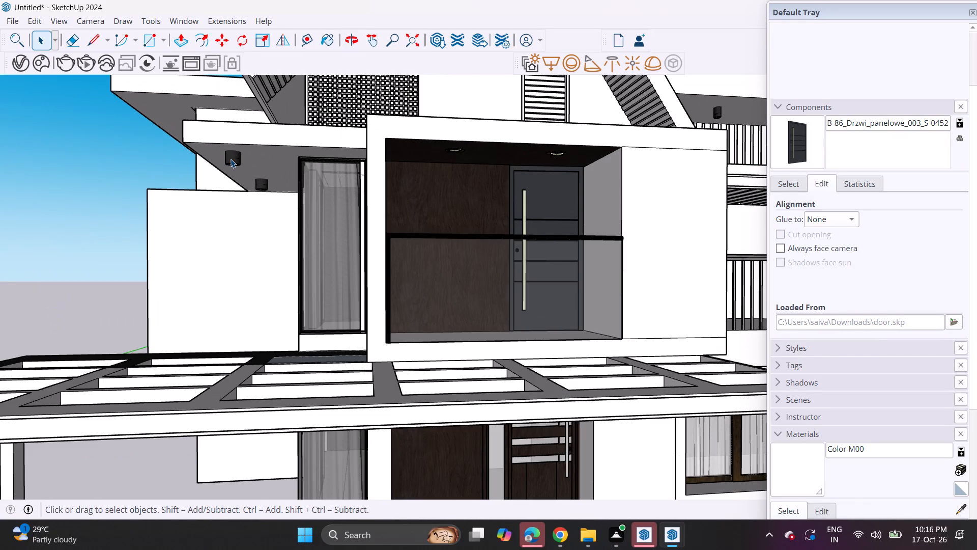
click(231, 159)
key(Delete)
click(261, 181)
key(Delete)
Copy the pergola spotlight above the wood panel up to the small flat roof over the first-floor corner window.
middle_drag(471, 302, 441, 213)
scroll(427, 348, up, 1)
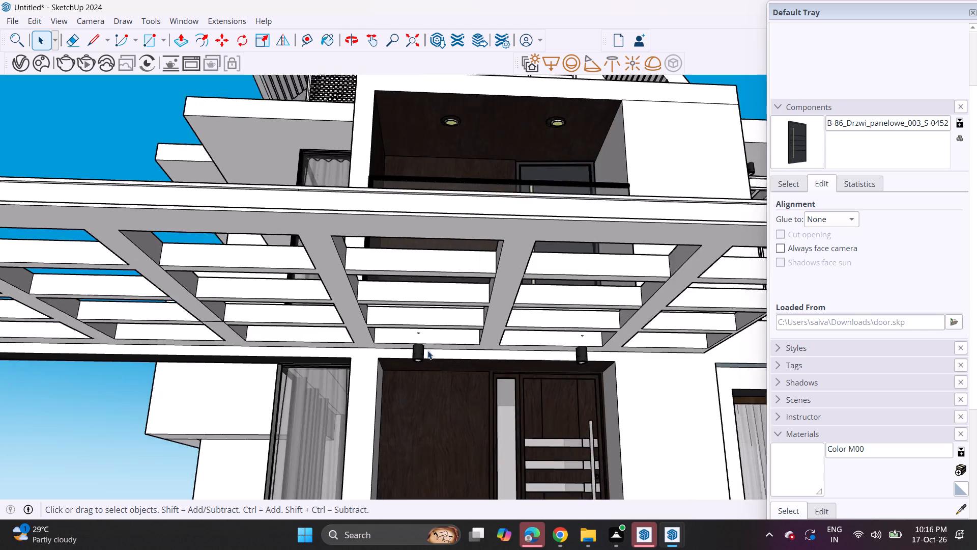
scroll(427, 350, up, 2)
click(417, 351)
key(m)
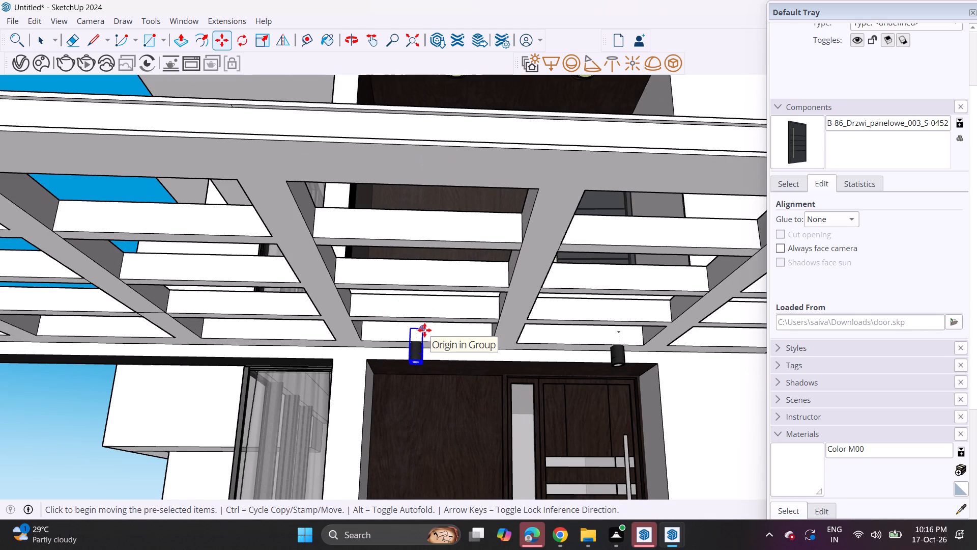
click(424, 330)
shift+middle_drag(365, 233, 513, 424)
scroll(286, 245, up, 1)
middle_drag(286, 245, 376, 315)
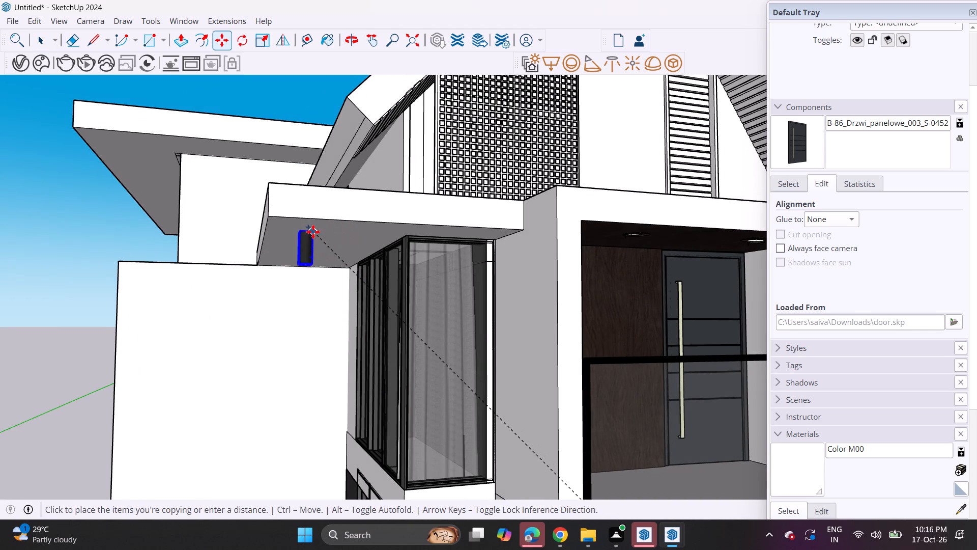
middle_drag(313, 210, 495, 215)
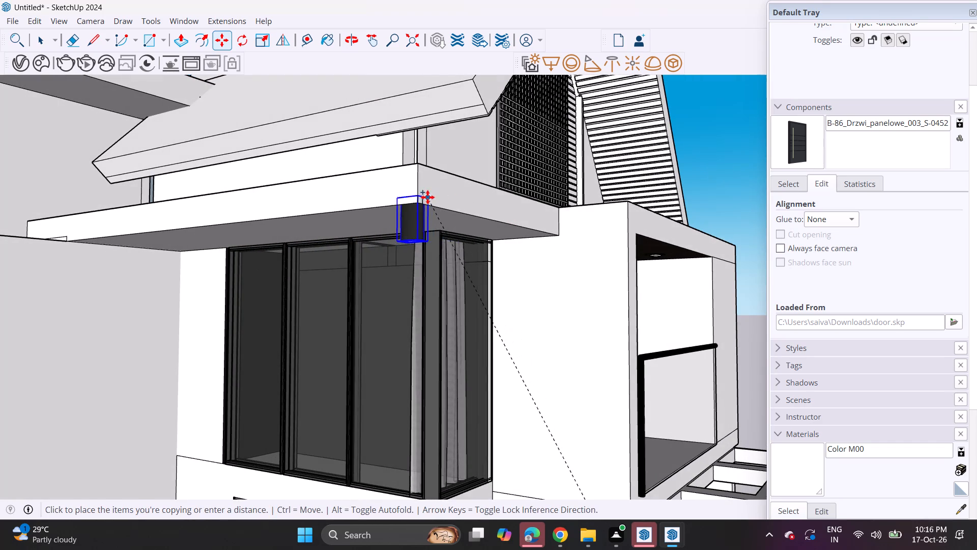
middle_drag(444, 185, 403, 211)
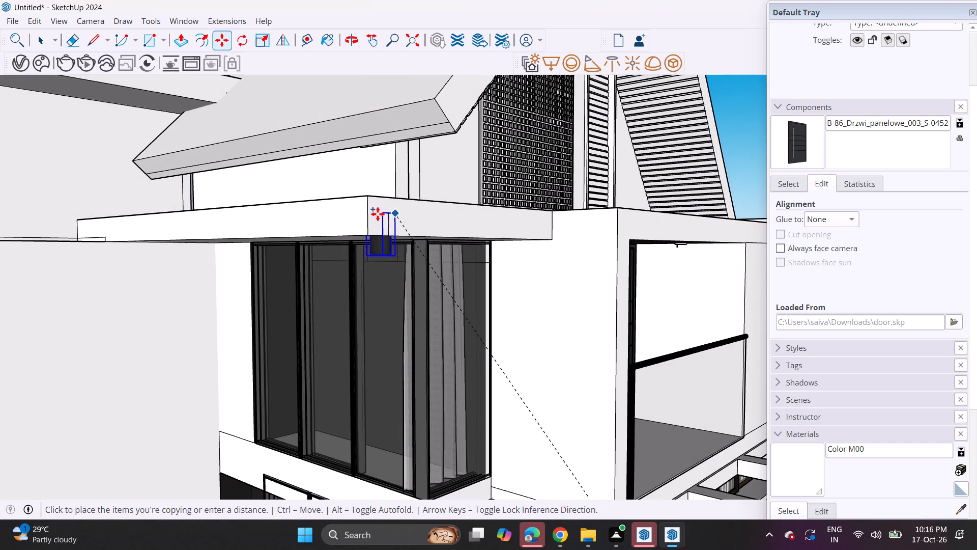
click(404, 215)
Shift the spotlight copy slightly along the small flat roof near its outer corner.
scroll(407, 249, up, 2)
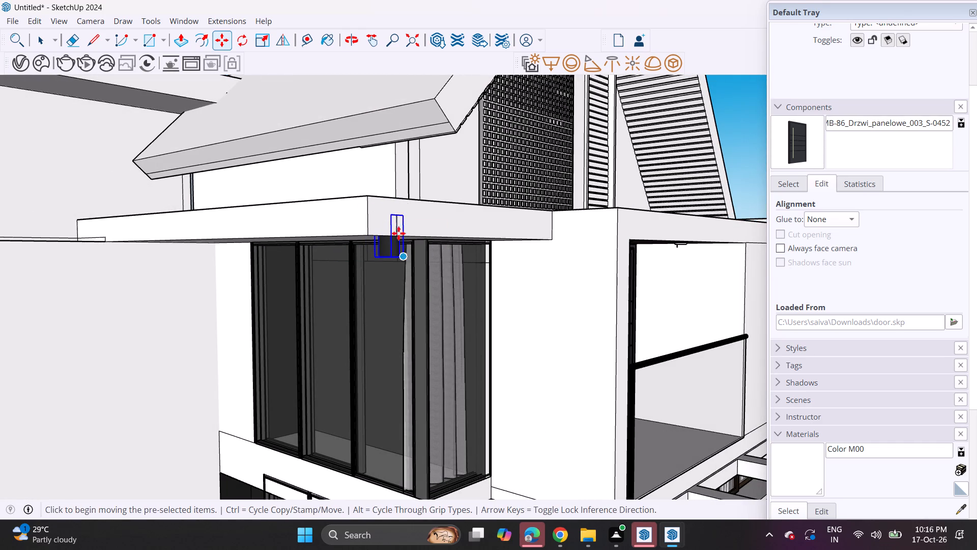
scroll(396, 217, up, 2)
middle_drag(396, 206, 409, 183)
middle_drag(410, 181, 430, 168)
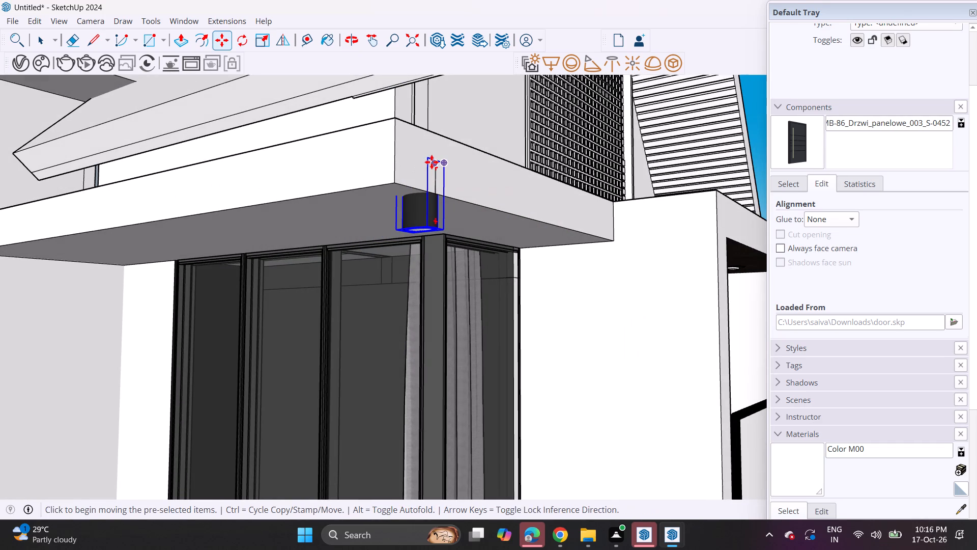
click(432, 160)
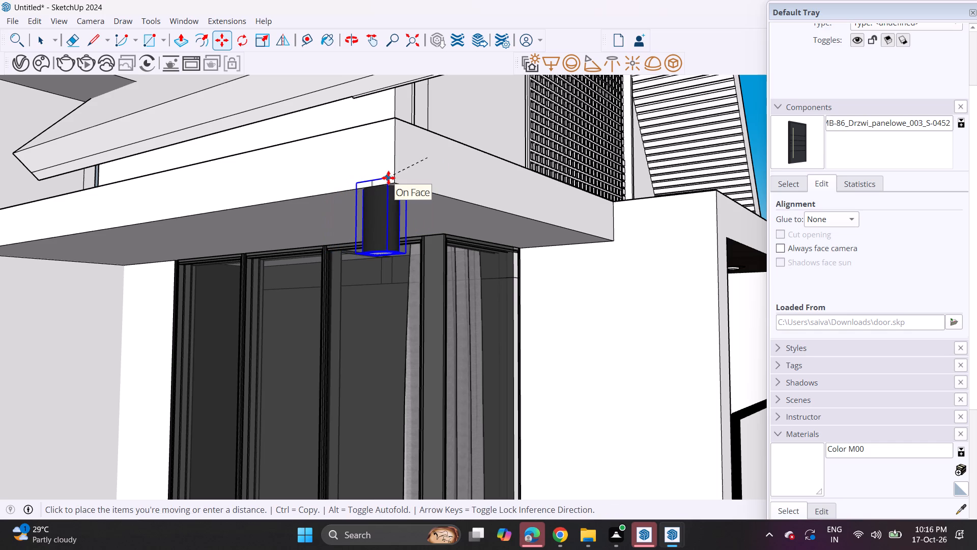
click(417, 163)
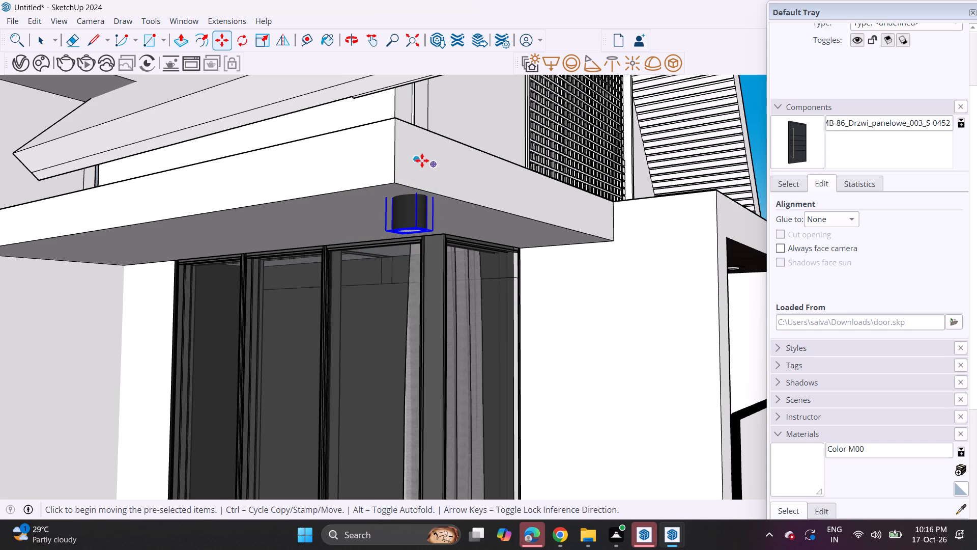
Move the selected spotlight slightly inward from the outer corner beneath the small flat roof over the first-floor corner window.
middle_drag(436, 184, 197, 162)
scroll(307, 183, up, 1)
scroll(220, 231, up, 1)
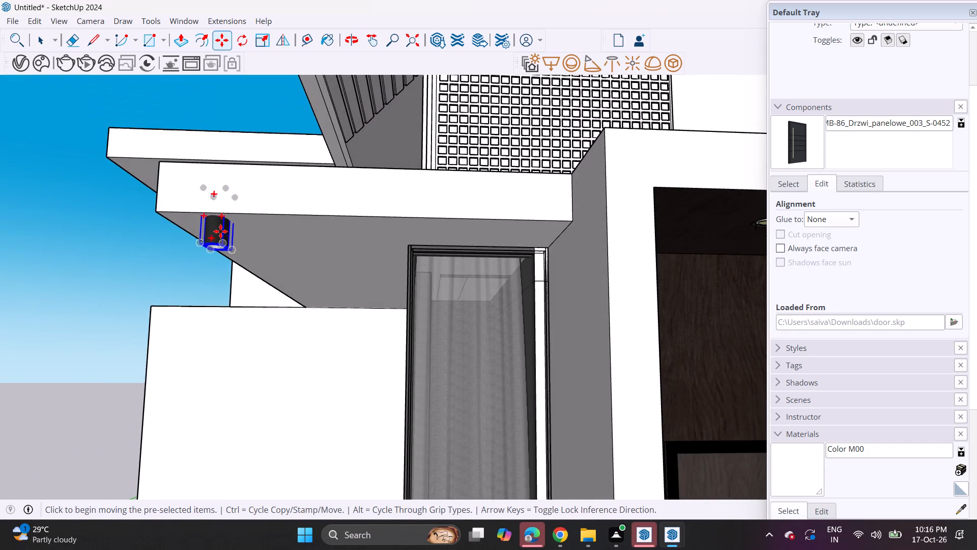
scroll(220, 231, up, 5)
middle_drag(237, 255, 257, 146)
click(224, 184)
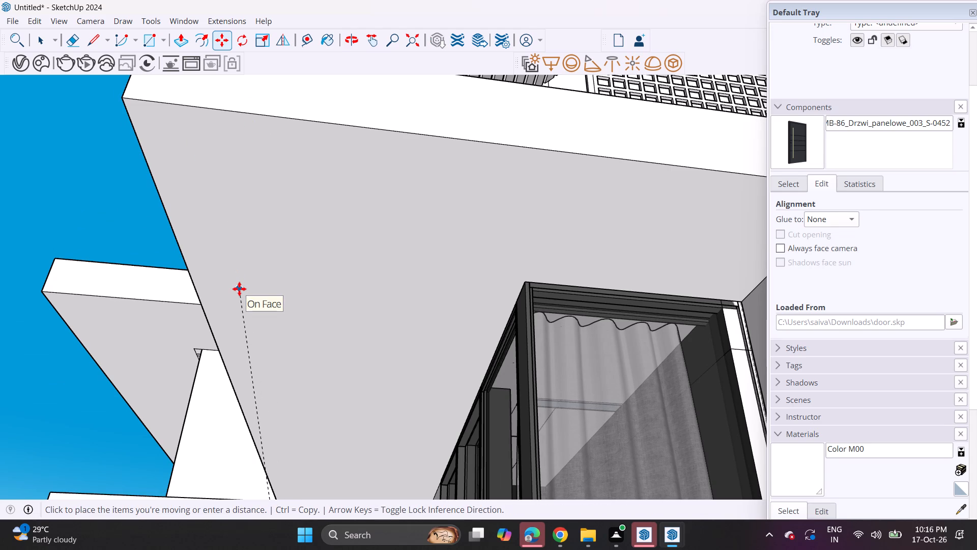
key(Escape)
middle_drag(284, 175, 283, 253)
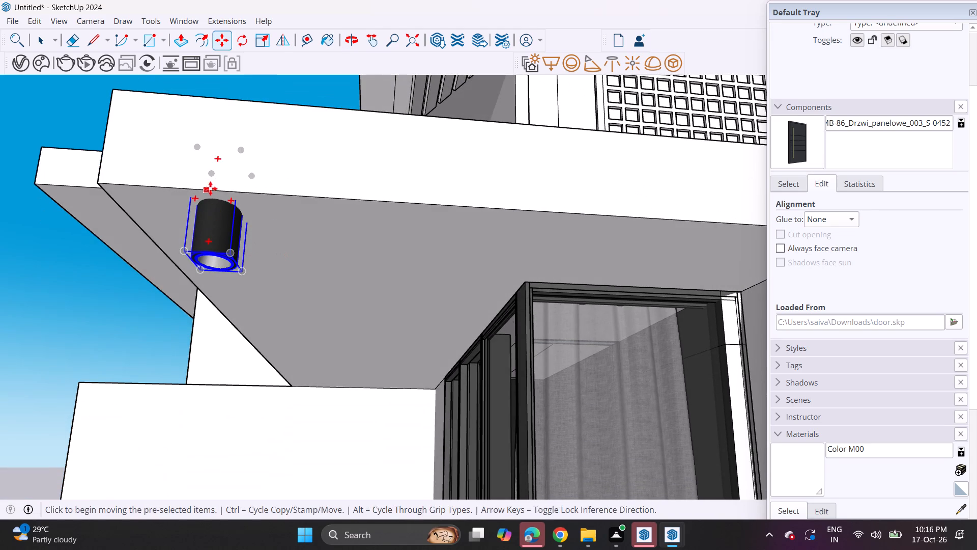
click(217, 153)
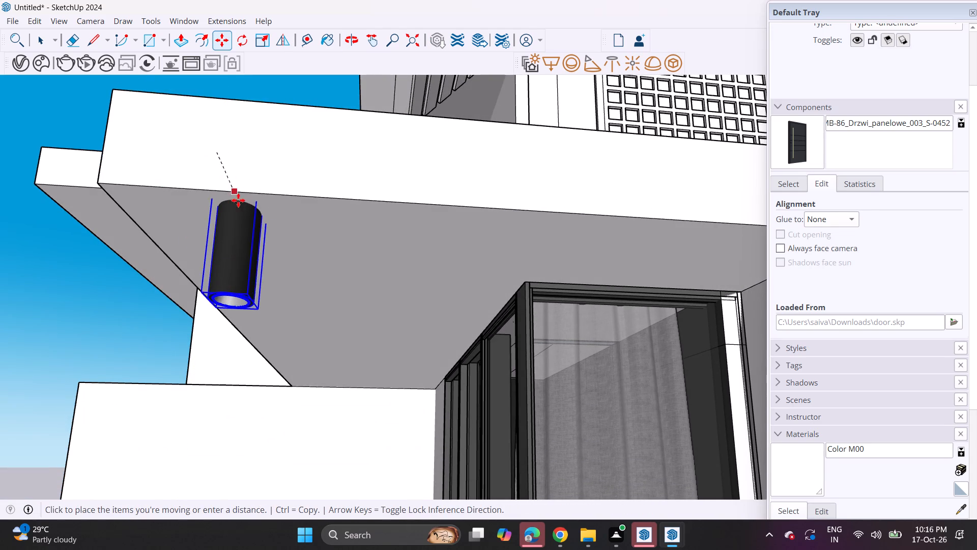
click(238, 200)
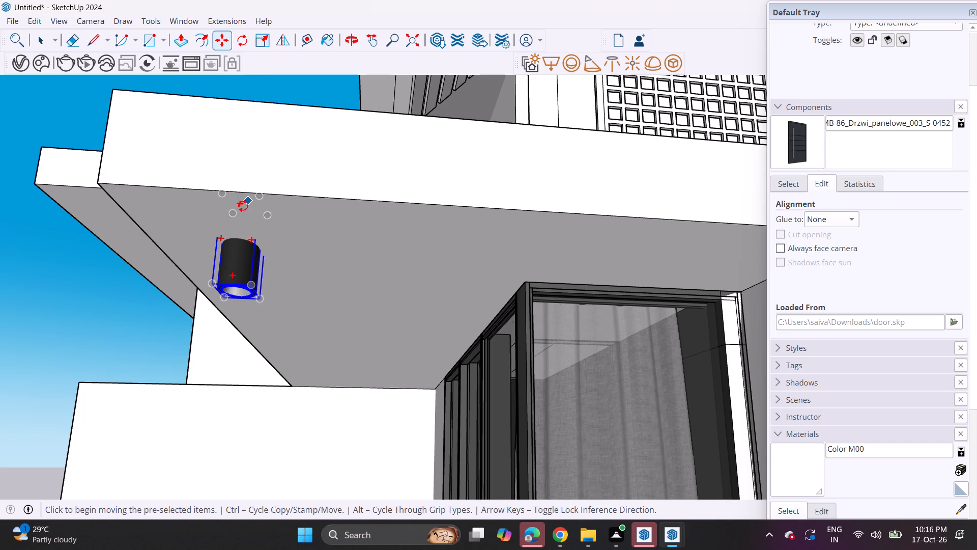
Copy the spotlight along the green axis deeper beneath the same small flat roof as a second light.
click(242, 190)
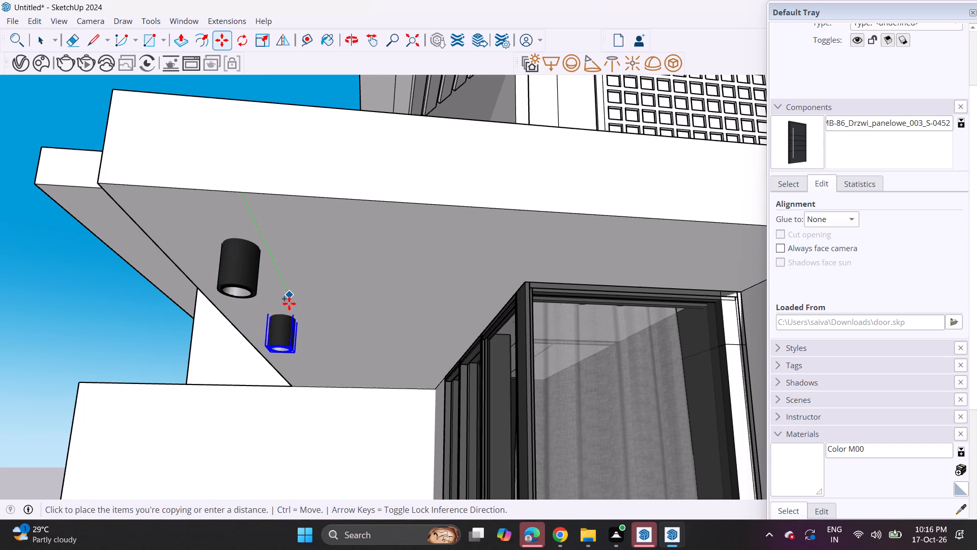
click(302, 332)
key(space)
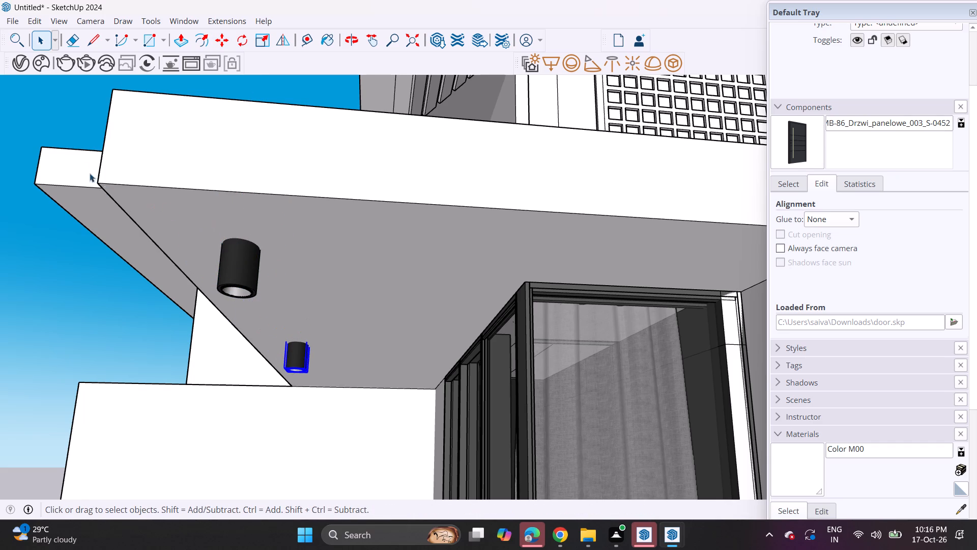
click(69, 122)
Examine the villa's whole front facade, roofs and spotlights from several angles.
scroll(276, 193, down, 4)
scroll(318, 240, down, 3)
middle_drag(403, 219, 370, 249)
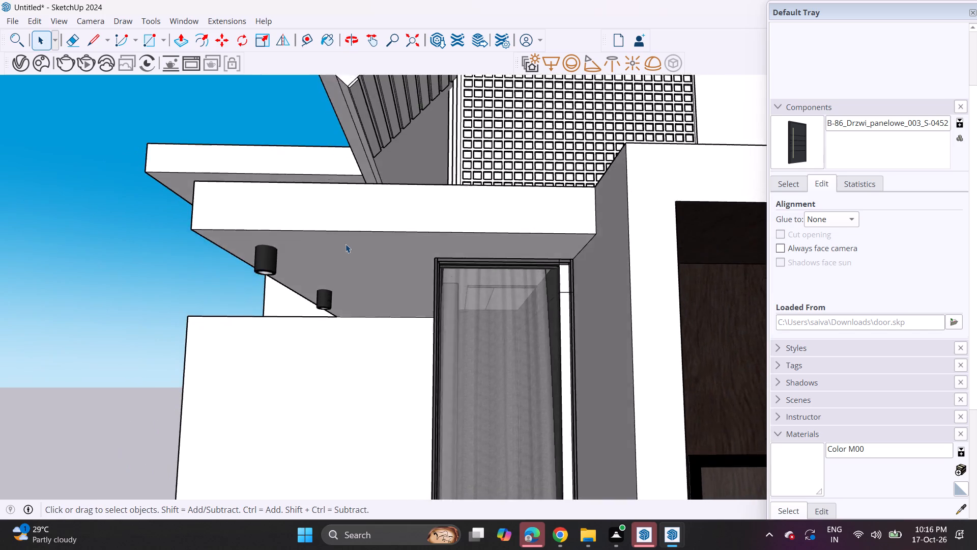
scroll(344, 242, down, 20)
scroll(344, 242, down, 3)
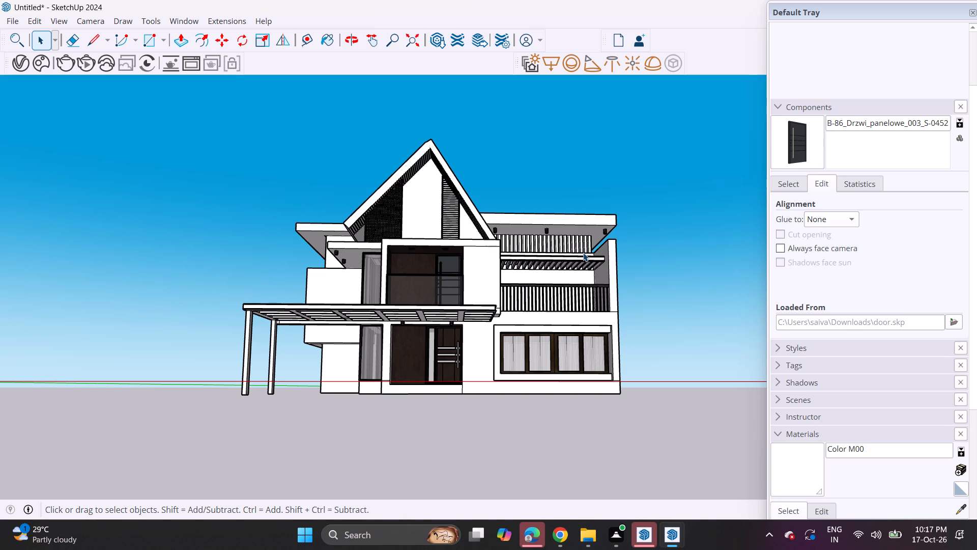
middle_drag(439, 237, 437, 312)
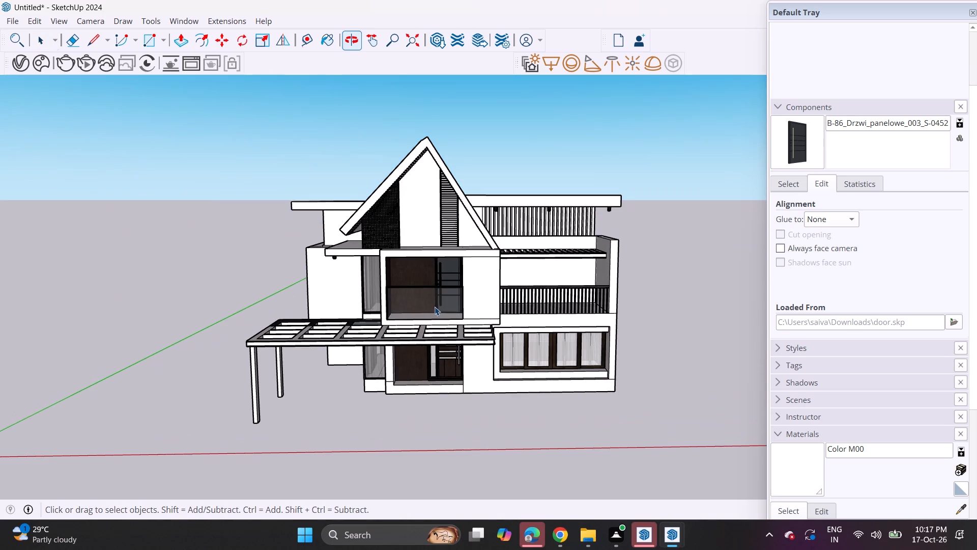
scroll(434, 306, up, 1)
middle_drag(431, 303, 439, 220)
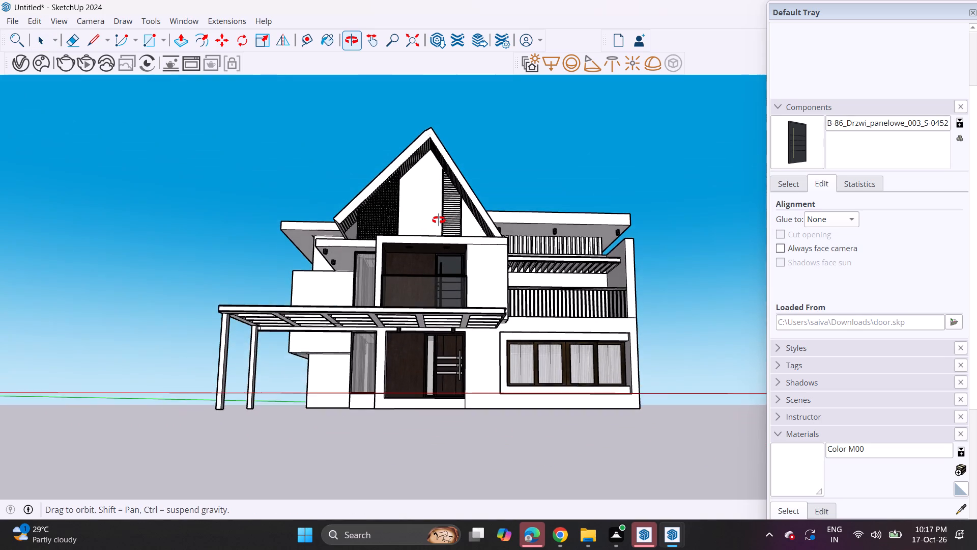
middle_drag(439, 220, 400, 219)
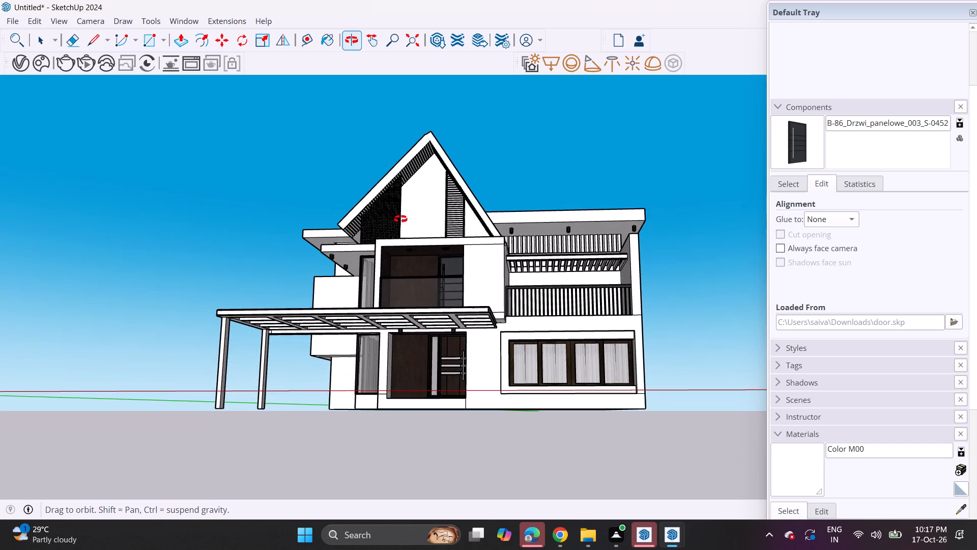
middle_drag(400, 219, 423, 226)
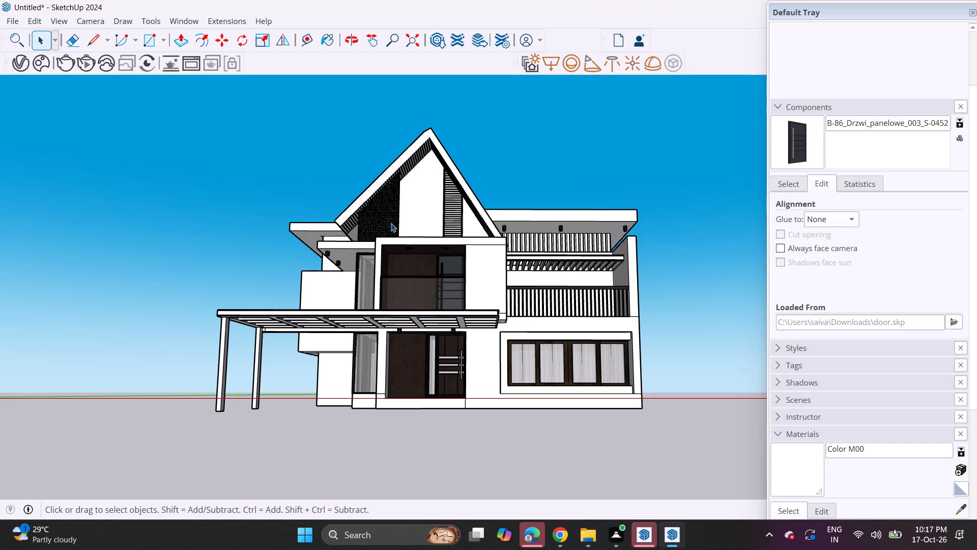
middle_drag(390, 208, 417, 217)
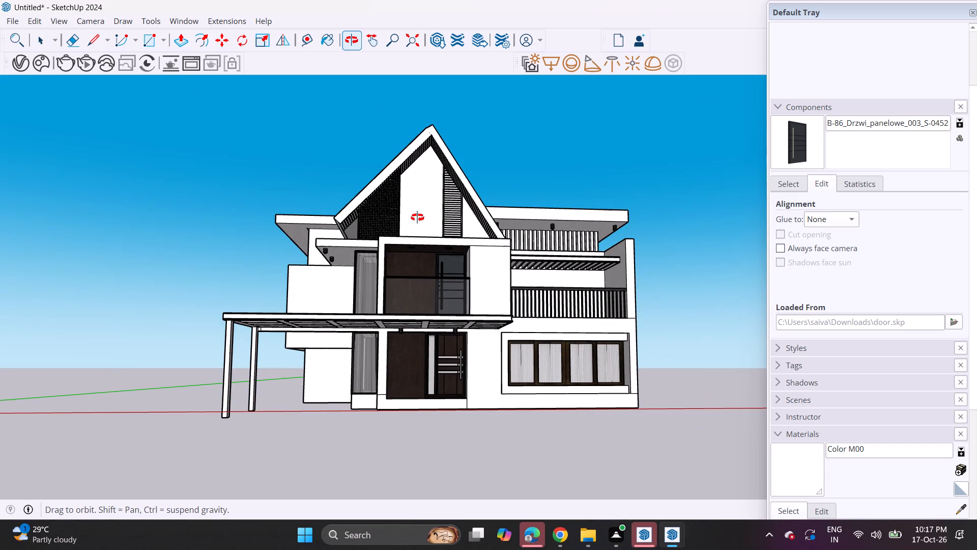
middle_drag(417, 217, 413, 174)
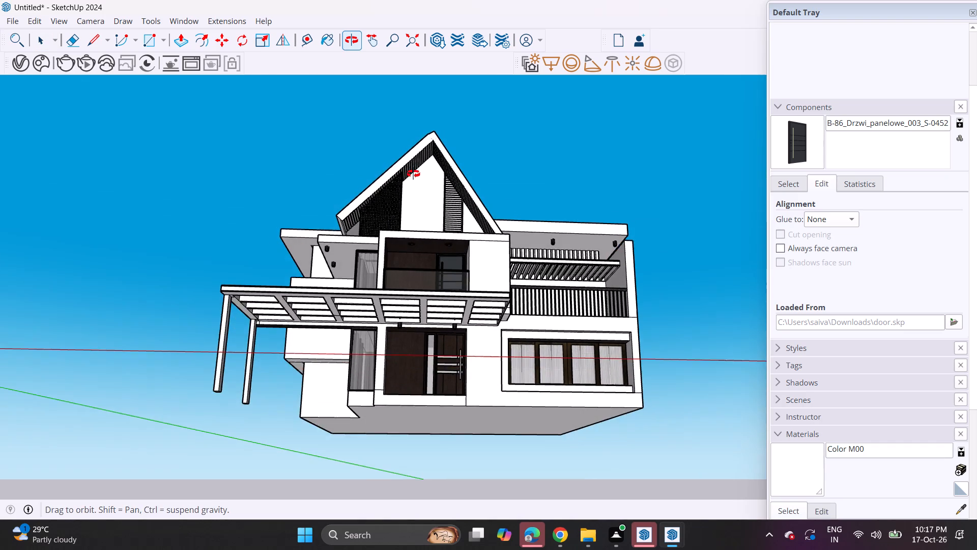
middle_drag(413, 174, 409, 236)
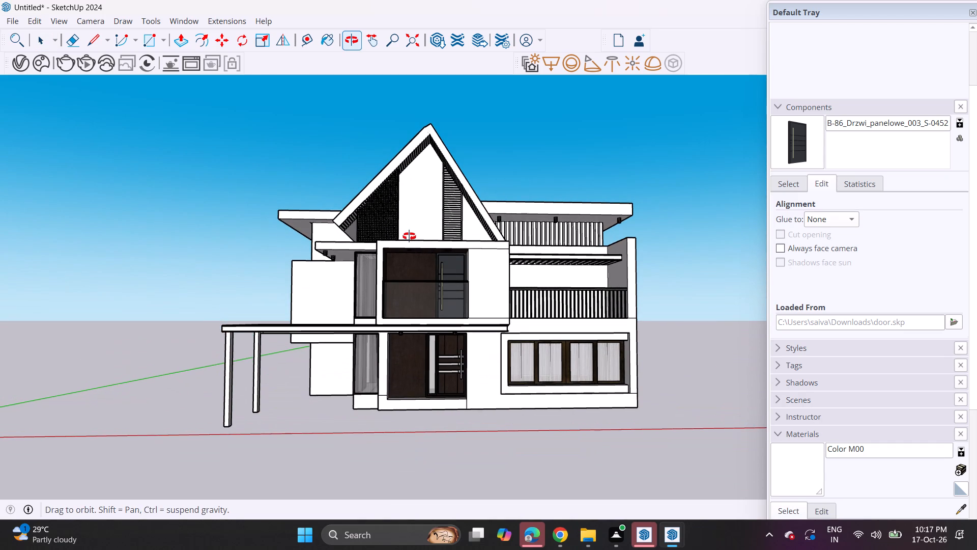
middle_drag(409, 236, 416, 223)
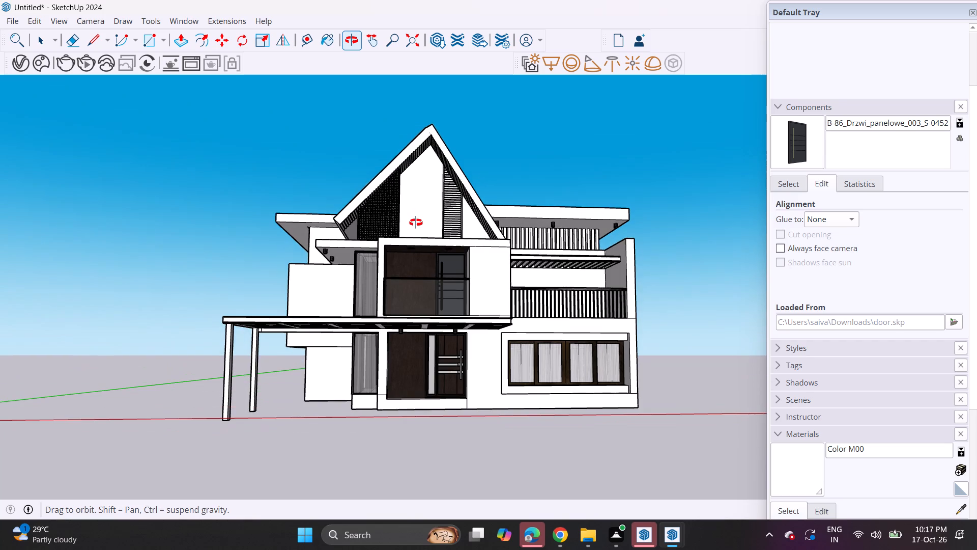
Push down the outer end segment of the narrow front strip on the upper flat roof beside the gable.
middle_drag(416, 223, 484, 382)
scroll(320, 163, up, 8)
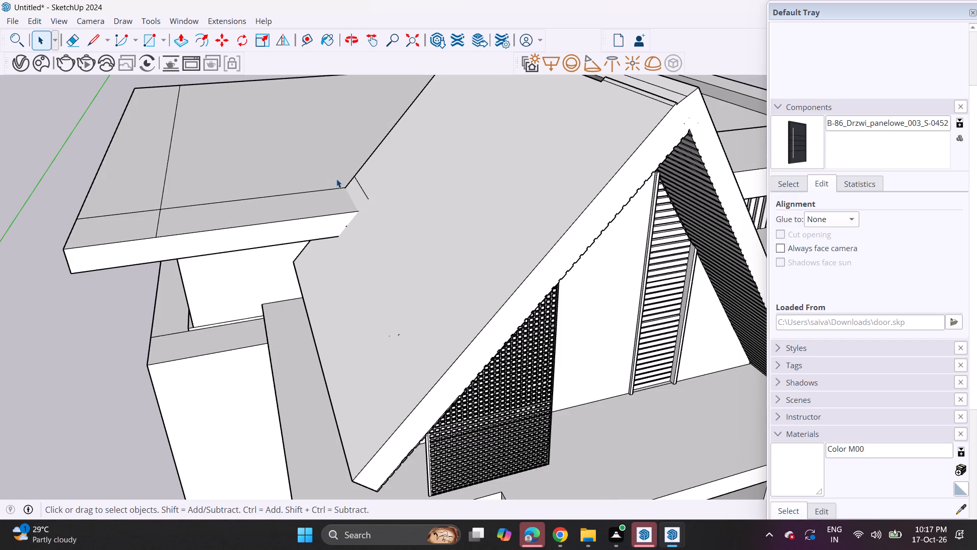
click(186, 40)
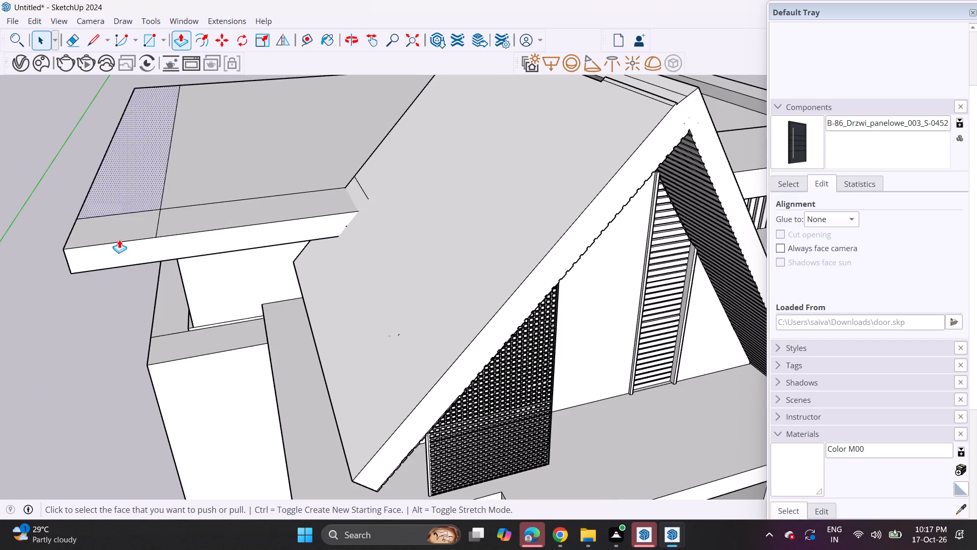
click(121, 232)
click(124, 254)
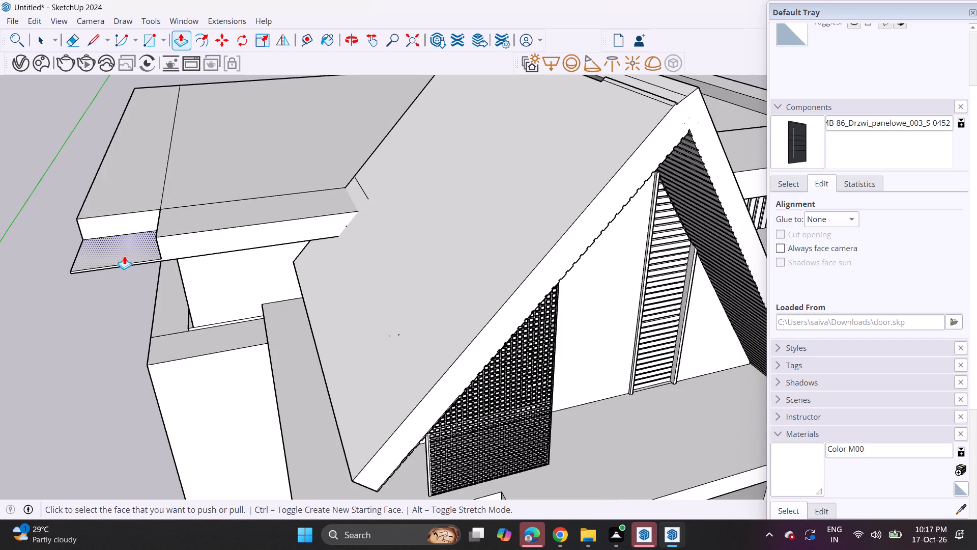
Pull the underside of the upper flat roof beside the gable downward to thicken its slab.
middle_drag(144, 272, 156, 119)
scroll(115, 353, up, 2)
middle_drag(119, 307, 126, 280)
scroll(121, 301, up, 1)
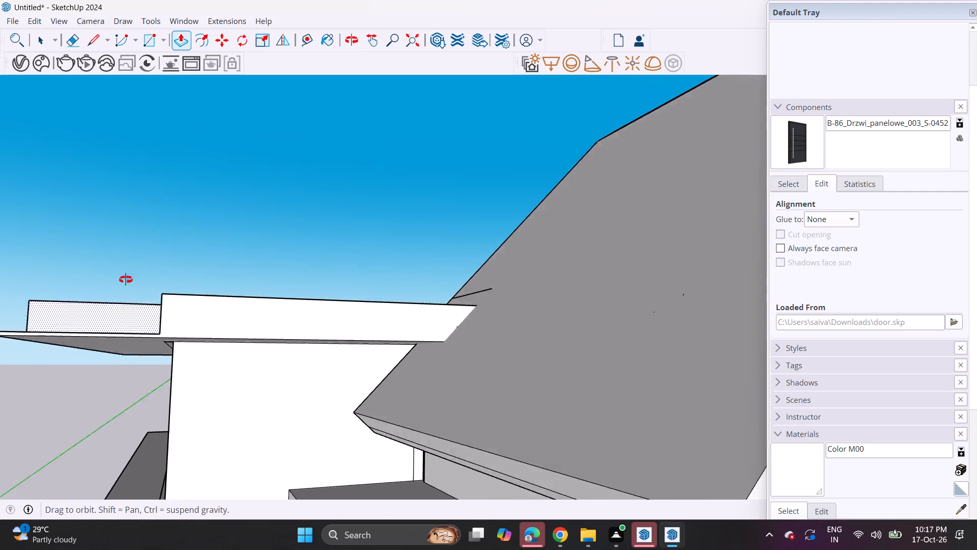
middle_drag(126, 280, 131, 261)
click(103, 386)
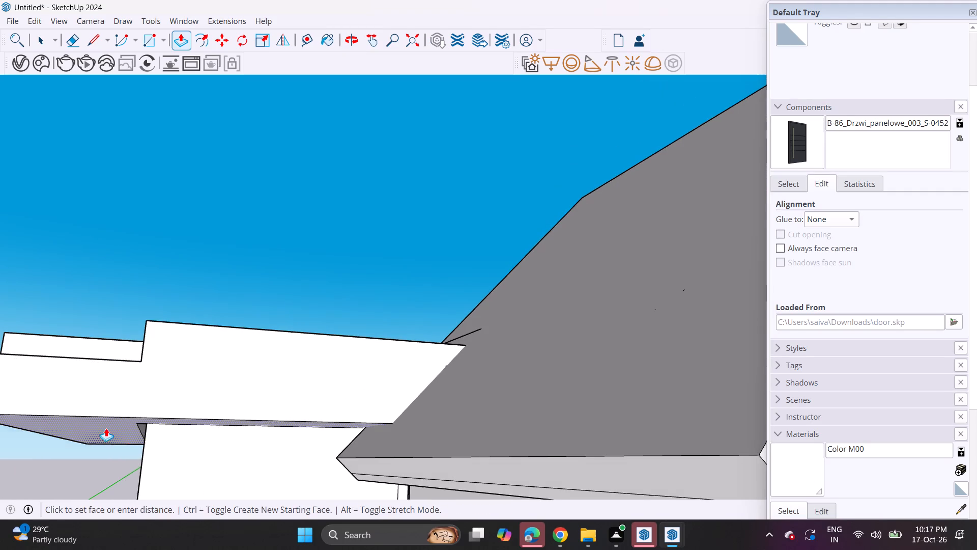
scroll(101, 476, down, 4)
shift+middle_drag(108, 439, 150, 284)
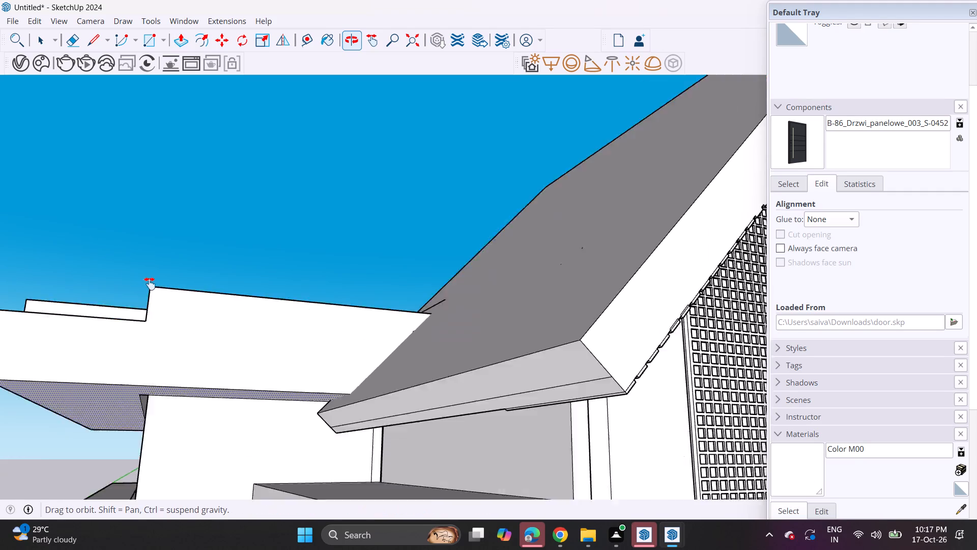
shift+middle_drag(150, 284, 161, 260)
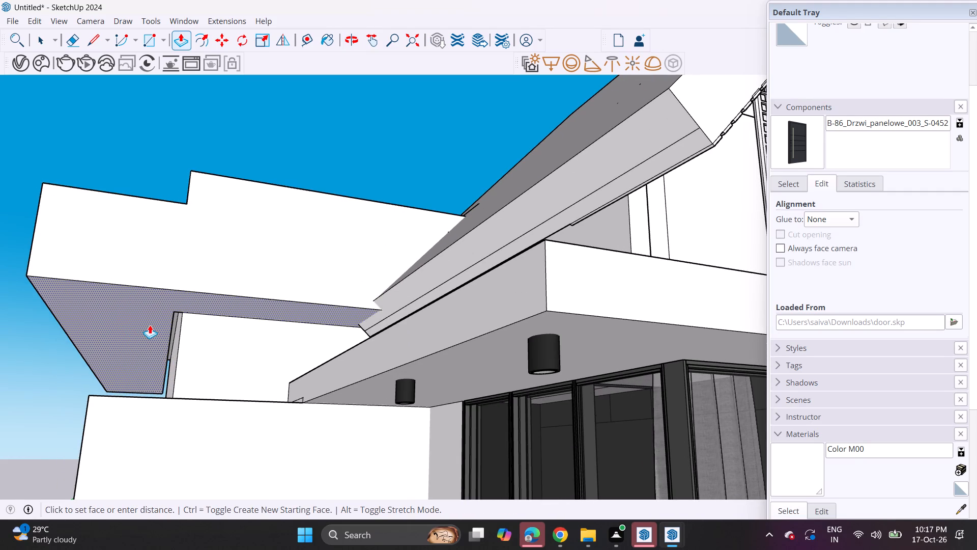
click(150, 326)
Push the remaining front strip on top of the upper flat roof down by 10 1/16".
middle_drag(179, 176, 183, 353)
shift+middle_drag(194, 166, 239, 375)
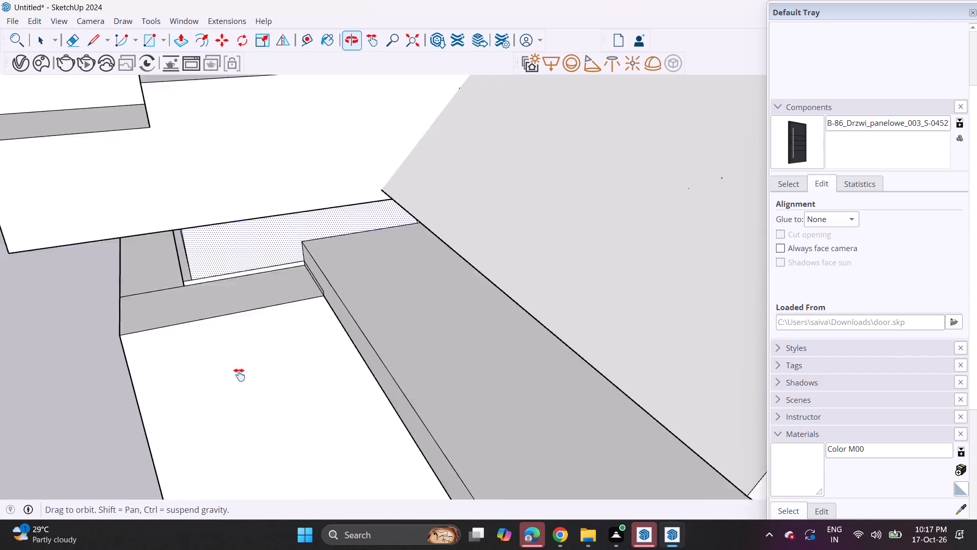
shift+middle_drag(239, 375, 270, 525)
click(242, 416)
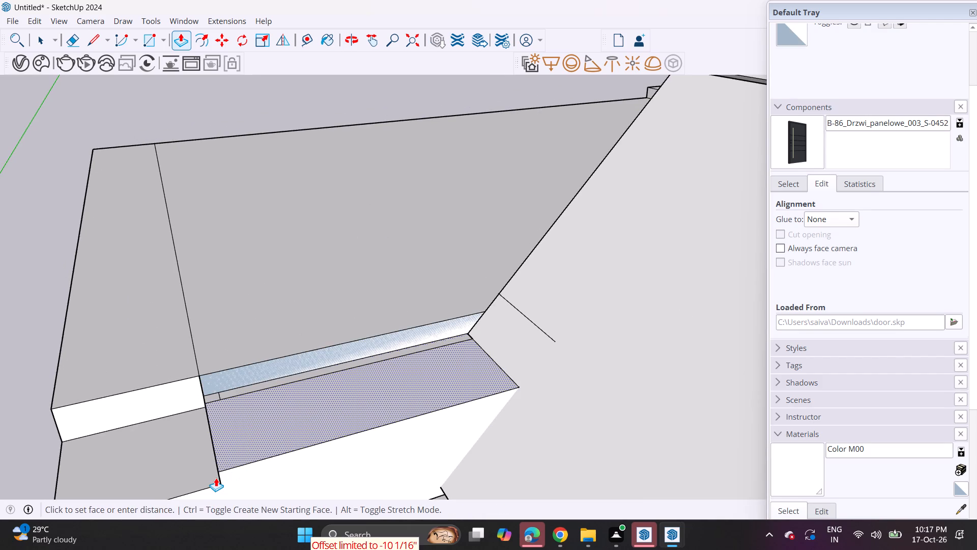
click(215, 478)
Push down the narrow outer side strip on top of the upper flat roof beside the gable.
double_click(192, 337)
double_click(245, 332)
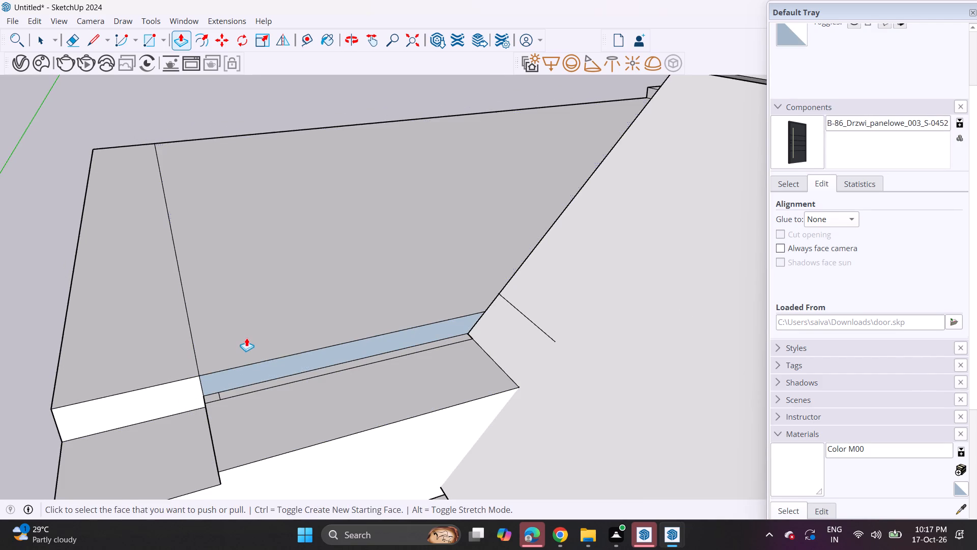
click(246, 343)
click(252, 383)
double_click(177, 357)
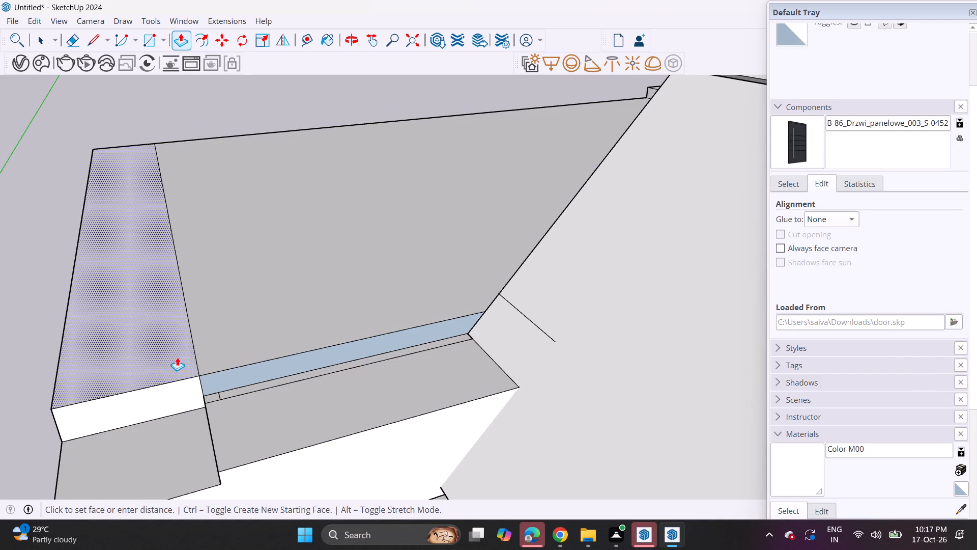
Push/pull the upper flat roof's main top face from a new starting face toward the lowered front strip.
middle_drag(212, 373, 178, 265)
middle_drag(250, 267, 262, 331)
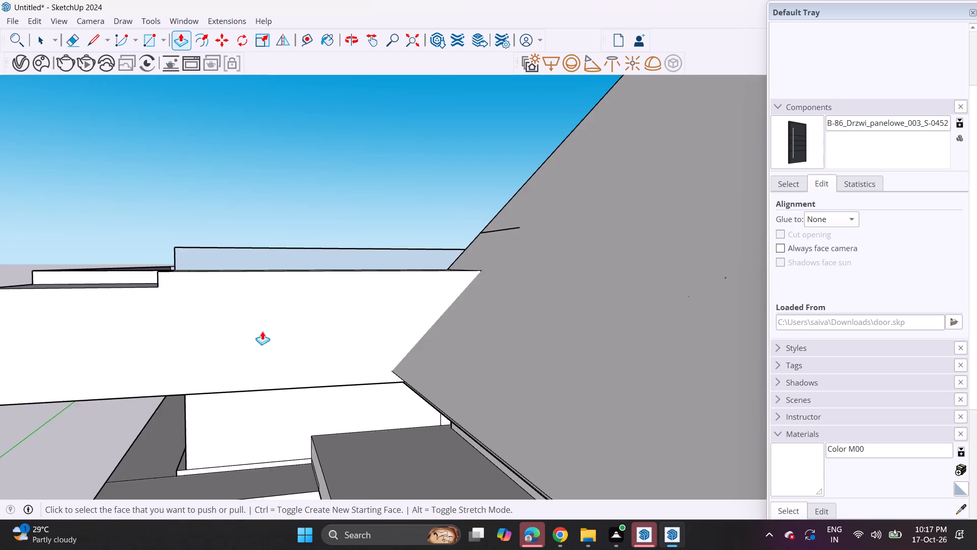
middle_drag(262, 331, 264, 338)
click(254, 196)
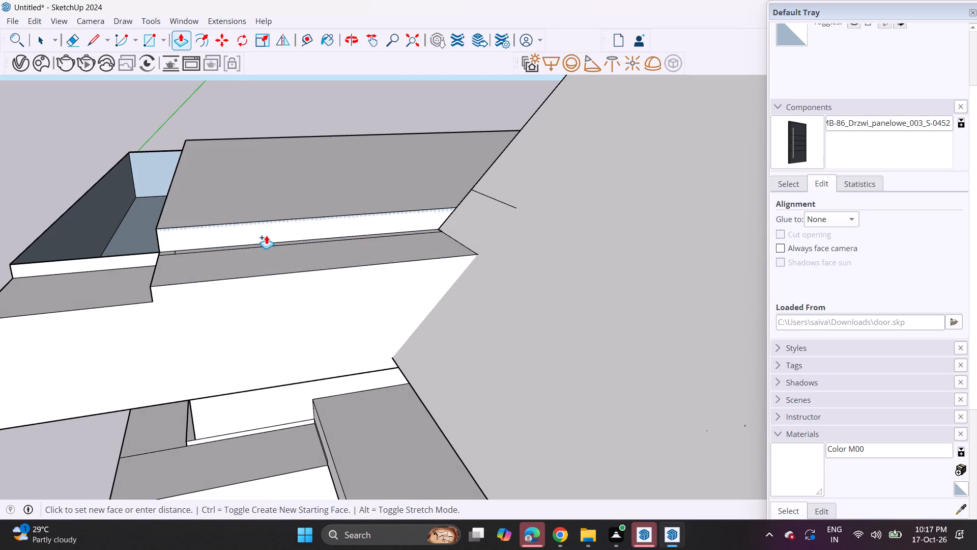
click(266, 235)
click(264, 204)
click(267, 225)
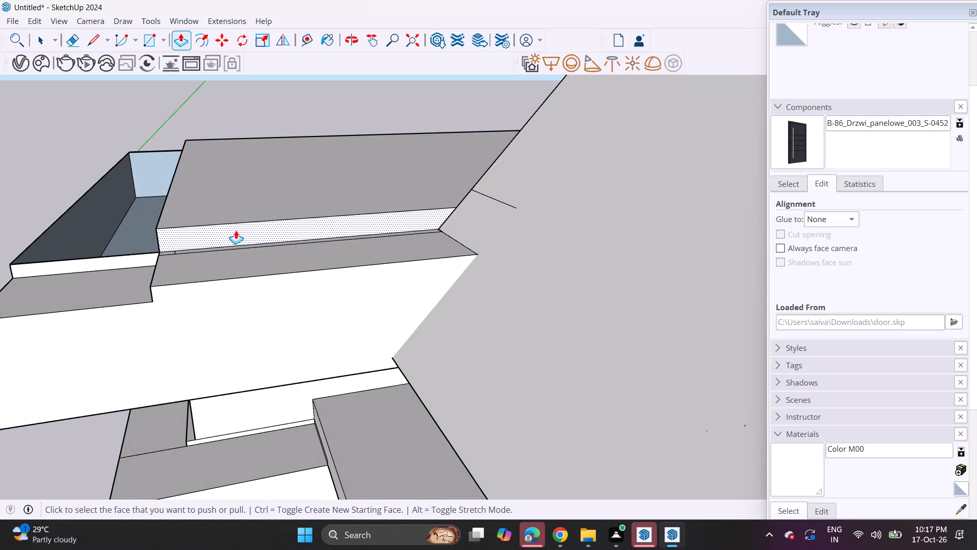
Raise the lower outer end segment of the upper flat roof's front strip level with the adjoining strip beside the gable.
middle_drag(232, 230, 450, 230)
scroll(366, 222, down, 5)
middle_drag(474, 271, 180, 182)
scroll(159, 177, down, 4)
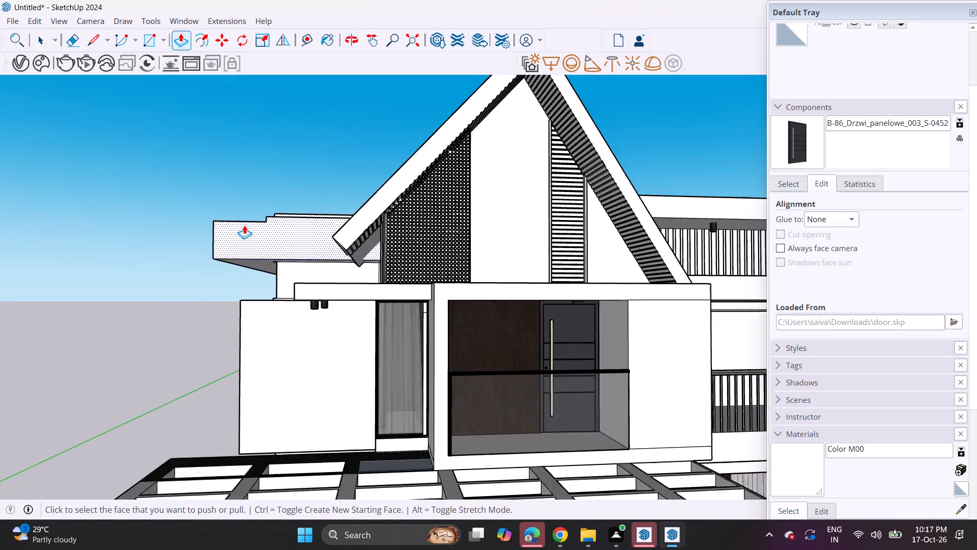
scroll(244, 225, down, 8)
middle_drag(277, 228, 323, 245)
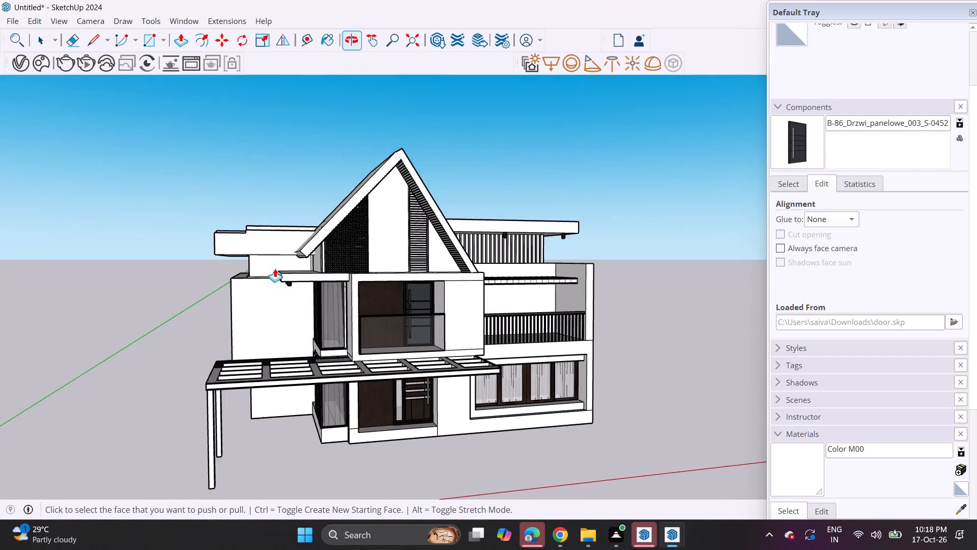
scroll(274, 268, up, 4)
middle_drag(265, 245, 265, 226)
middle_drag(253, 217, 291, 307)
scroll(148, 186, up, 8)
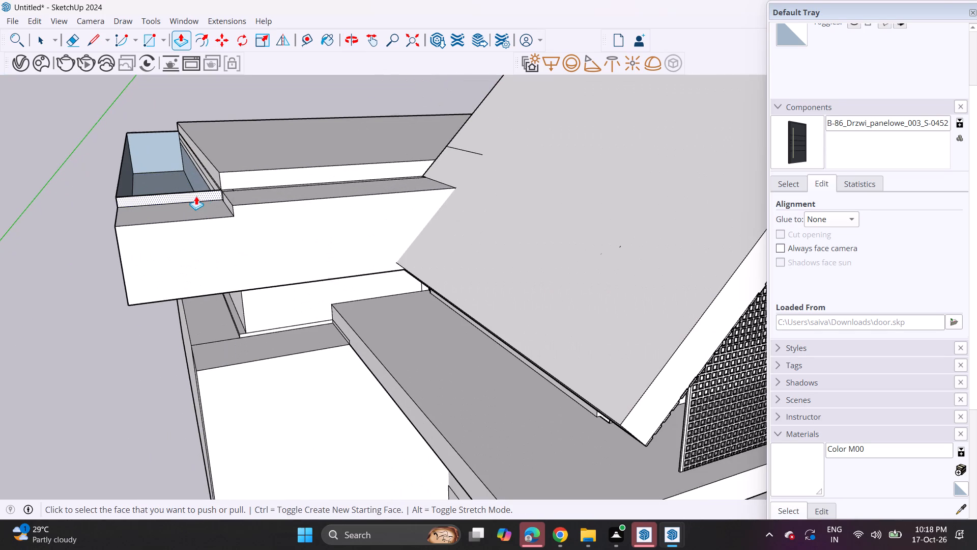
click(197, 203)
click(234, 191)
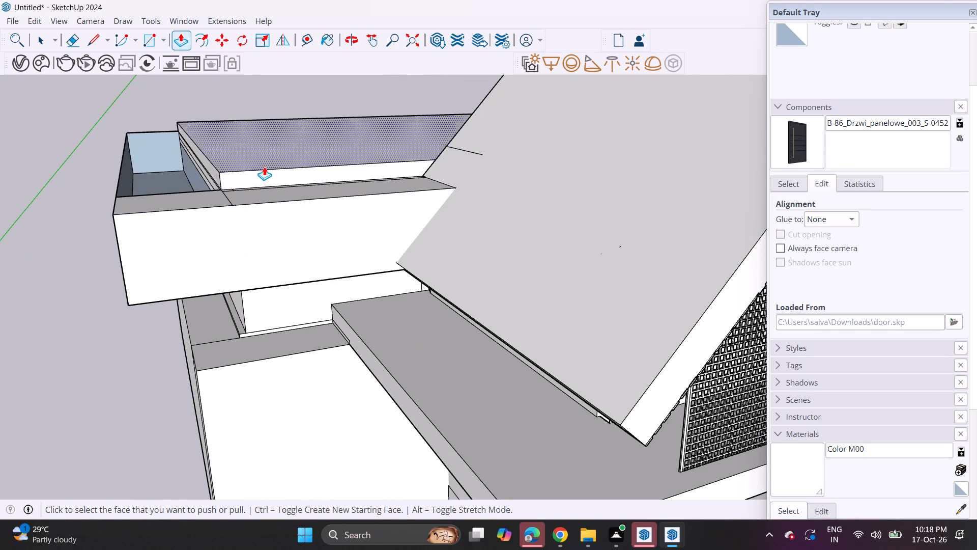
Push down the upper flat roof's main top face and push back the raised rear and inner edges around it.
click(264, 167)
click(264, 177)
click(260, 178)
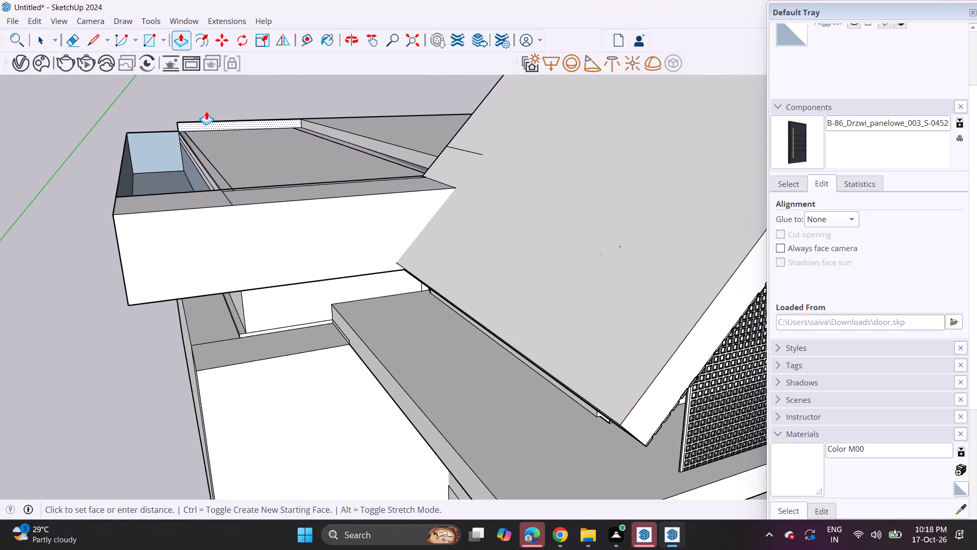
click(199, 100)
click(328, 128)
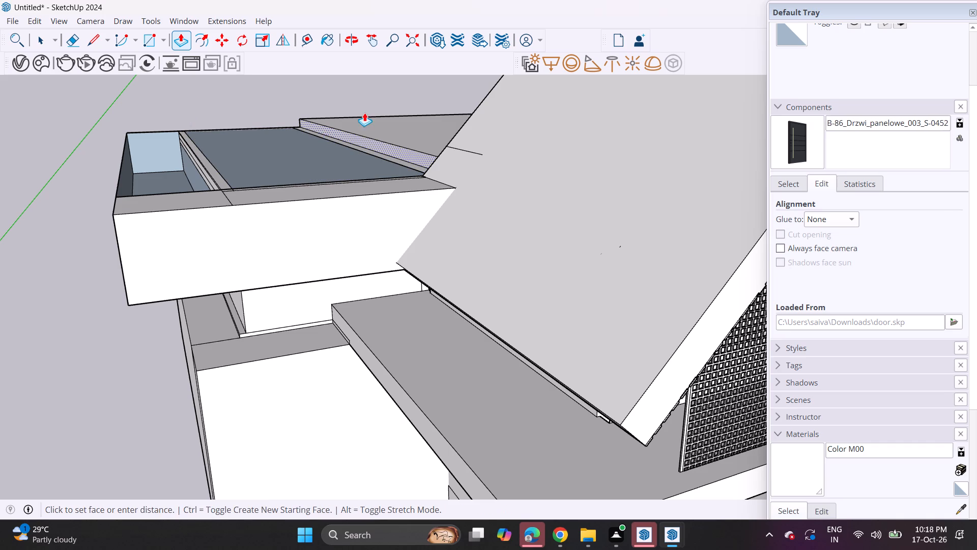
click(395, 106)
Push the underside of the upper flat roof beside the gable upward to make its fascia thinner.
middle_drag(356, 190, 279, 141)
scroll(264, 133, down, 5)
middle_drag(318, 262, 311, 218)
scroll(305, 250, up, 2)
middle_drag(277, 306, 278, 257)
click(269, 318)
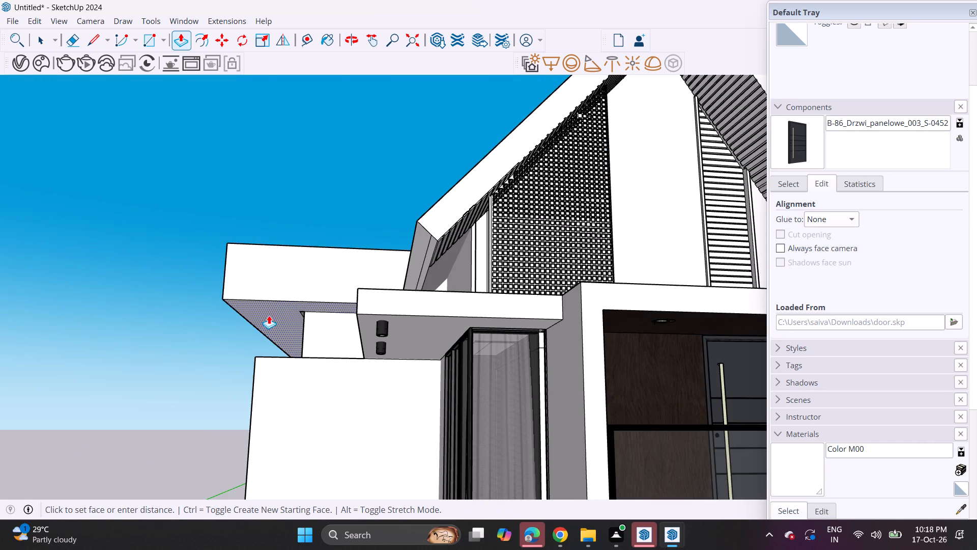
click(269, 309)
scroll(269, 309, down, 9)
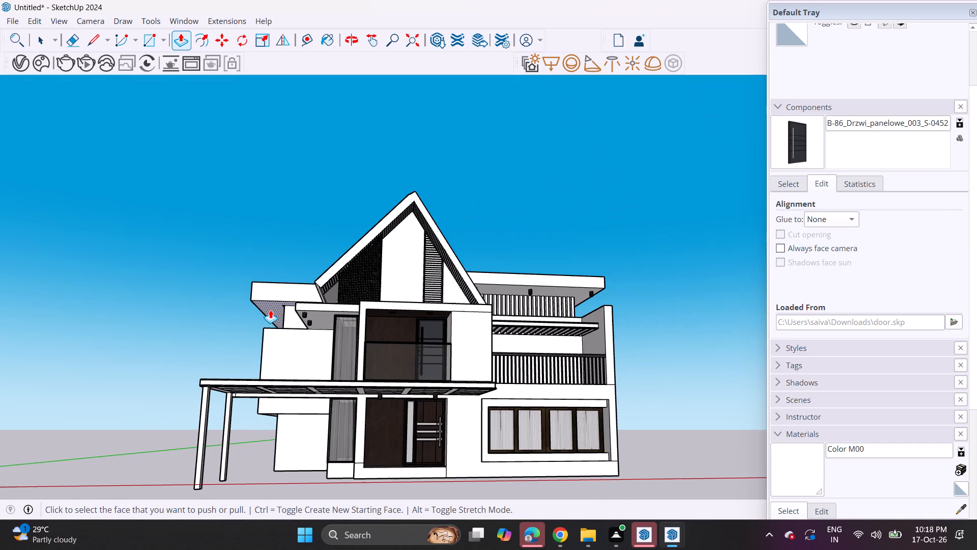
click(273, 306)
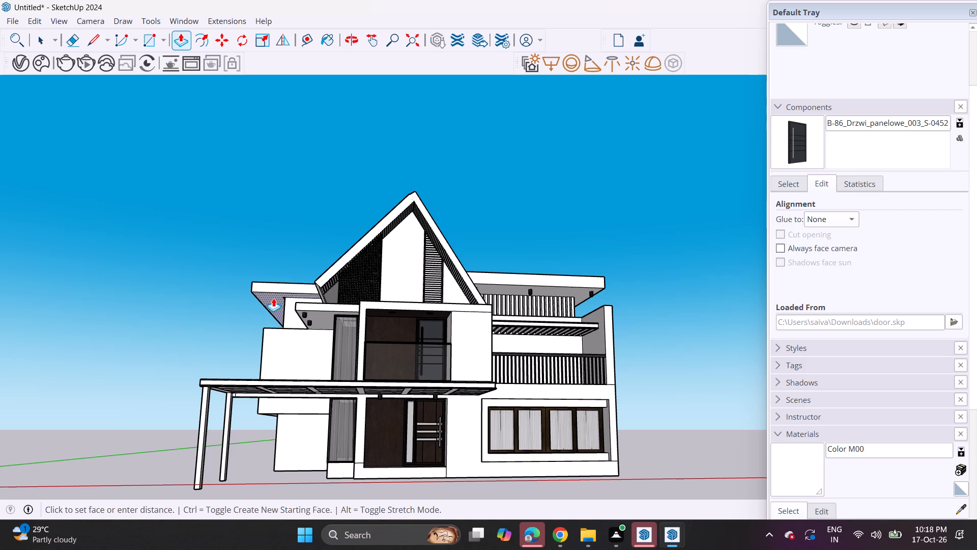
click(273, 300)
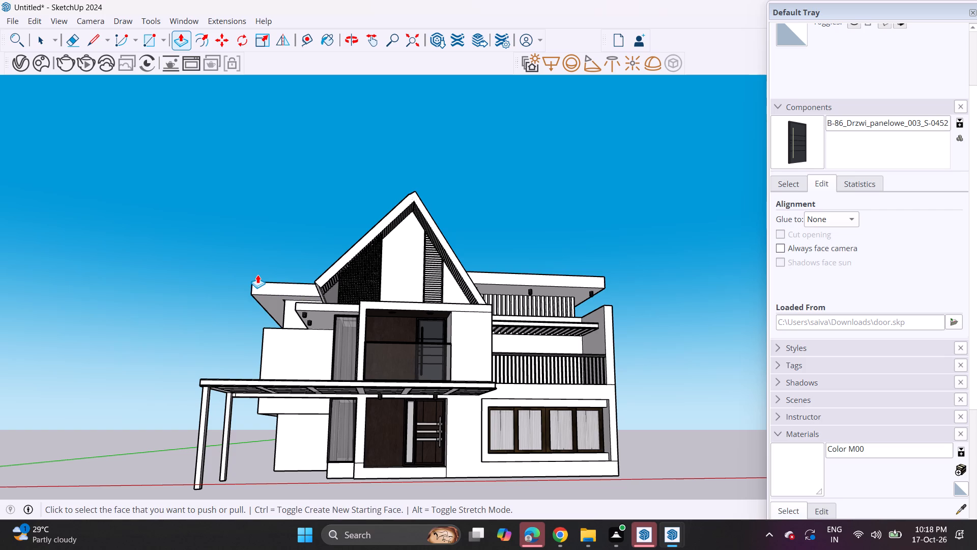
Erase the leftover edge crossing the front strip on top of the upper flat roof.
middle_drag(261, 235, 289, 338)
scroll(275, 268, up, 3)
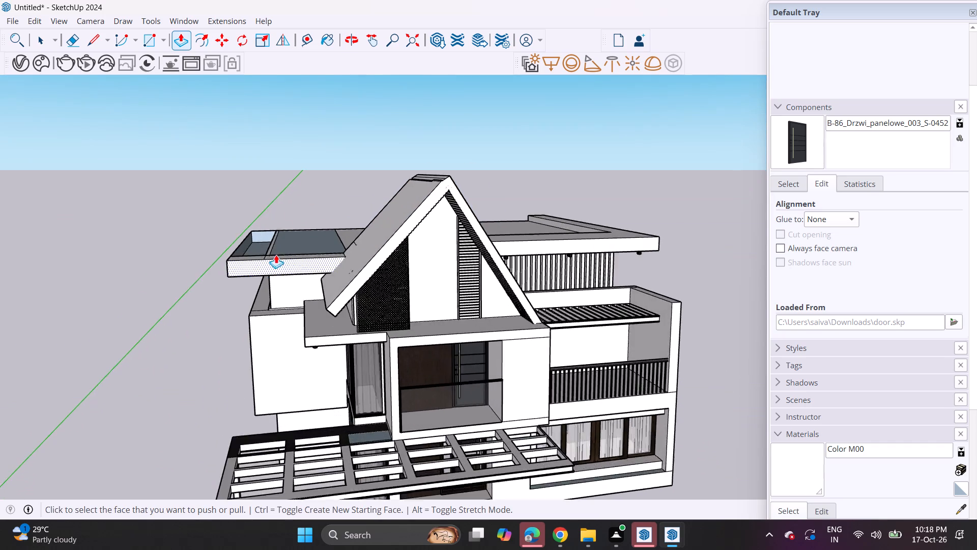
scroll(278, 242, up, 9)
click(73, 45)
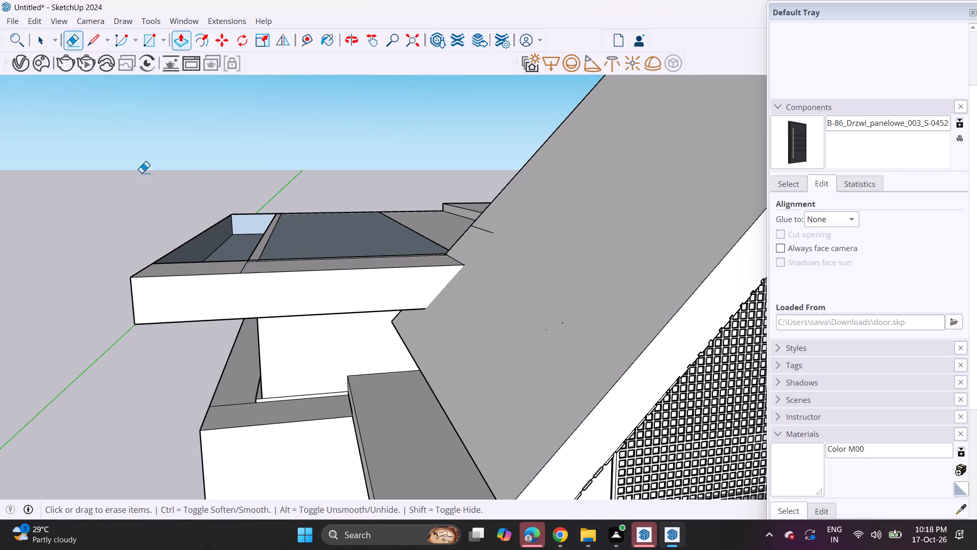
middle_drag(191, 264, 230, 340)
drag(194, 215, 150, 221)
Raise a thin cap from the upper flat roof's front strip using a new starting face.
click(176, 33)
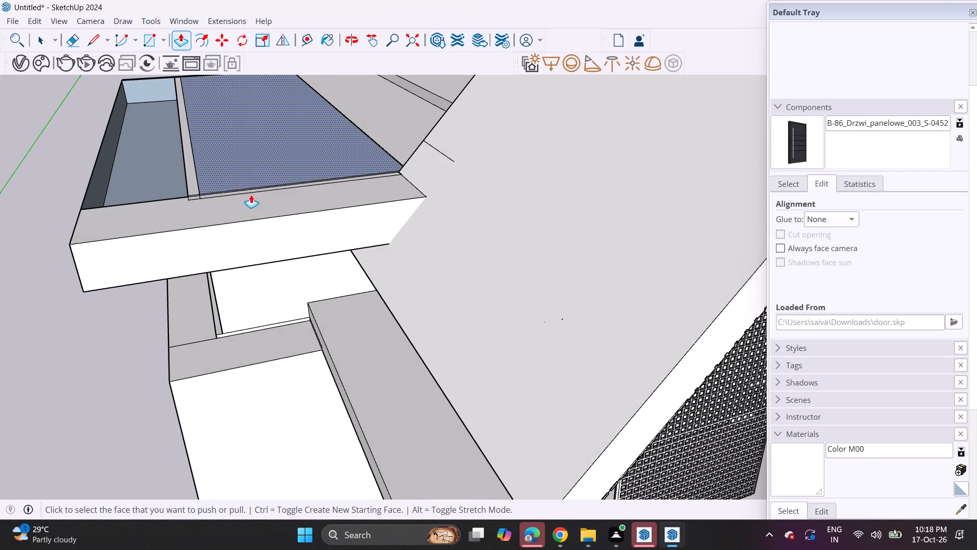
click(248, 205)
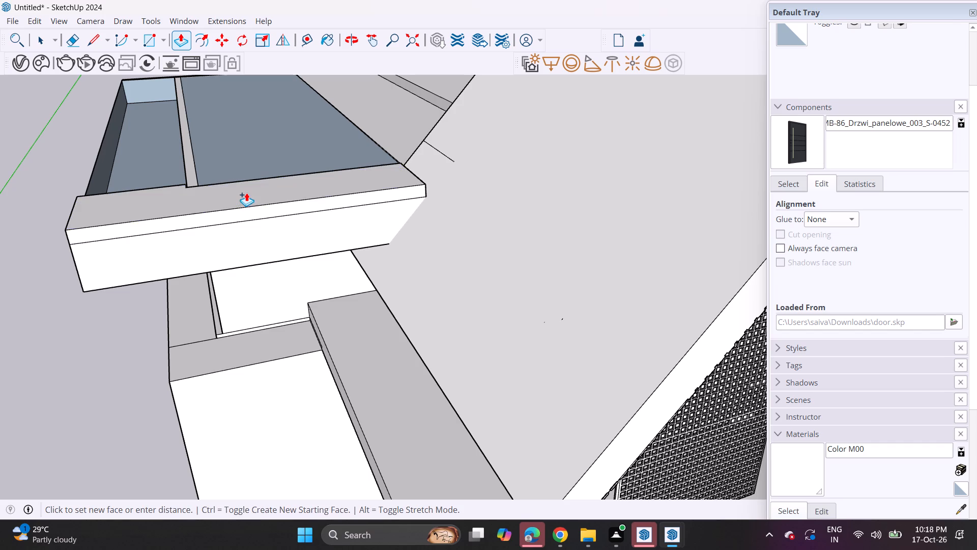
click(248, 201)
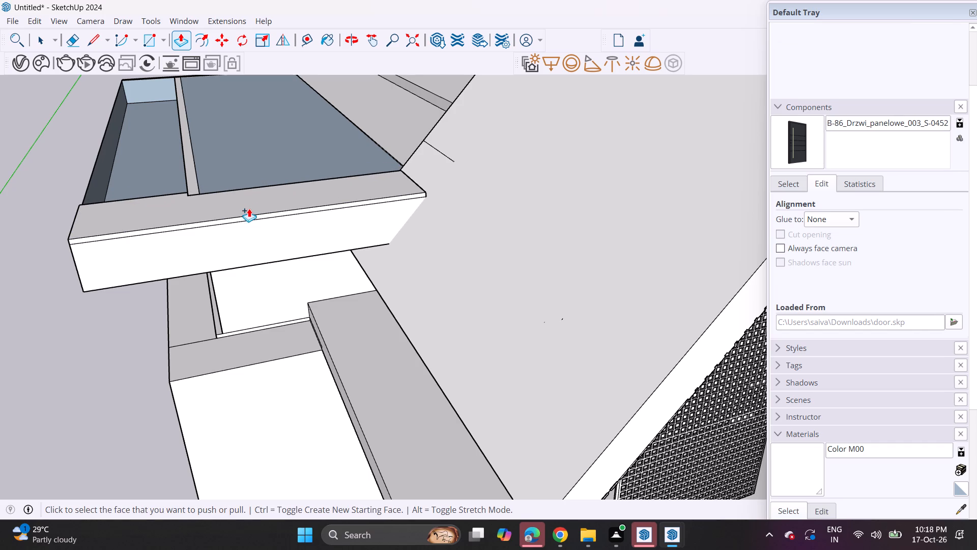
Extend the thin cap's front, outer side and corner faces outward to form a continuous overhanging lip.
double_click(251, 216)
middle_drag(127, 219, 198, 216)
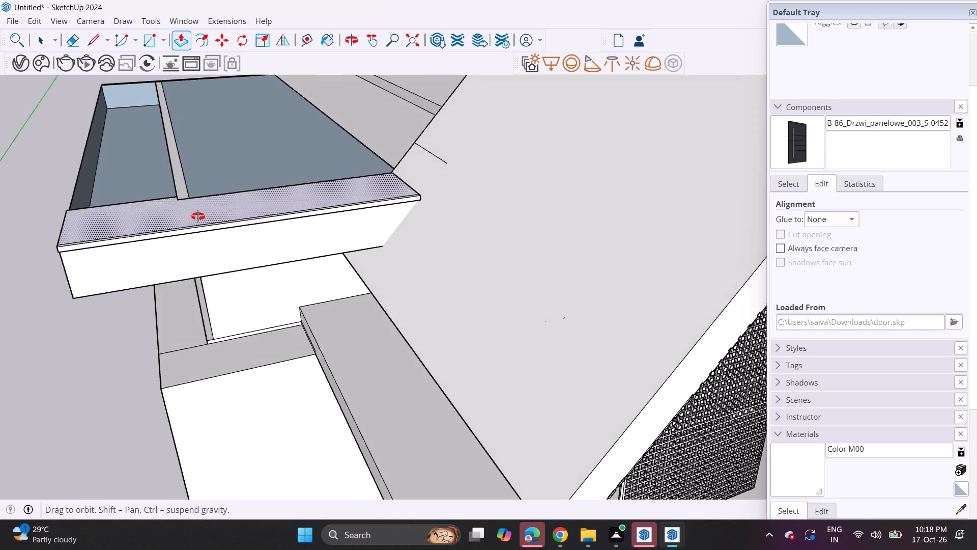
middle_drag(198, 216, 247, 208)
middle_drag(171, 234, 331, 205)
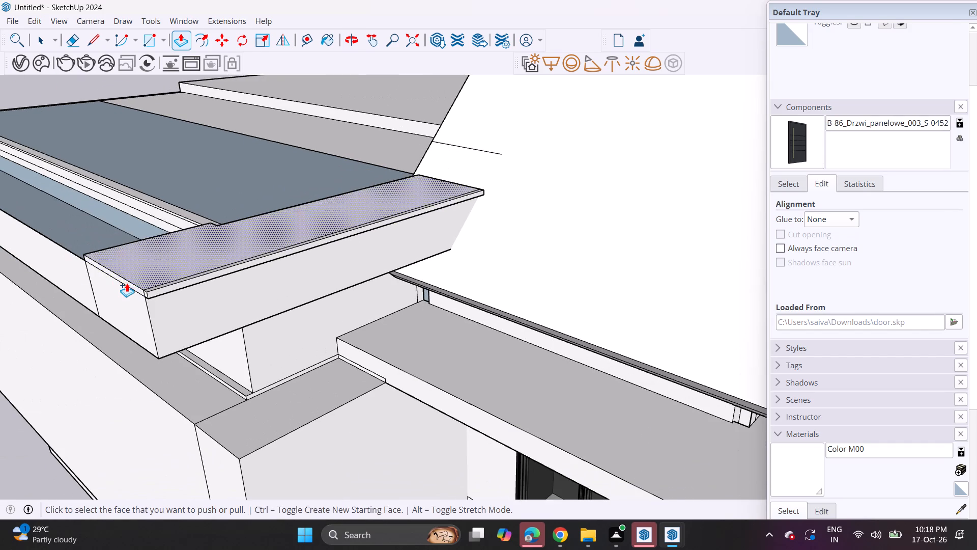
double_click(127, 283)
scroll(140, 295, up, 9)
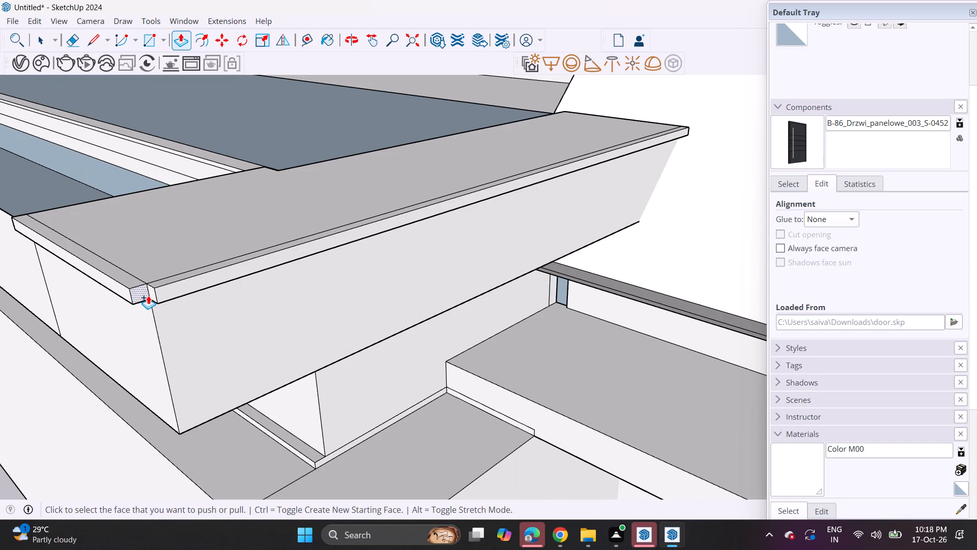
double_click(152, 295)
middle_drag(208, 281, 174, 273)
scroll(162, 266, up, 3)
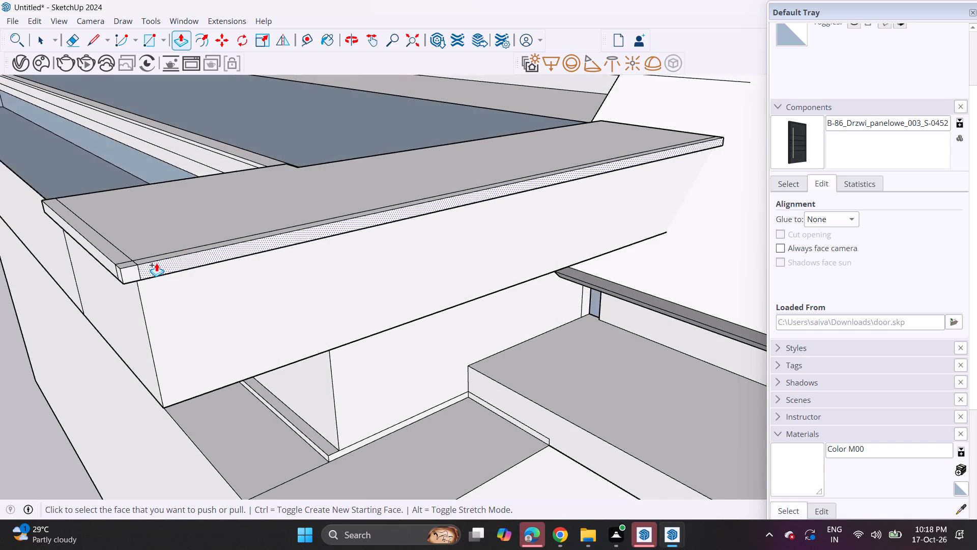
scroll(156, 263, up, 2)
Erase the two vertical seam lines at the outer corner of the overhanging roof lip.
click(71, 48)
scroll(124, 268, up, 4)
click(127, 273)
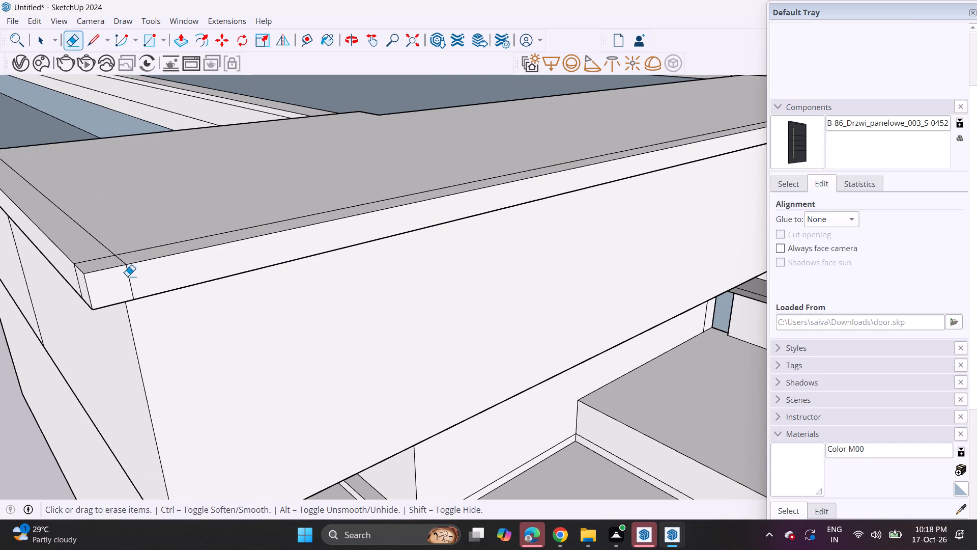
click(79, 278)
scroll(109, 270, down, 8)
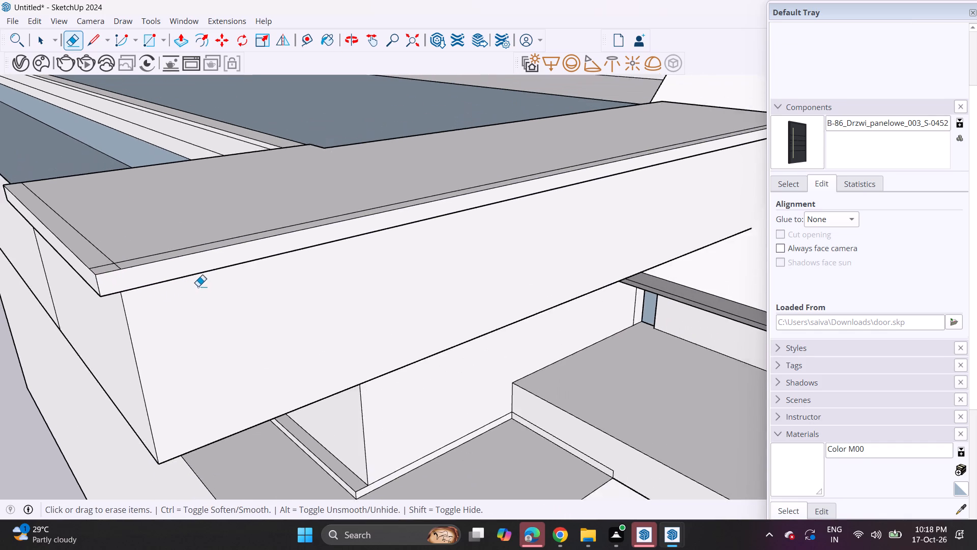
Raise a thin cap from the L-shaped rim of the flat roof above the vertical-slat screen, using a new starting face.
scroll(198, 286, down, 20)
scroll(198, 286, down, 7)
middle_drag(337, 292, 326, 288)
scroll(337, 292, up, 1)
middle_drag(326, 288, 165, 209)
middle_drag(395, 306, 254, 332)
middle_drag(531, 266, 450, 340)
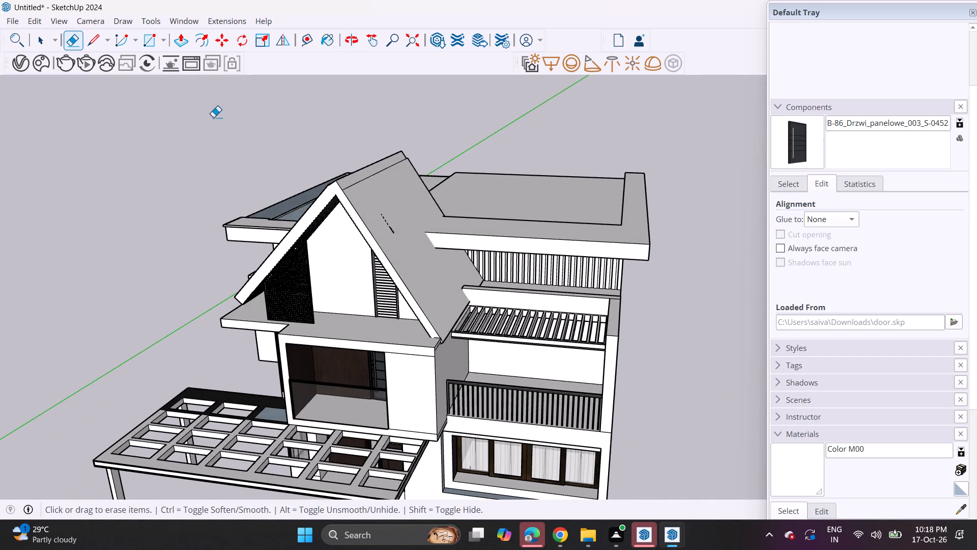
click(182, 38)
click(509, 233)
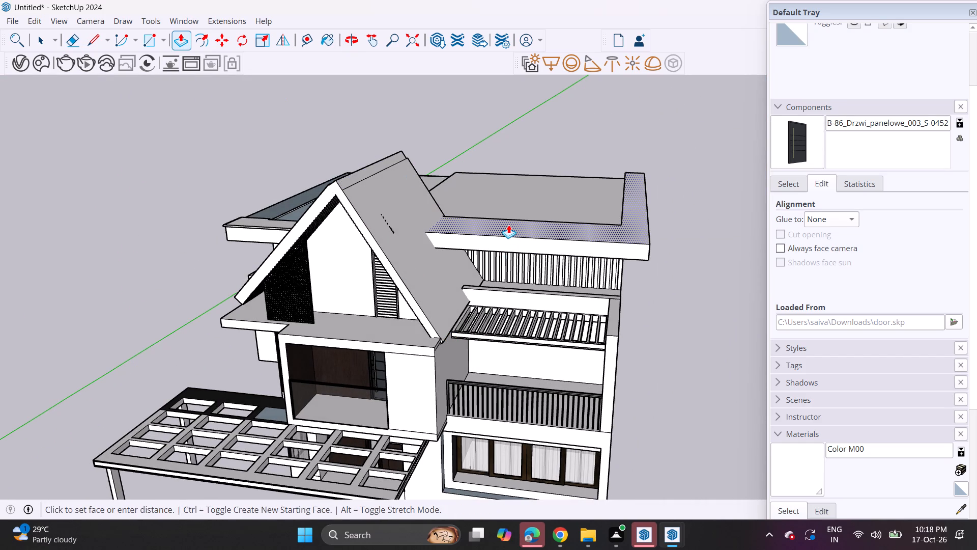
scroll(513, 230, up, 5)
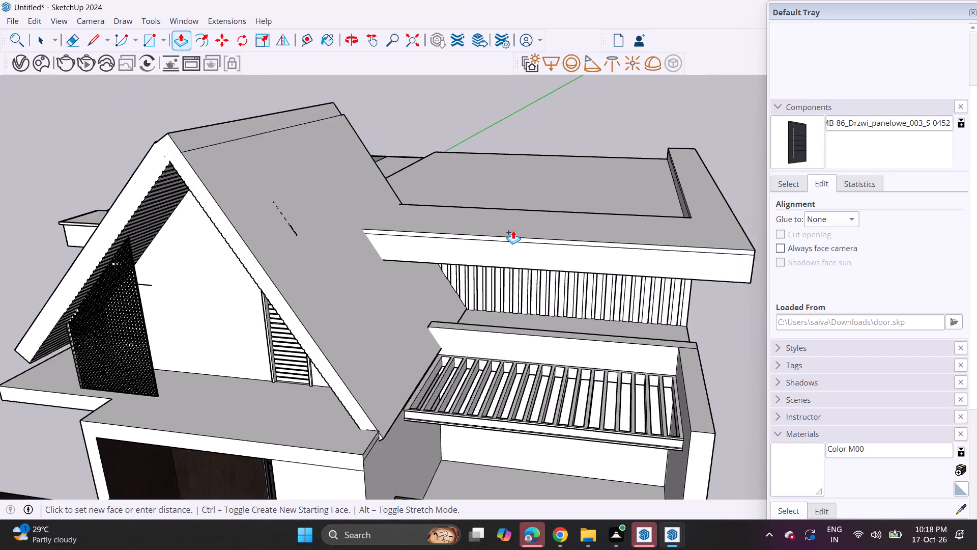
scroll(513, 230, up, 4)
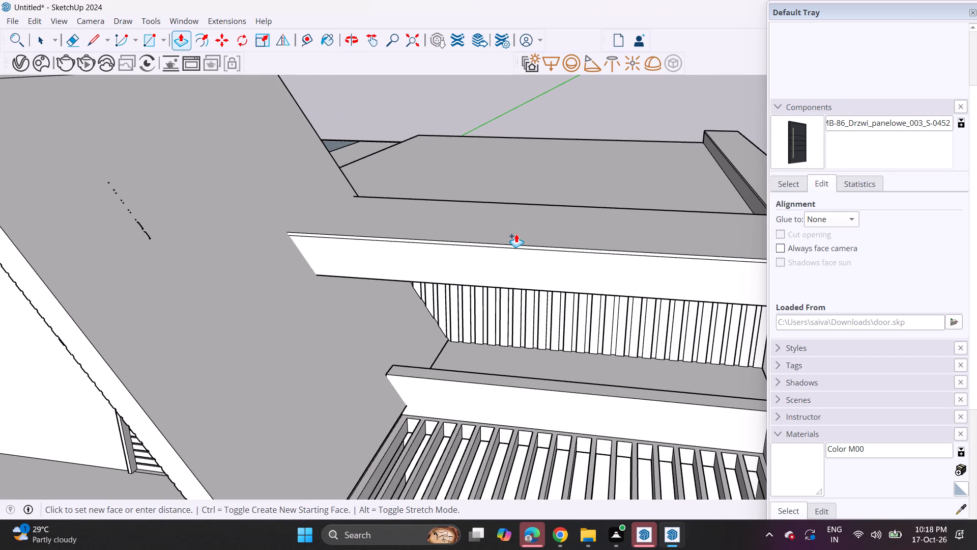
click(518, 231)
Extend the front and side faces of the slat-side roof's cap outward and fill the corner to form an overhanging lip.
scroll(522, 243, down, 5)
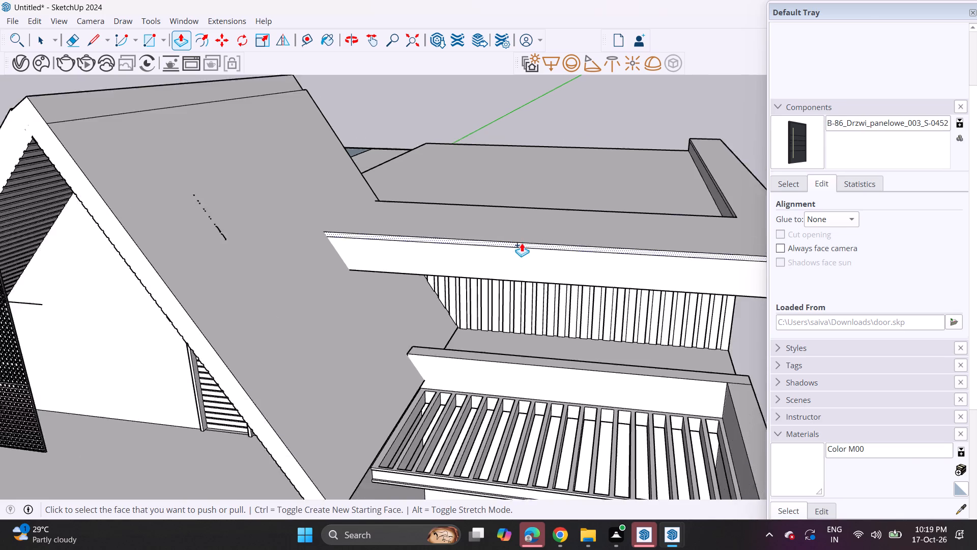
middle_drag(596, 259, 459, 267)
scroll(611, 240, up, 4)
double_click(589, 277)
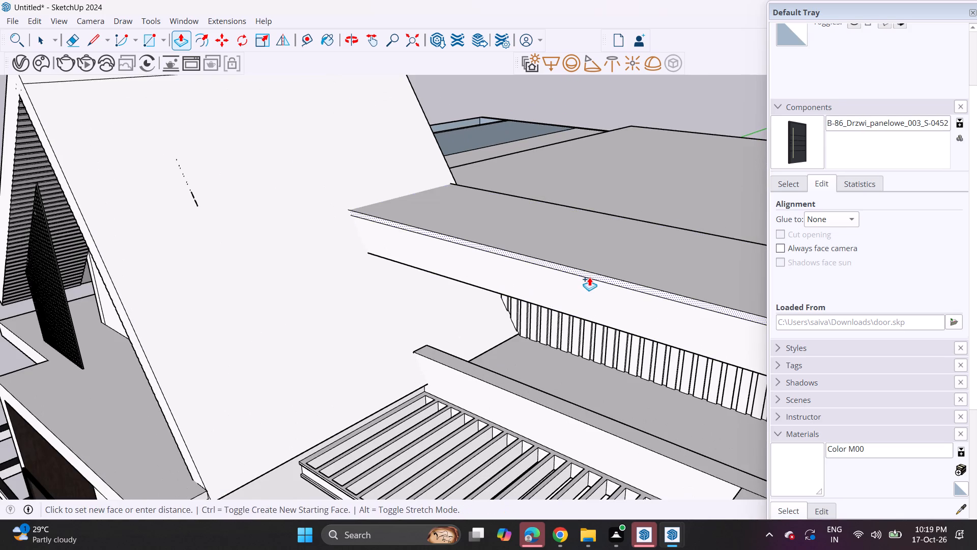
shift+middle_drag(621, 273, 402, 254)
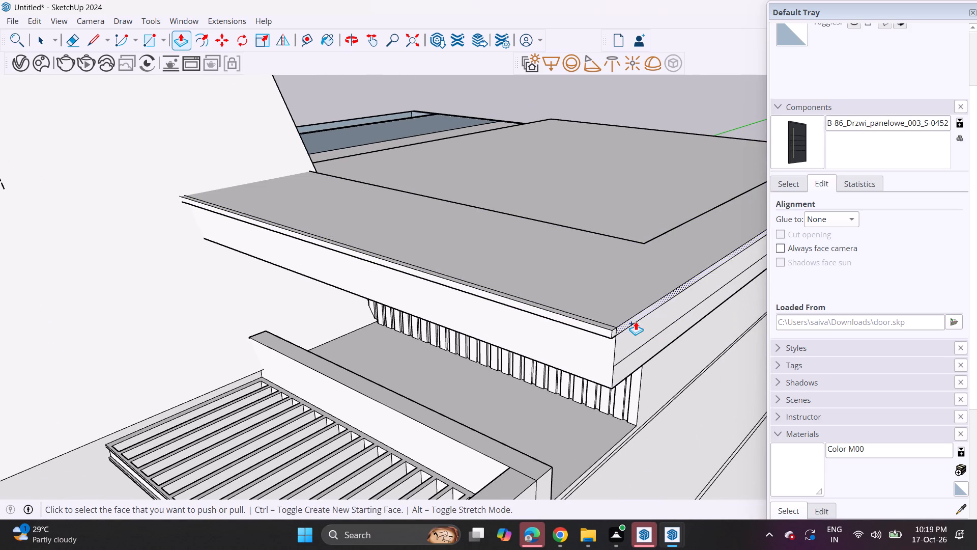
double_click(636, 321)
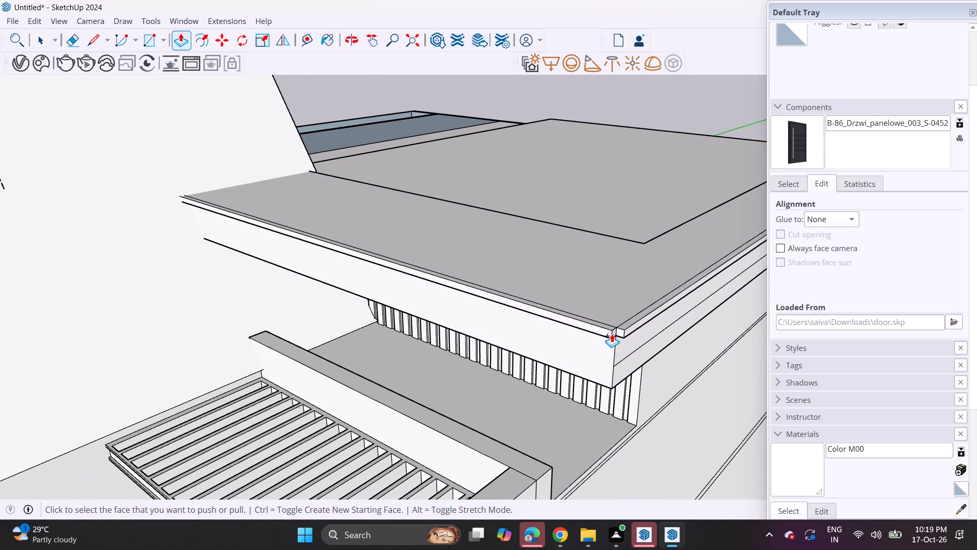
double_click(611, 334)
key(ctrl+z)
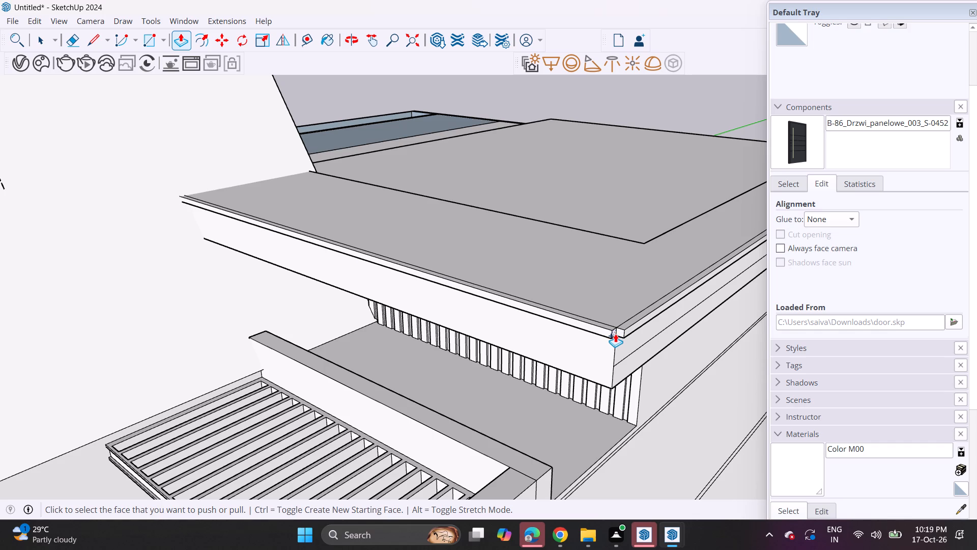
double_click(615, 334)
middle_drag(610, 342, 644, 295)
scroll(650, 277, up, 4)
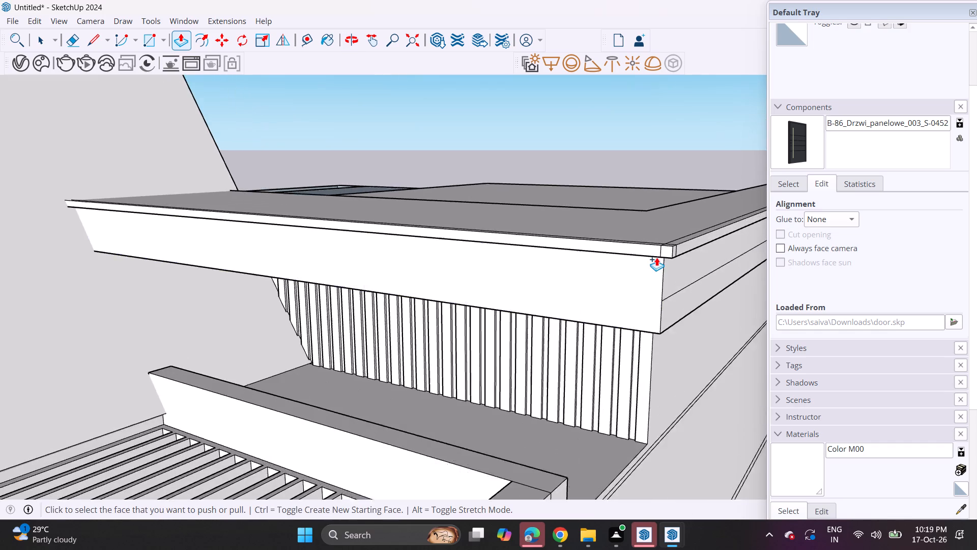
Erase the seam lines at the slat-side roof lip's corner and the lengthwise line on the roof's side fascia.
scroll(656, 257, up, 10)
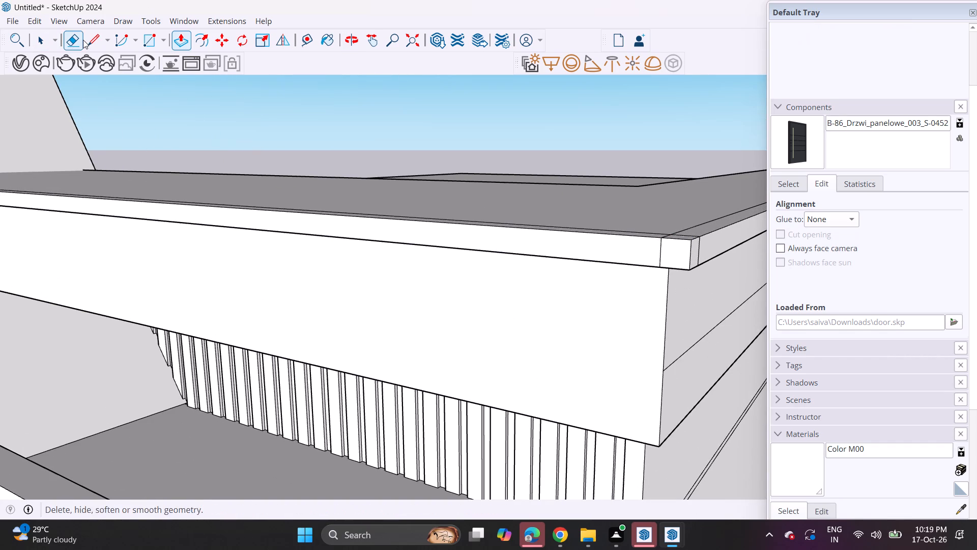
drag(67, 42, 73, 43)
drag(674, 249, 654, 251)
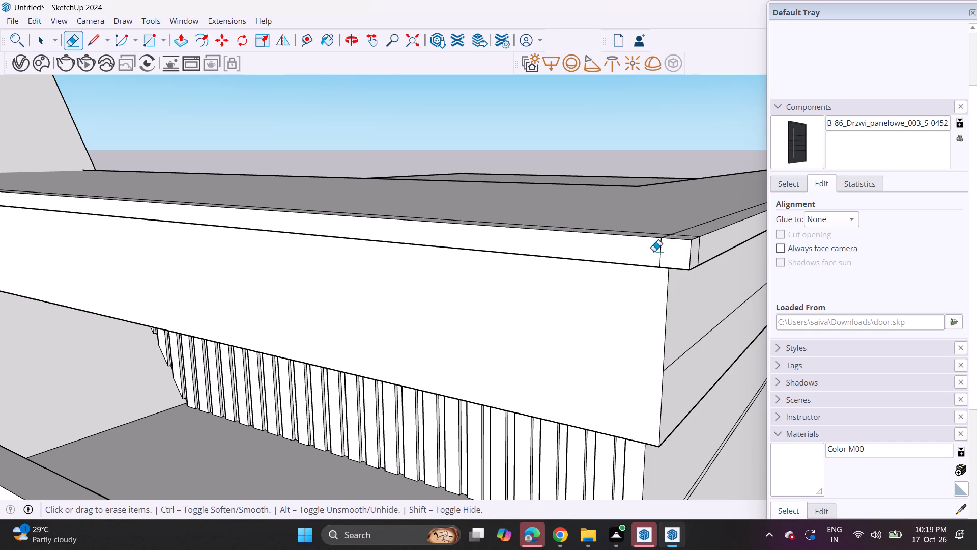
drag(654, 251, 641, 254)
click(698, 252)
scroll(486, 240, down, 5)
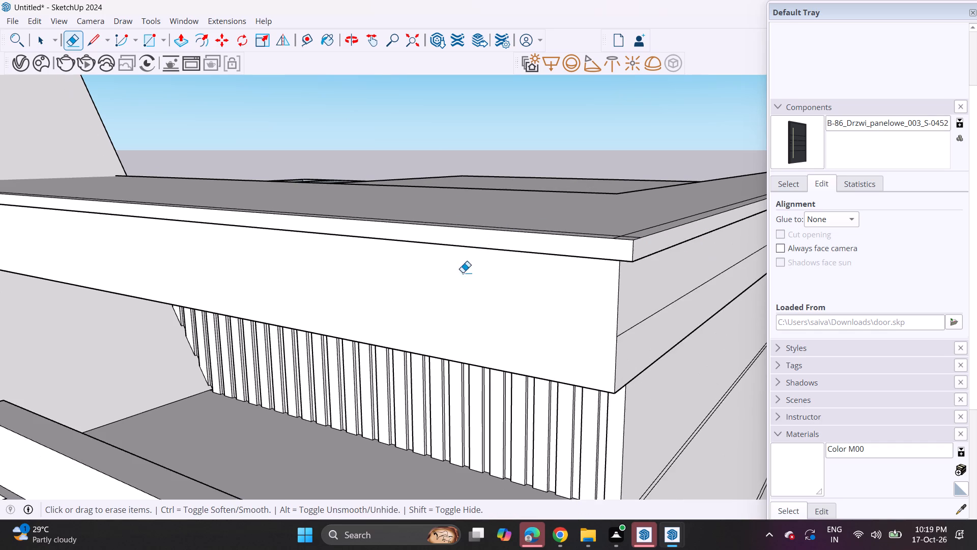
scroll(463, 272, down, 10)
drag(551, 274, 556, 294)
Push/pull the top face of the L-shaped rim on the flat roof above the vertical-slat screen.
middle_drag(507, 299, 573, 243)
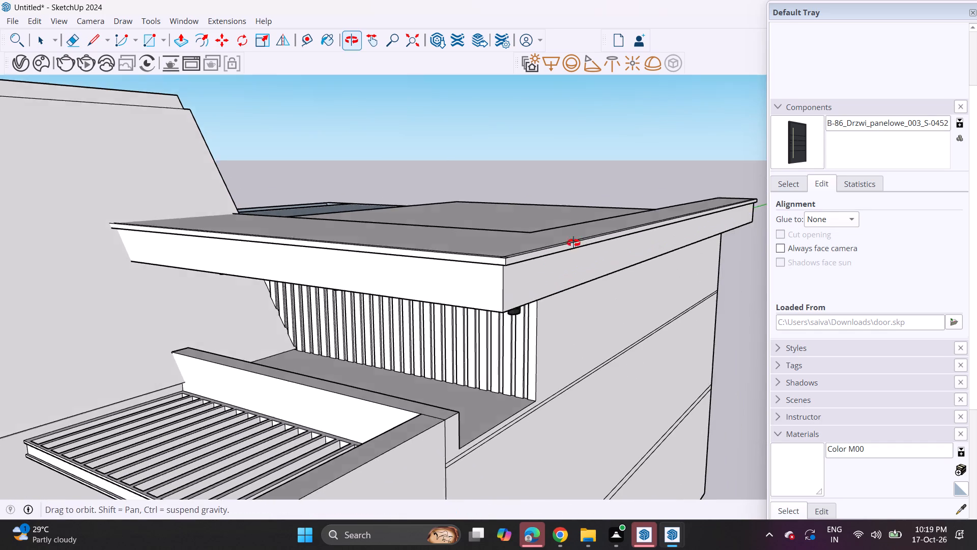
middle_drag(573, 243, 575, 242)
scroll(546, 229, down, 15)
middle_drag(323, 312, 407, 308)
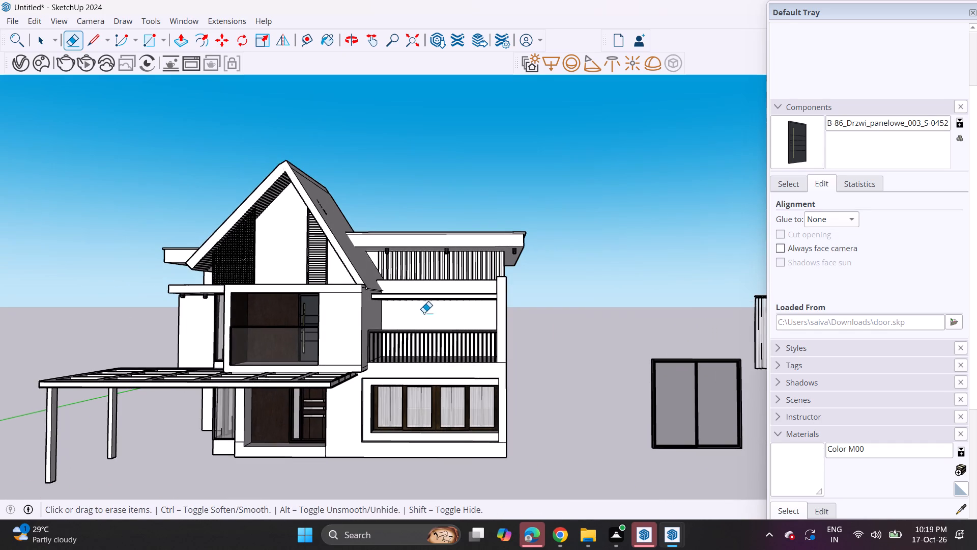
scroll(400, 312, down, 2)
shift+middle_drag(357, 337, 501, 314)
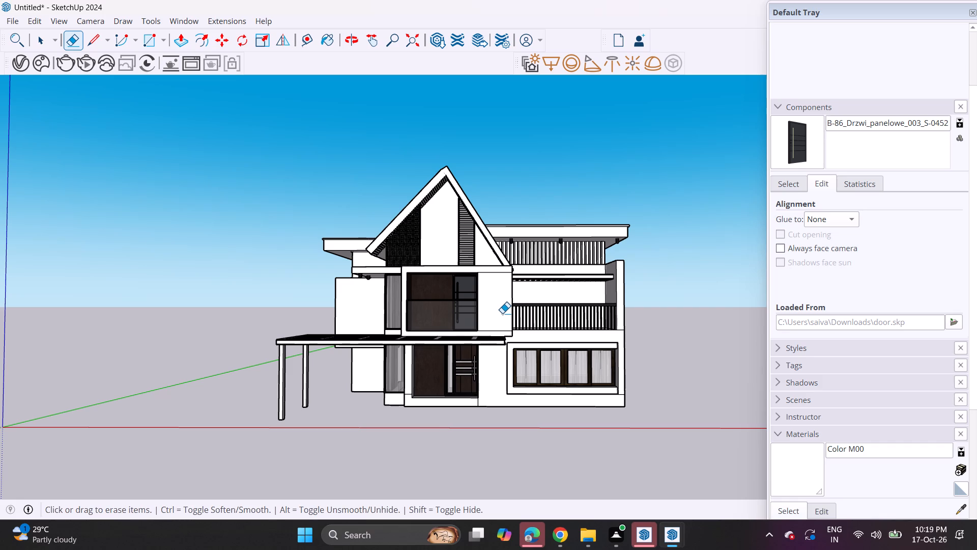
click(178, 40)
middle_drag(541, 208, 541, 271)
scroll(573, 198, up, 13)
scroll(614, 205, up, 4)
click(613, 225)
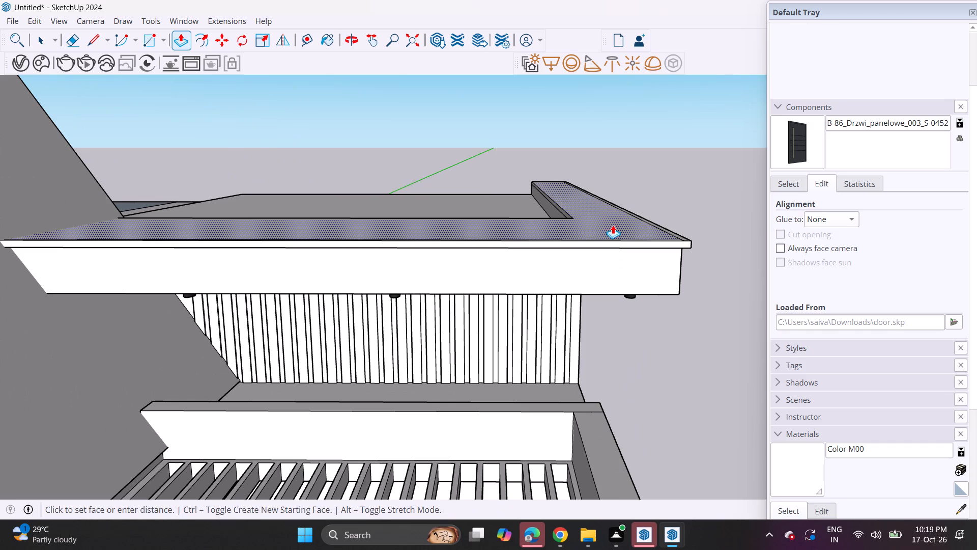
click(613, 217)
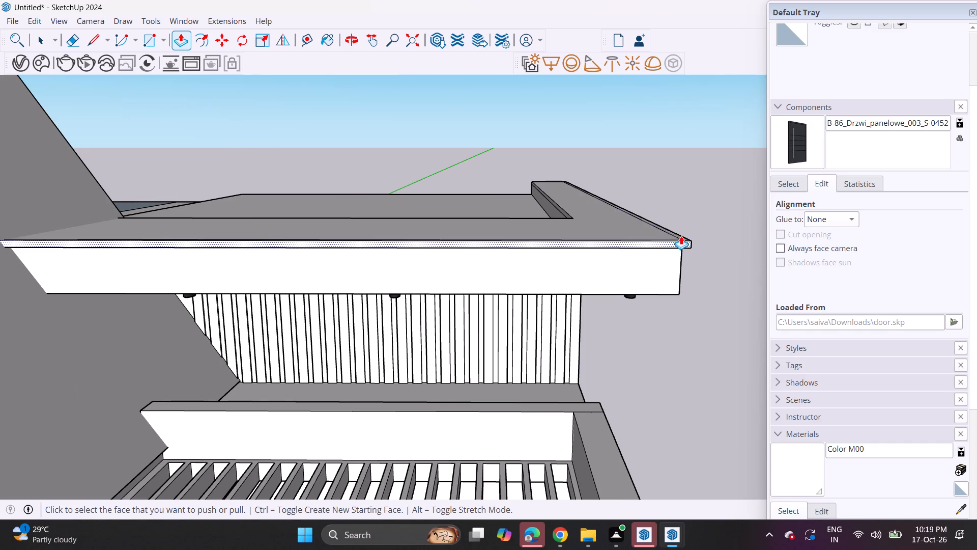
Push/pull up the narrow strips along the front, corner and side of the slat-side roof's cap.
middle_drag(685, 232, 690, 318)
click(683, 304)
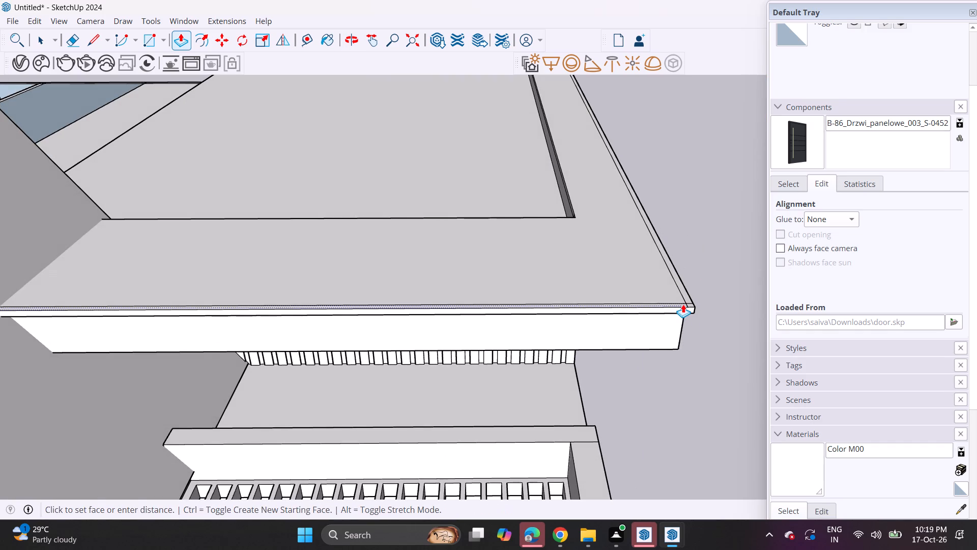
click(683, 298)
middle_drag(696, 289, 527, 299)
scroll(545, 357, up, 4)
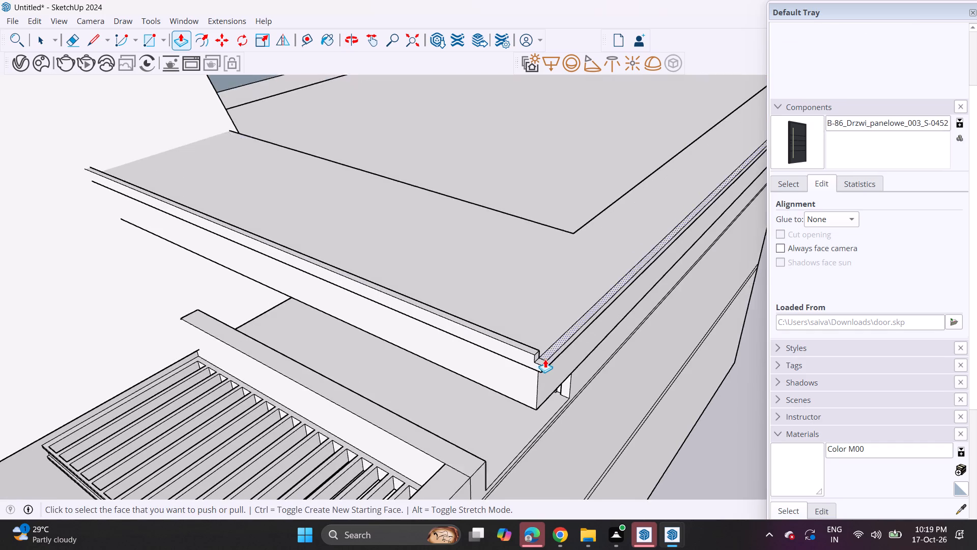
scroll(545, 359, up, 1)
double_click(542, 361)
double_click(551, 348)
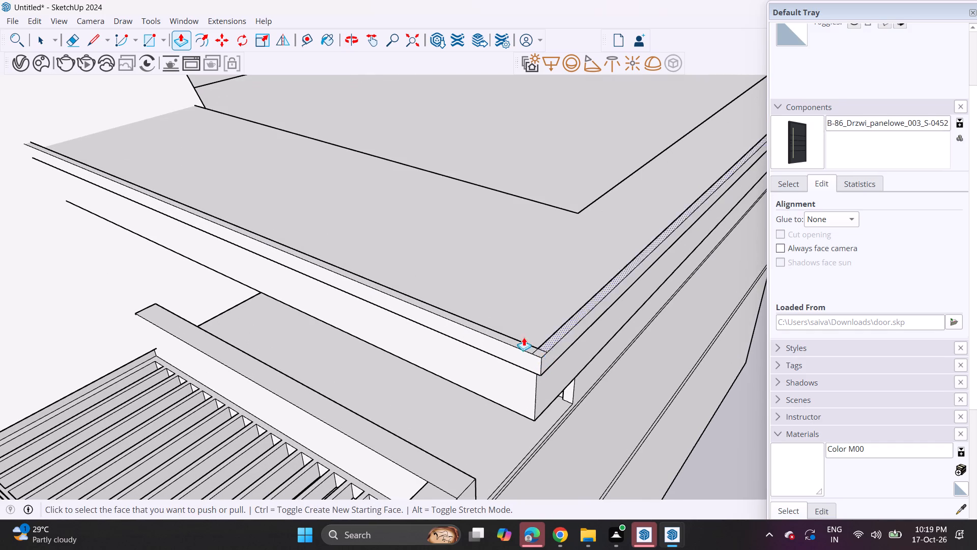
Raise the matching front, corner and side edge strips on the cap of the flat roof across the gable by the same amount.
scroll(520, 329, down, 15)
middle_drag(328, 353, 541, 198)
shift+middle_drag(49, 259, 358, 305)
shift+scroll(49, 259, up, 1)
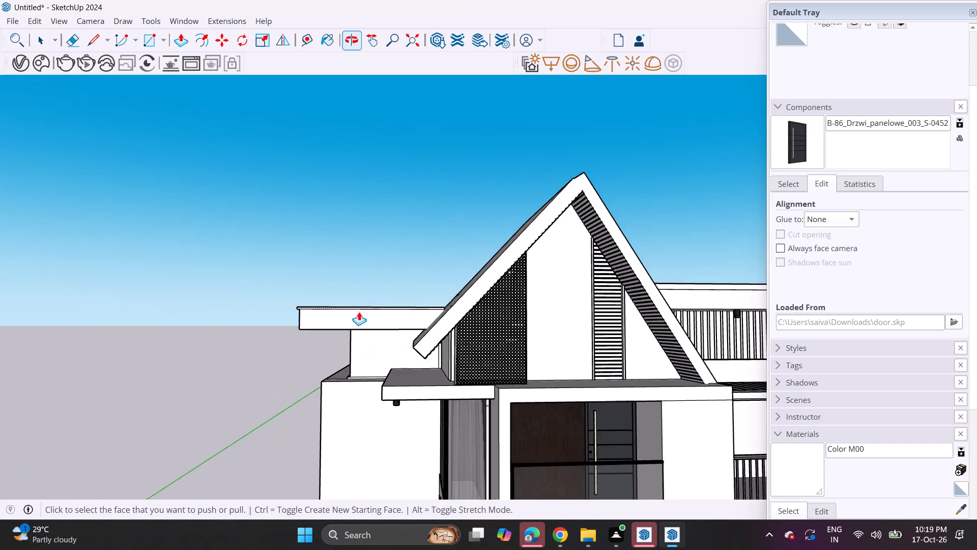
middle_drag(359, 312, 394, 381)
scroll(361, 318, up, 1)
scroll(234, 226, up, 8)
scroll(280, 307, up, 10)
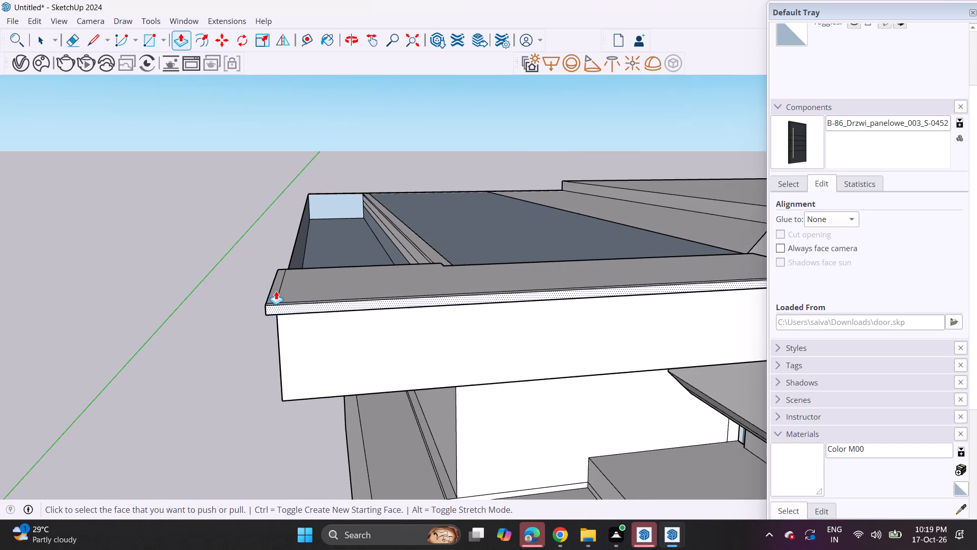
middle_drag(276, 291, 284, 365)
scroll(297, 360, up, 5)
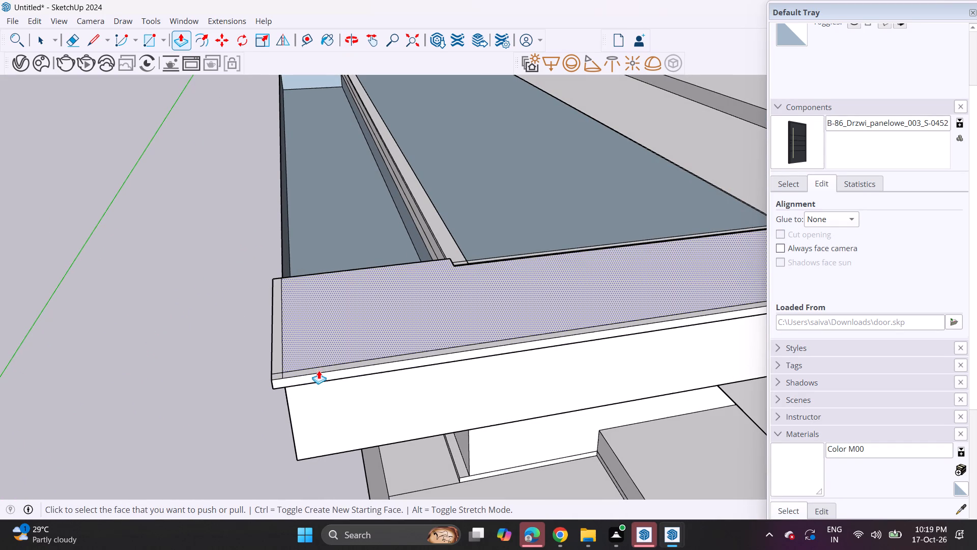
double_click(319, 371)
double_click(273, 376)
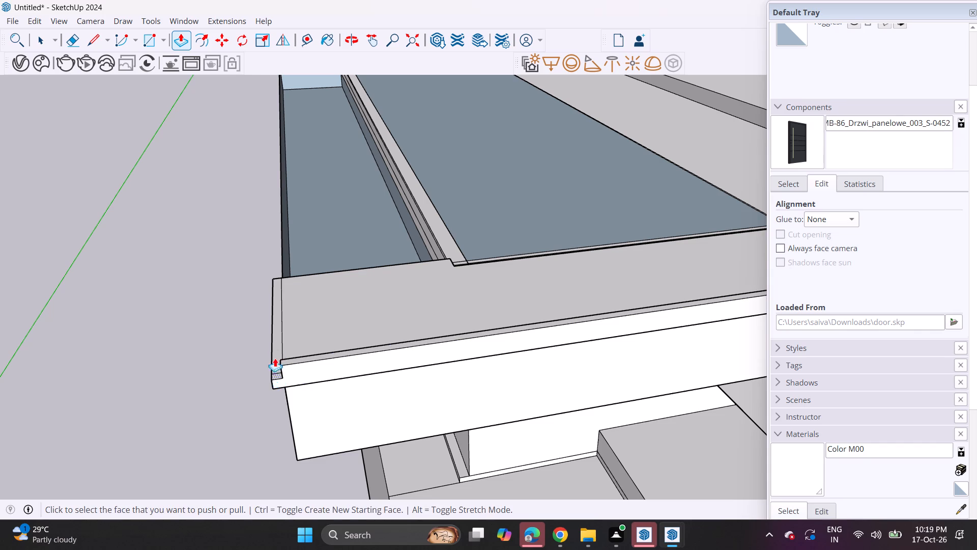
double_click(279, 336)
Examine the whole front facade from several angles, including the roof caps and the pergola over the entrance.
middle_drag(382, 338, 337, 213)
scroll(333, 193, down, 9)
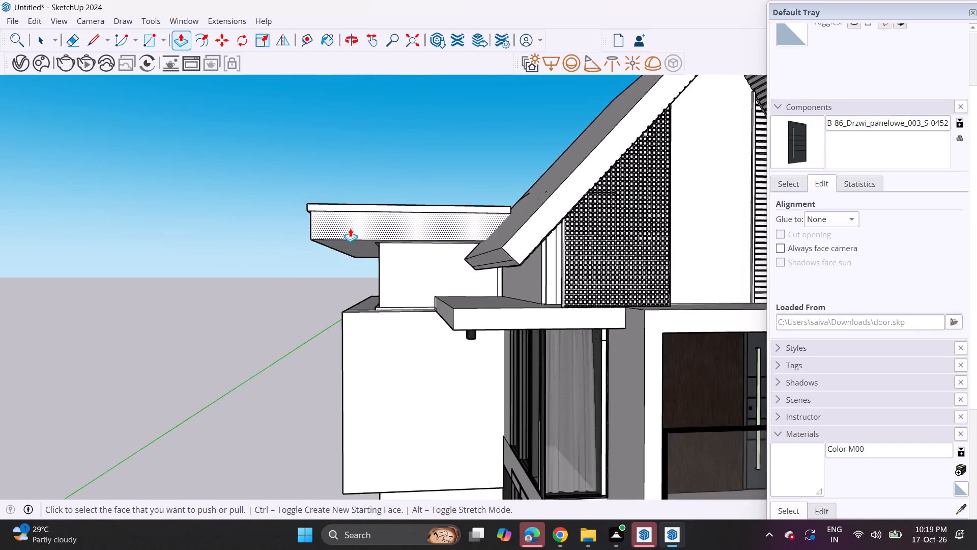
scroll(350, 228, down, 10)
middle_drag(542, 277, 467, 259)
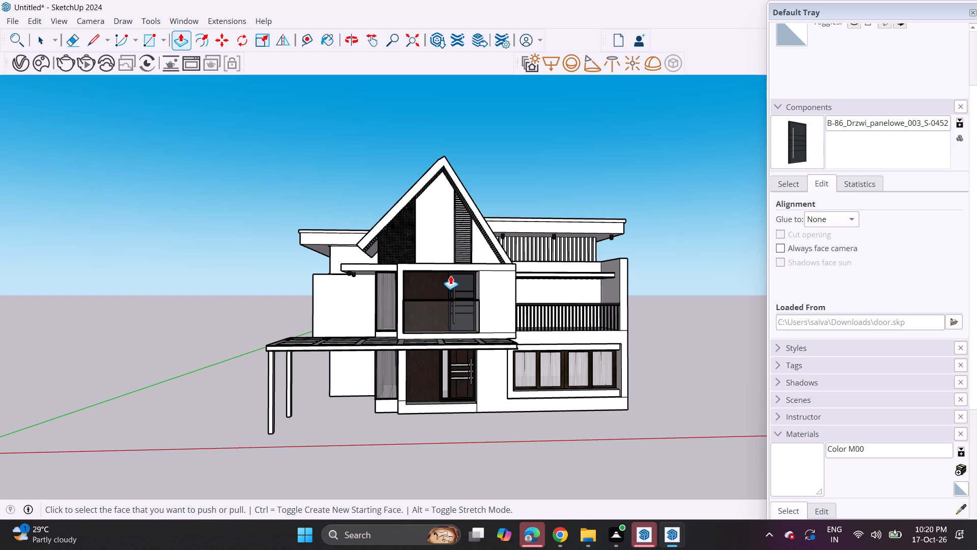
key(space)
click(543, 194)
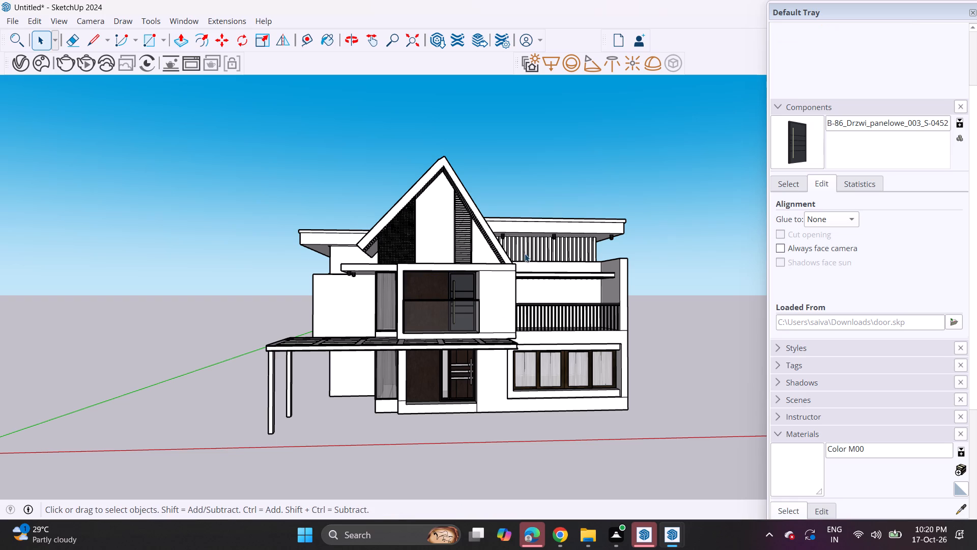
middle_drag(470, 343, 461, 308)
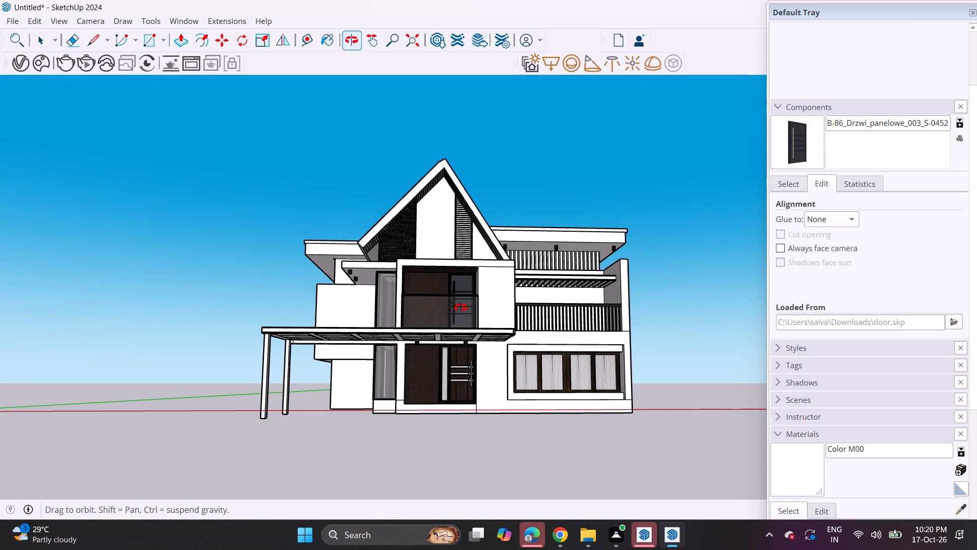
middle_drag(461, 308, 461, 308)
middle_drag(622, 313, 555, 324)
scroll(514, 356, up, 11)
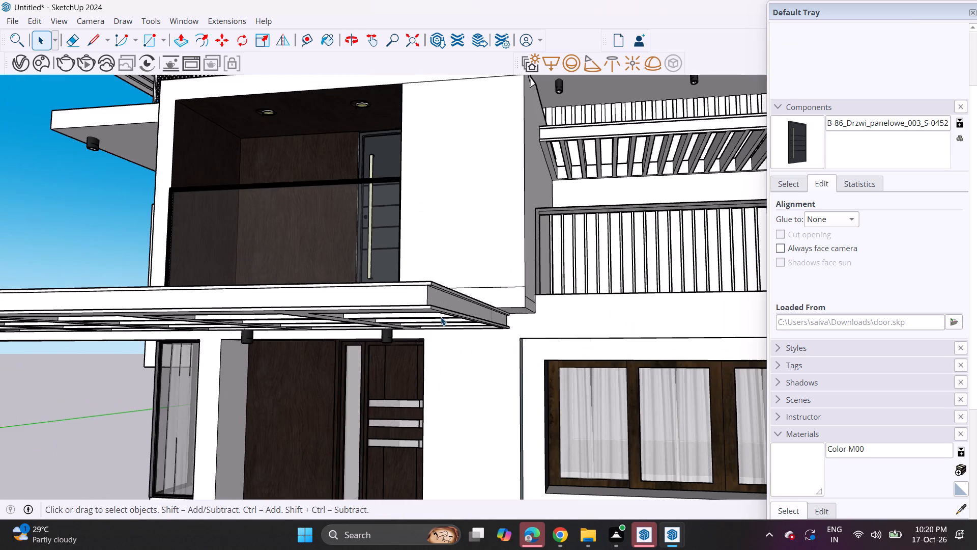
scroll(454, 295, up, 4)
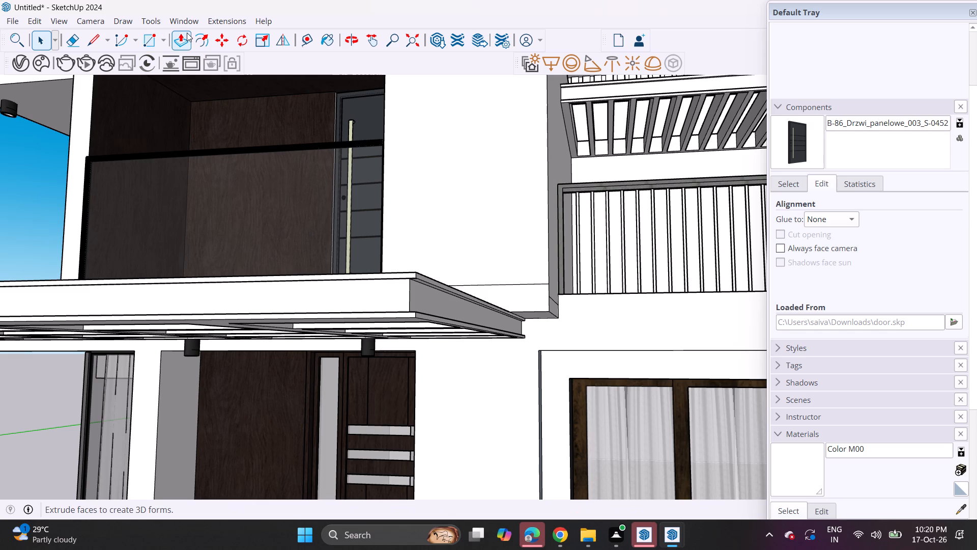
drag(187, 33, 191, 42)
click(415, 295)
click(421, 295)
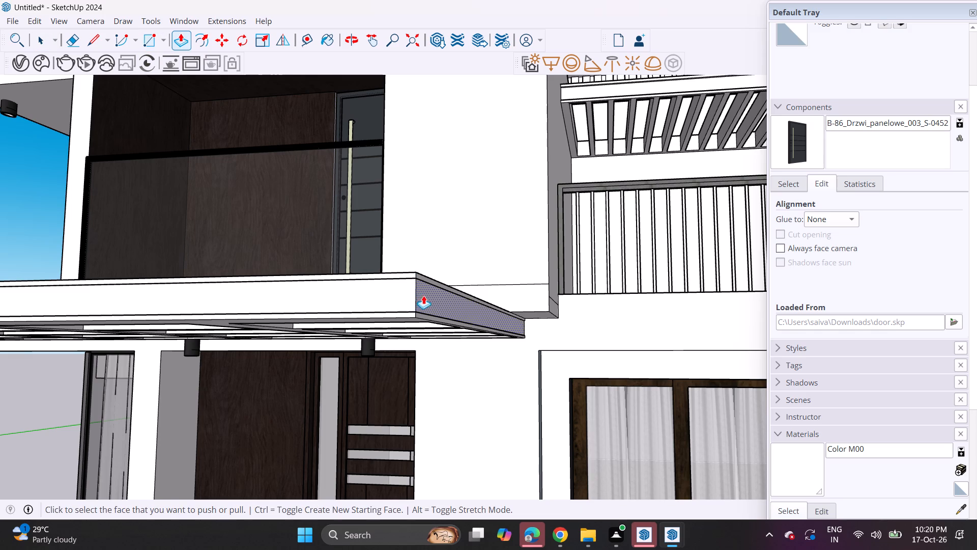
scroll(414, 290, down, 19)
middle_drag(380, 324, 404, 314)
scroll(404, 314, down, 6)
middle_drag(399, 313, 426, 327)
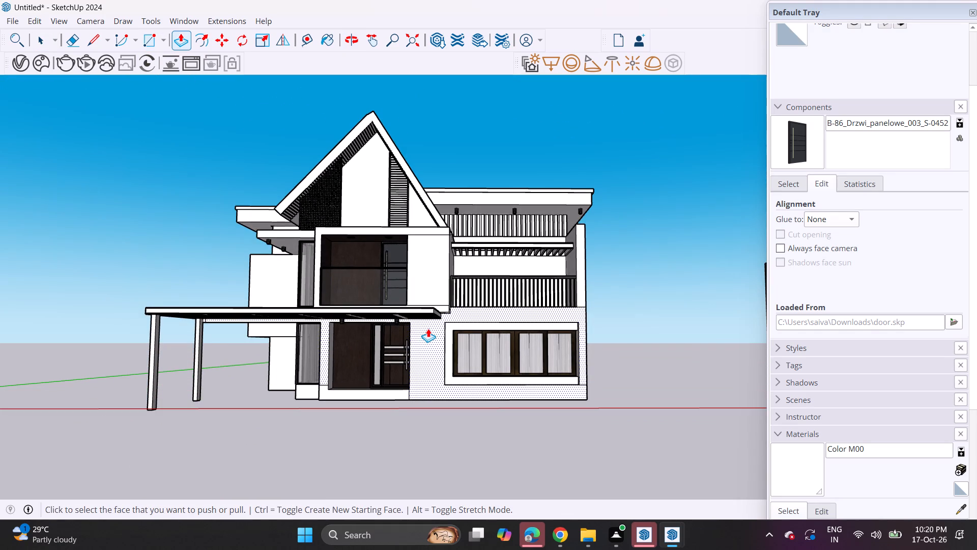
scroll(428, 328, down, 2)
shift+middle_drag(428, 327, 476, 364)
middle_drag(476, 371, 476, 339)
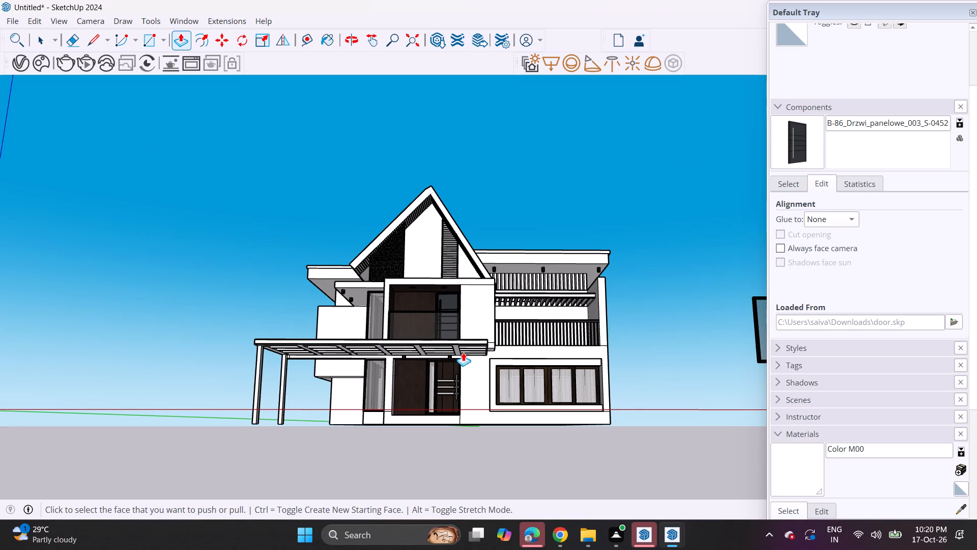
middle_drag(337, 278, 348, 324)
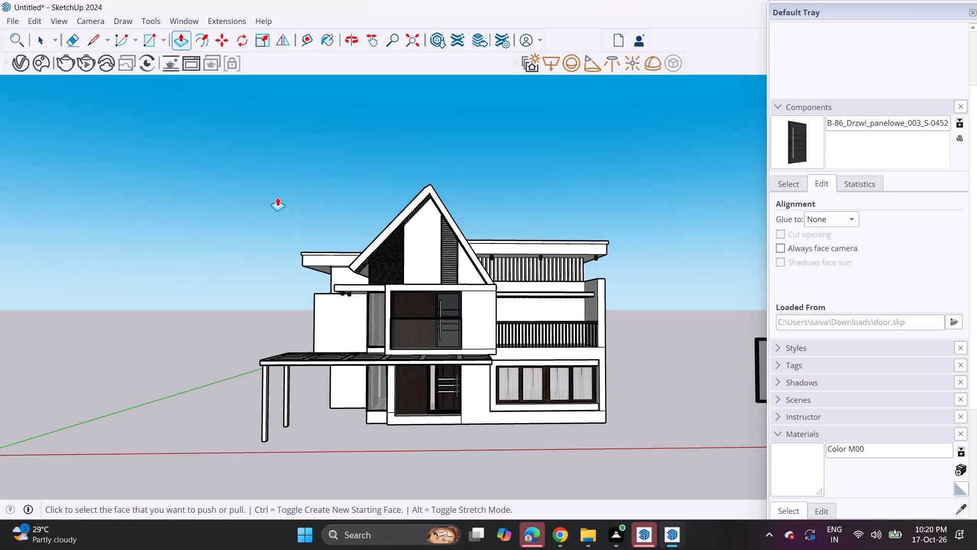
Draw a horizontal line from the entrance recess's bottom corner to the adjacent wall edge and erase the short line just above it.
scroll(391, 429, up, 11)
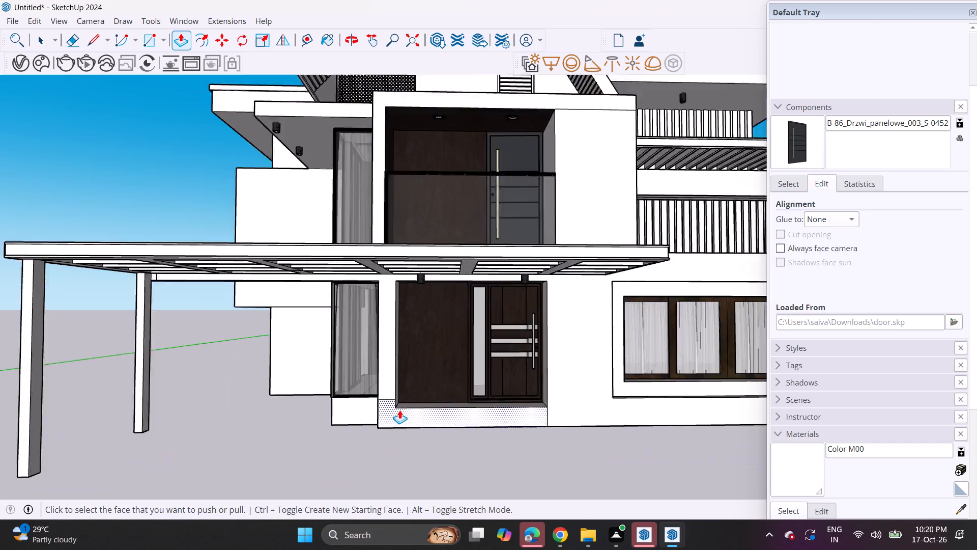
scroll(399, 410, up, 5)
click(88, 38)
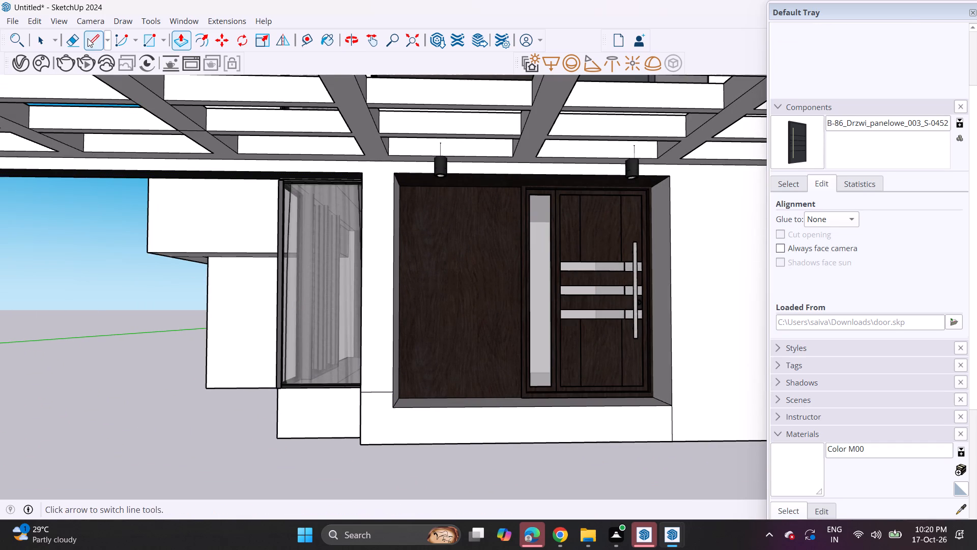
click(394, 410)
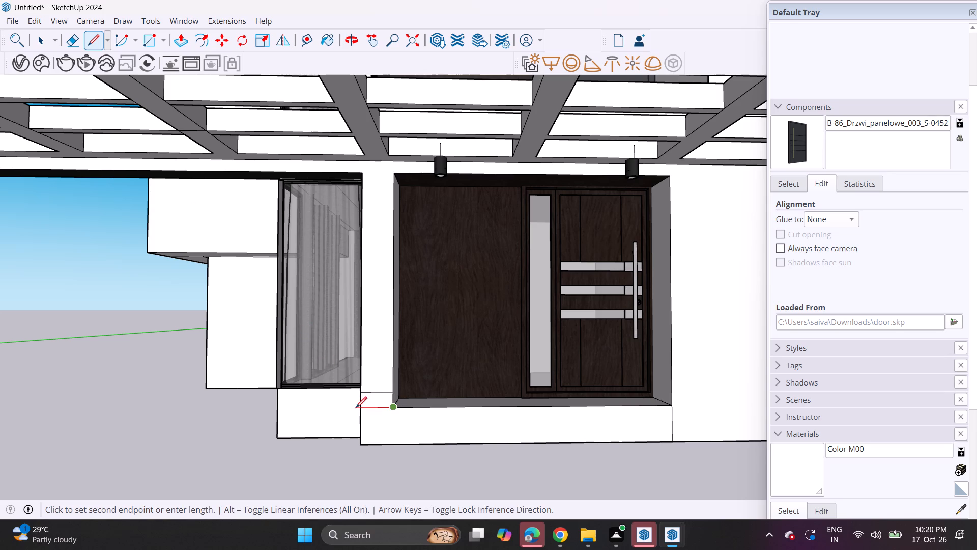
click(360, 410)
click(67, 50)
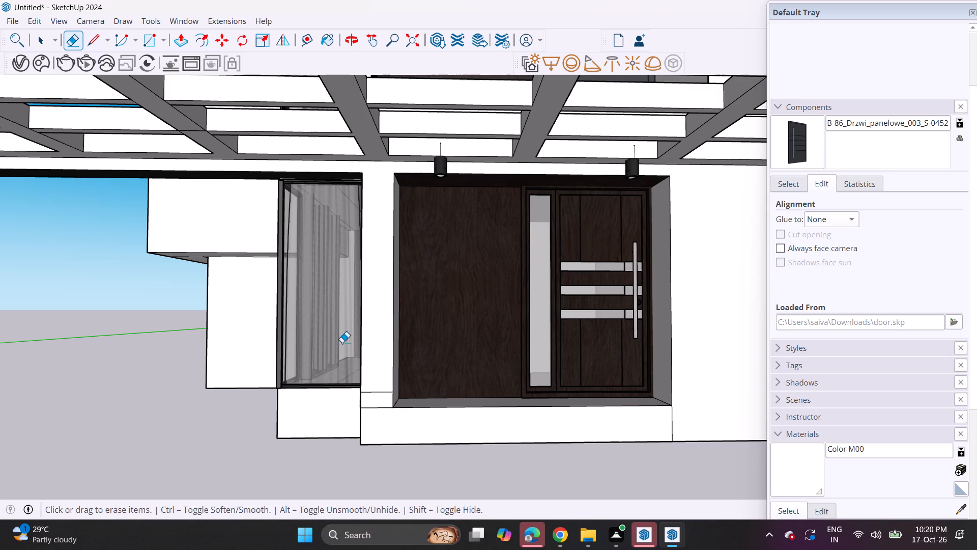
click(375, 390)
drag(381, 400, 387, 386)
Draw a horizontal line from the entrance recess's top corner to the wall edge beside the curtained window.
scroll(394, 182, up, 4)
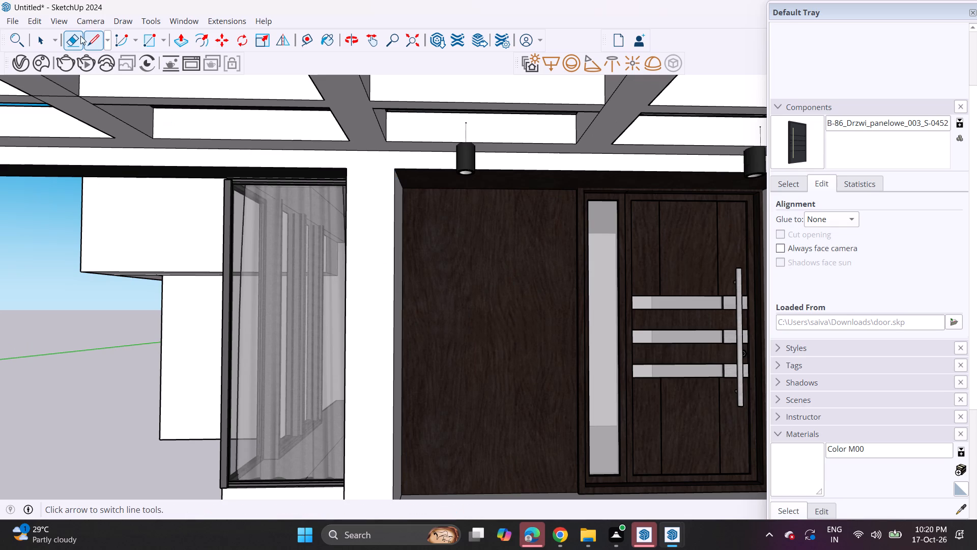
click(100, 40)
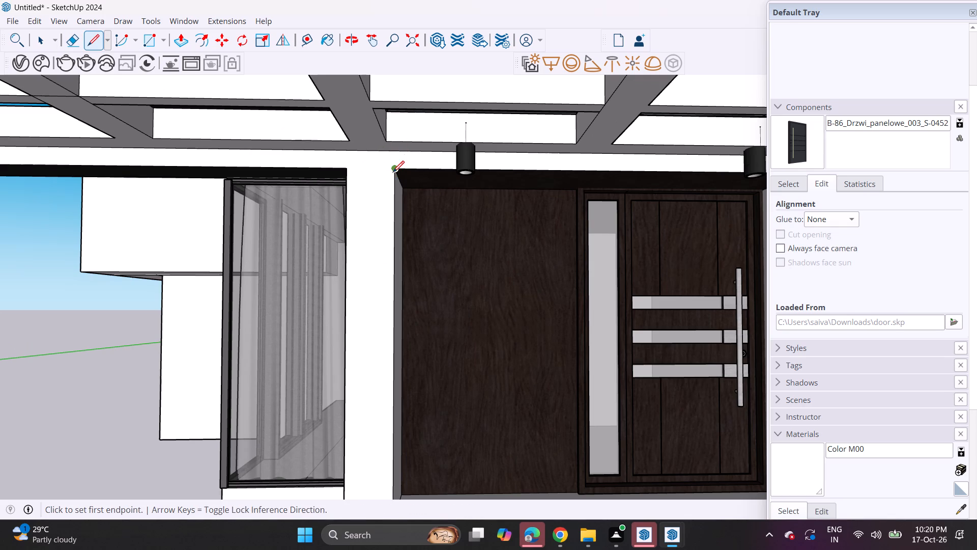
click(393, 172)
click(344, 166)
Outline a long strip about 6" high on the plinth below the entrance, running from the door-side vertical edge to mid-recess.
scroll(360, 182, down, 4)
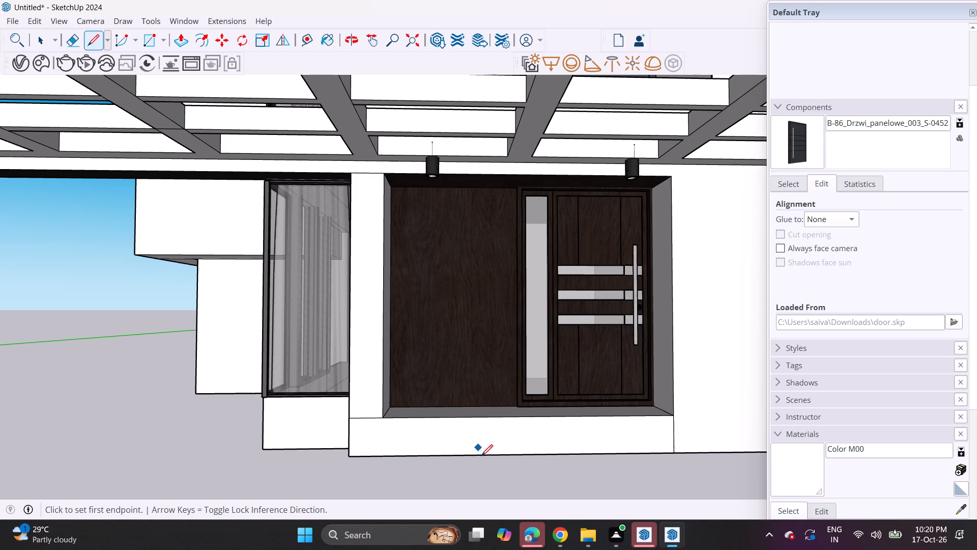
scroll(560, 451, up, 3)
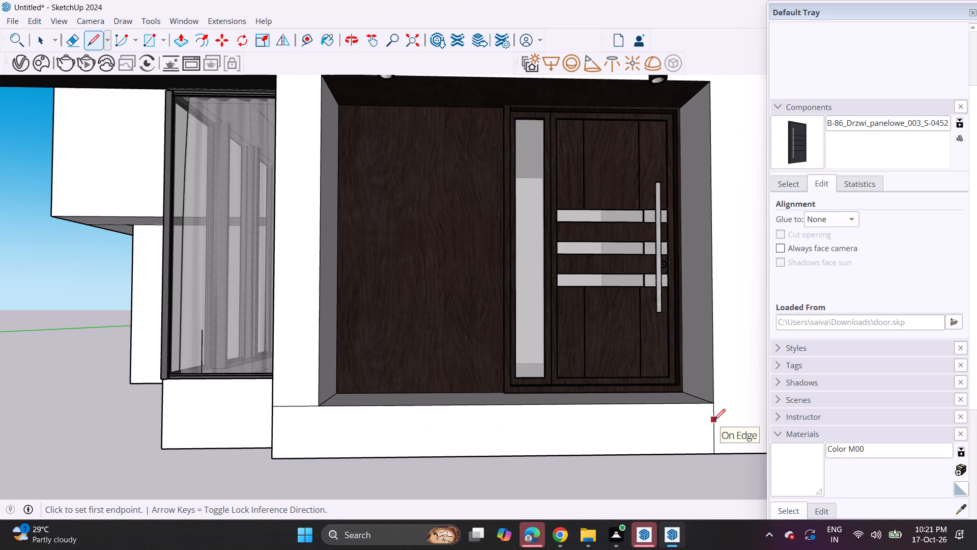
click(714, 420)
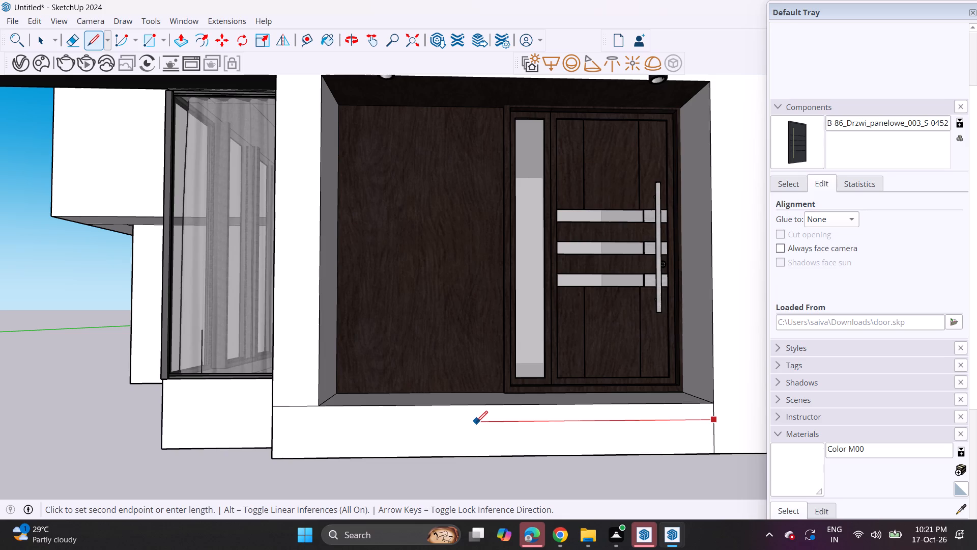
click(470, 423)
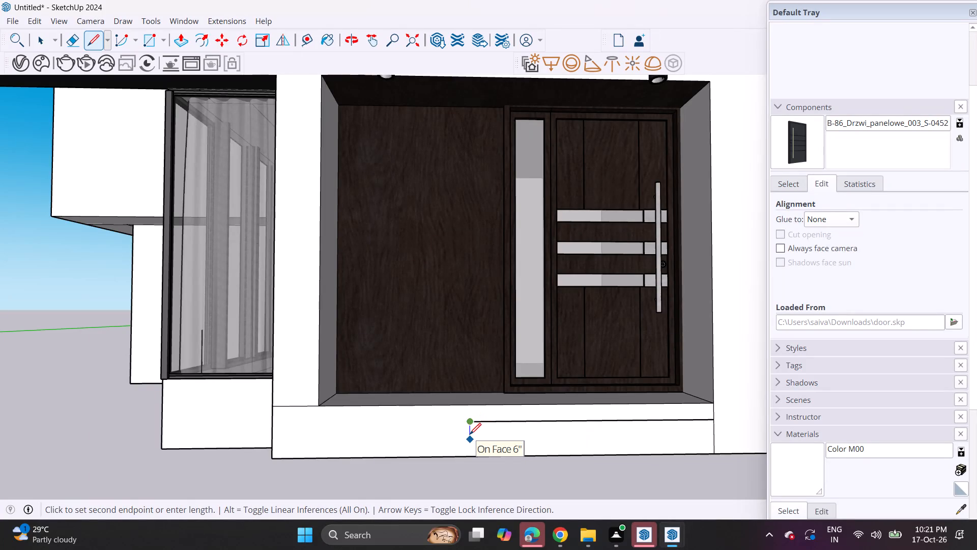
click(470, 434)
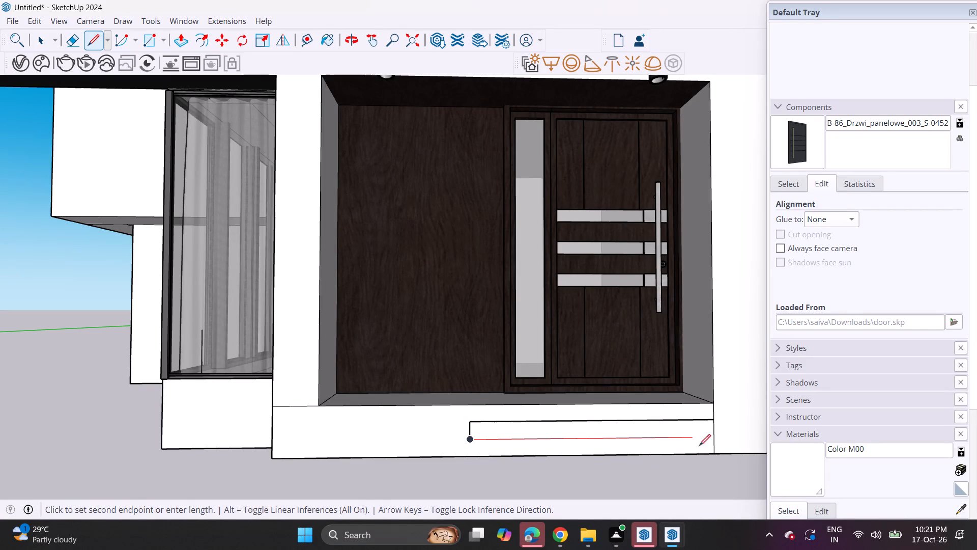
click(715, 444)
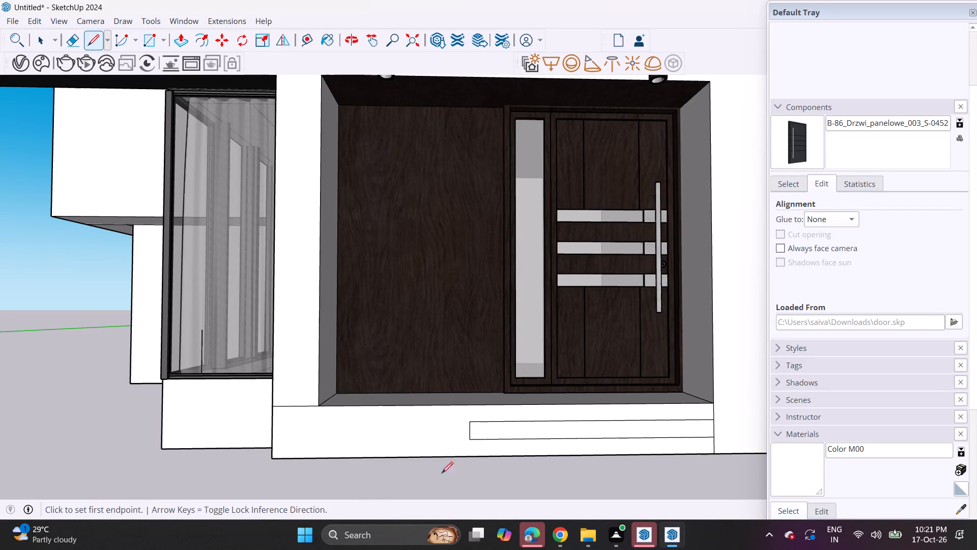
Draw a horizontal line extending the strip's bottom edge across the plinth to its outer vertical edge beside the curtained window.
click(469, 438)
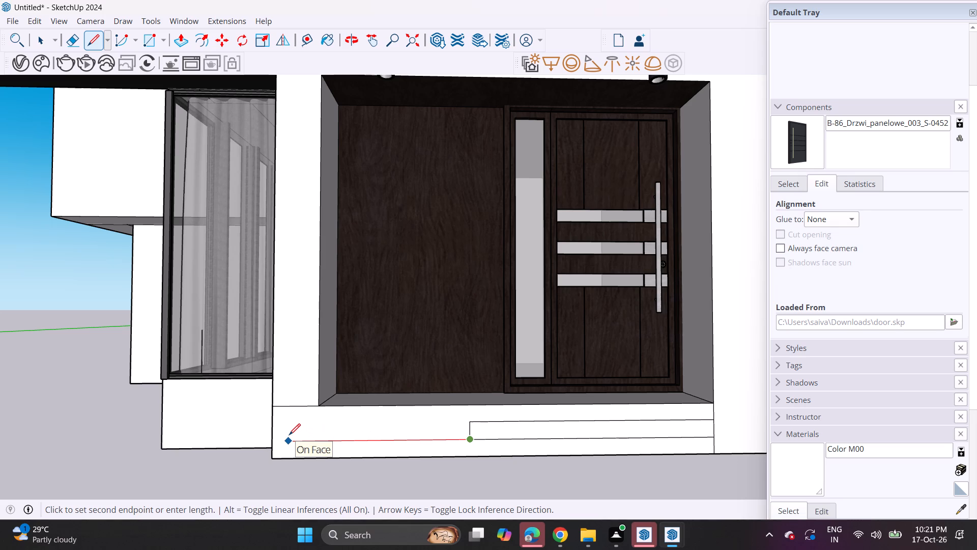
key(space)
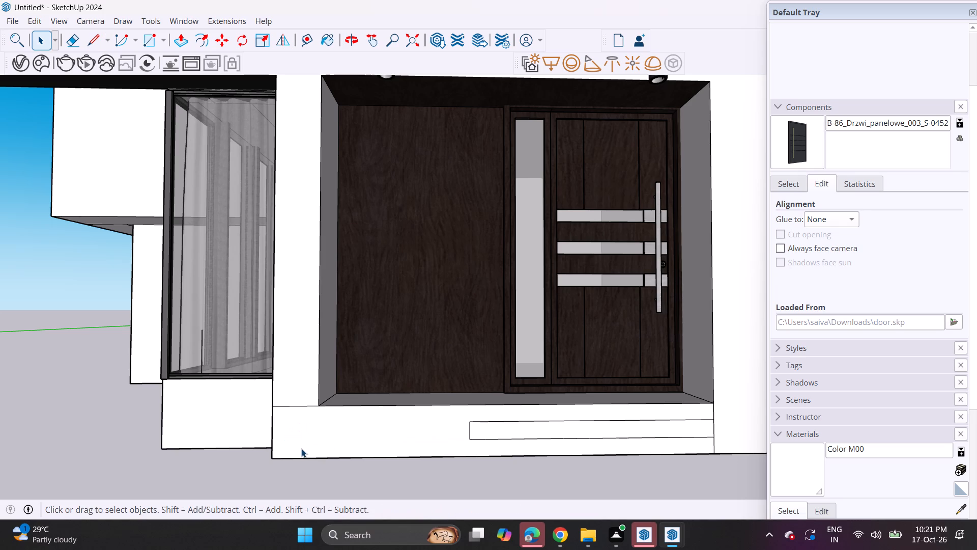
middle_drag(481, 465, 463, 456)
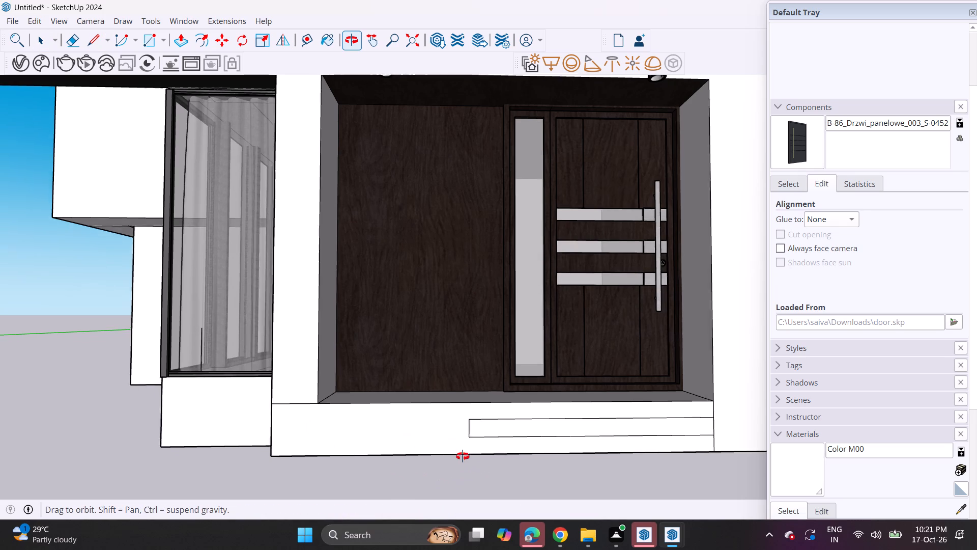
middle_drag(463, 456, 451, 457)
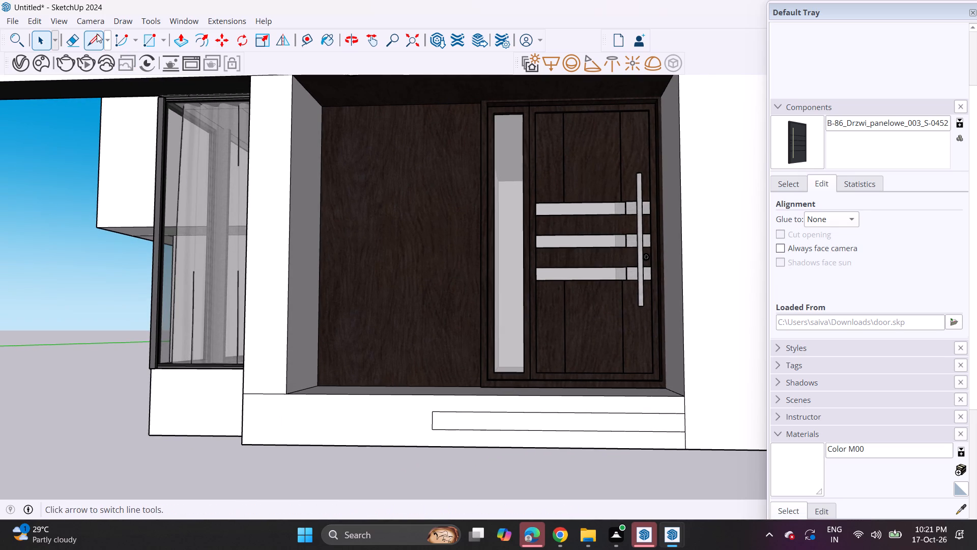
drag(96, 33, 107, 42)
click(437, 432)
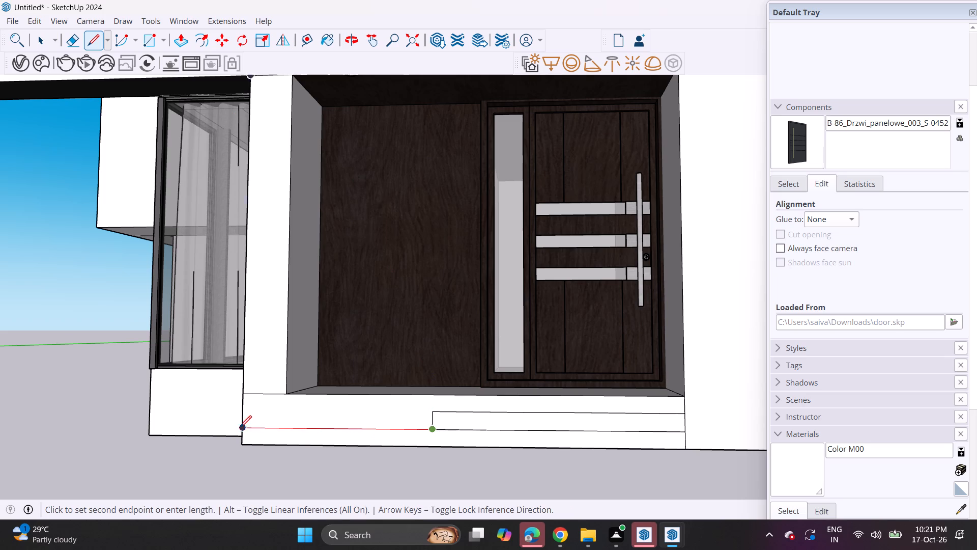
click(240, 427)
middle_click(375, 413)
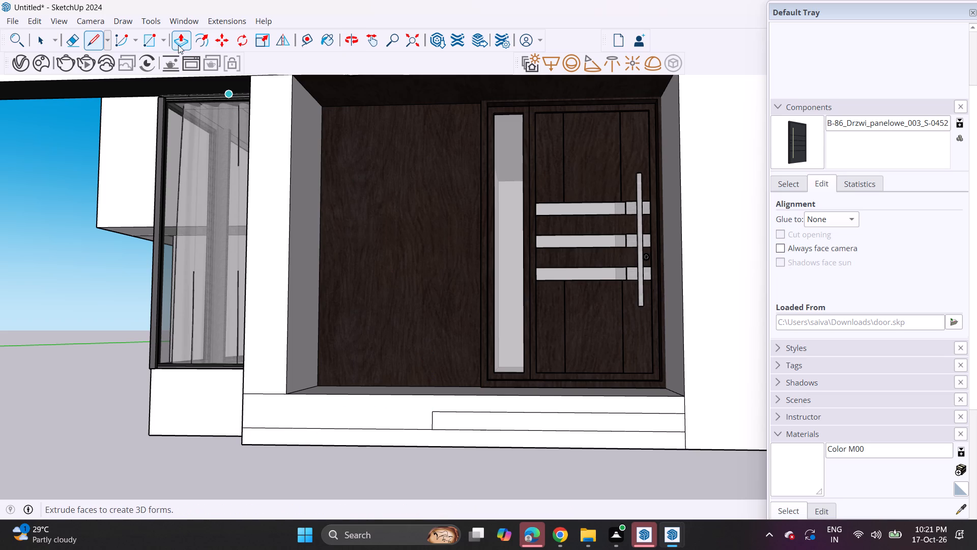
Push/Pull the full-width bottom strip and the shorter strip above it outward to form two entrance steps below the front door.
click(178, 44)
scroll(621, 369, down, 6)
middle_drag(537, 492, 542, 470)
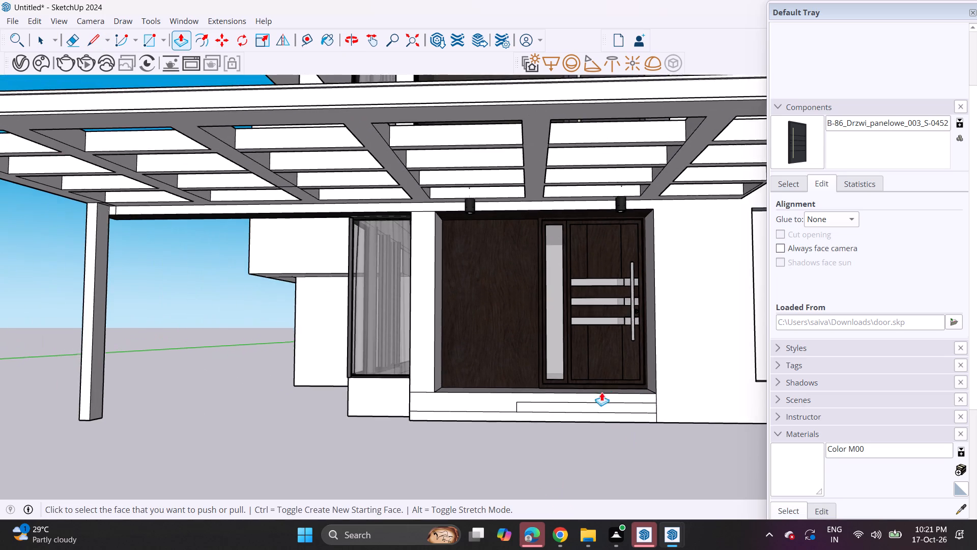
middle_drag(609, 377, 559, 423)
scroll(562, 428, up, 4)
click(568, 438)
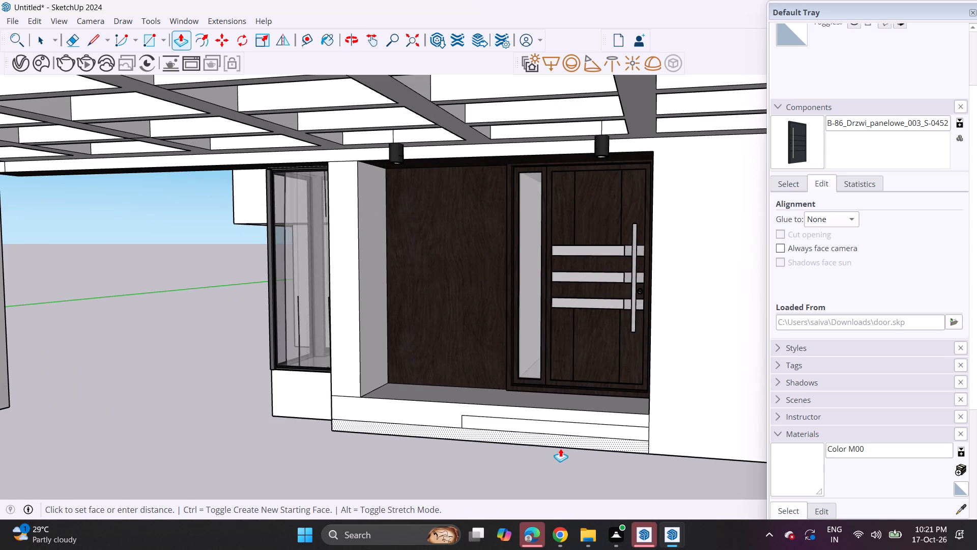
click(556, 451)
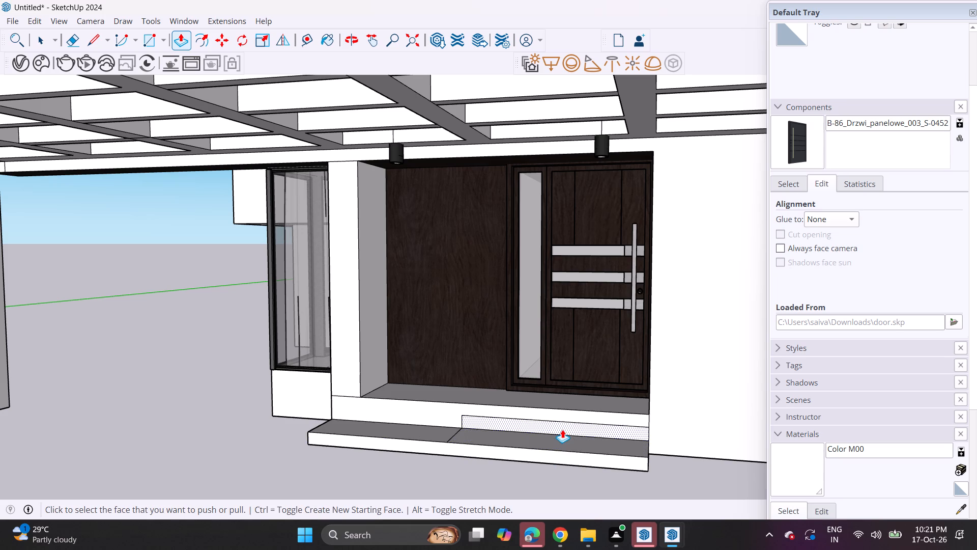
click(562, 428)
click(560, 436)
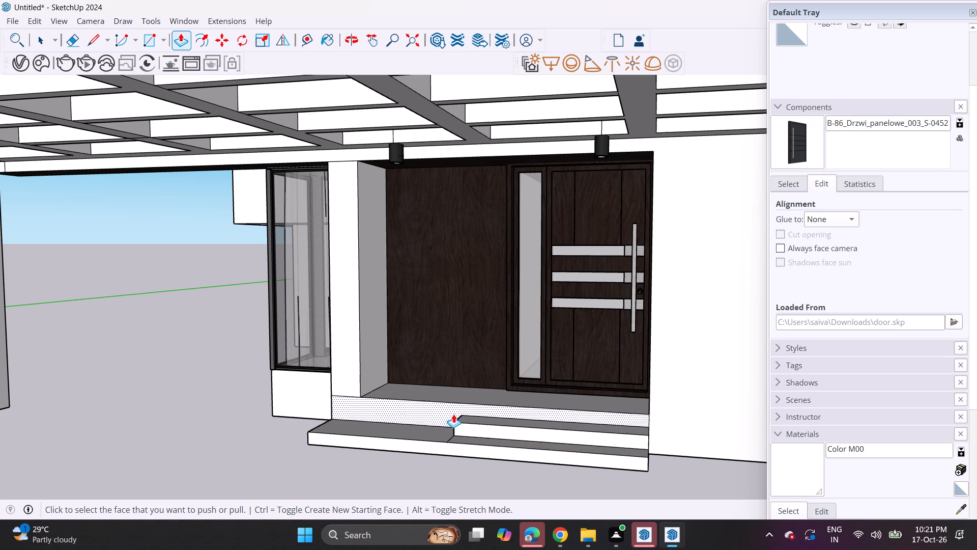
Erase the leftover dividing line on the lower entrance step's tread, beside the end of the upper step.
scroll(453, 414, up, 3)
middle_drag(465, 433, 514, 481)
scroll(465, 433, up, 1)
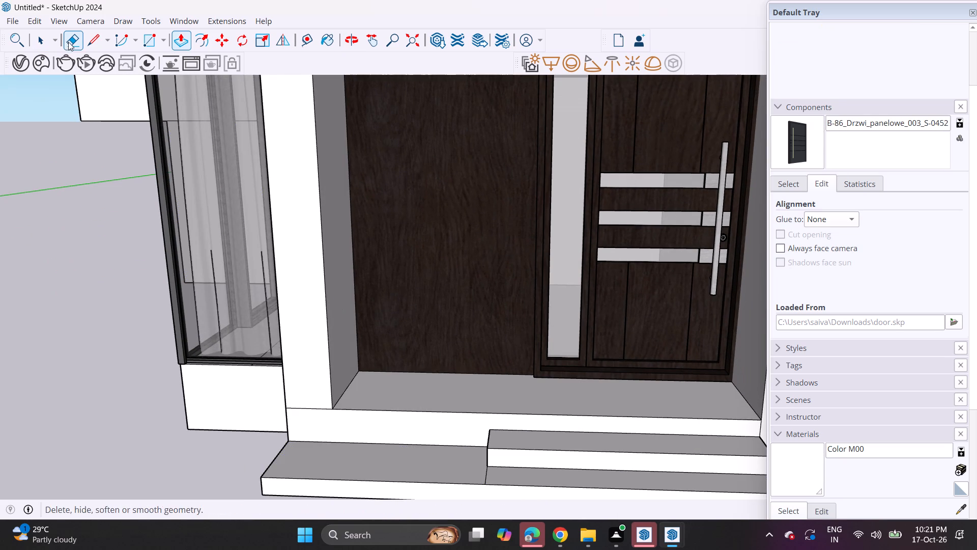
drag(68, 42, 76, 45)
click(490, 471)
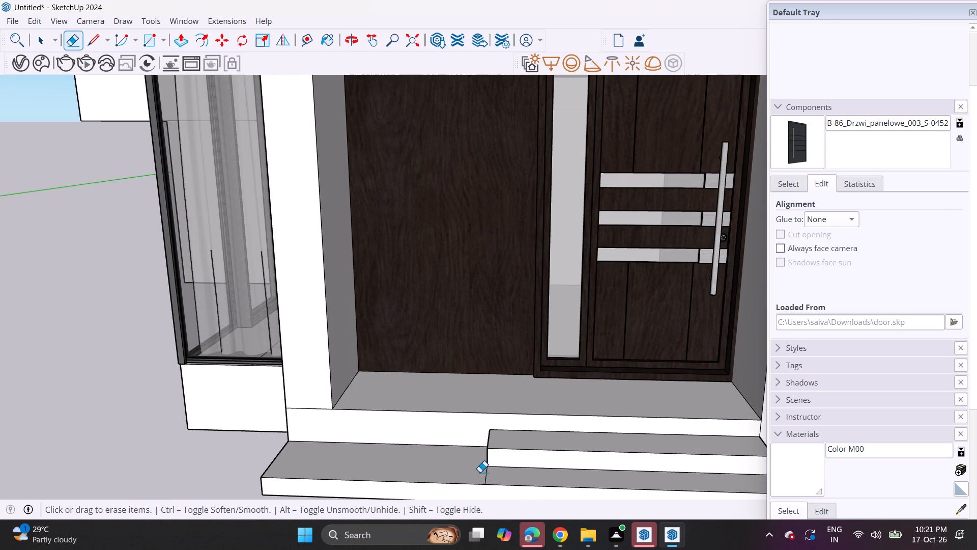
double_click(478, 471)
click(489, 477)
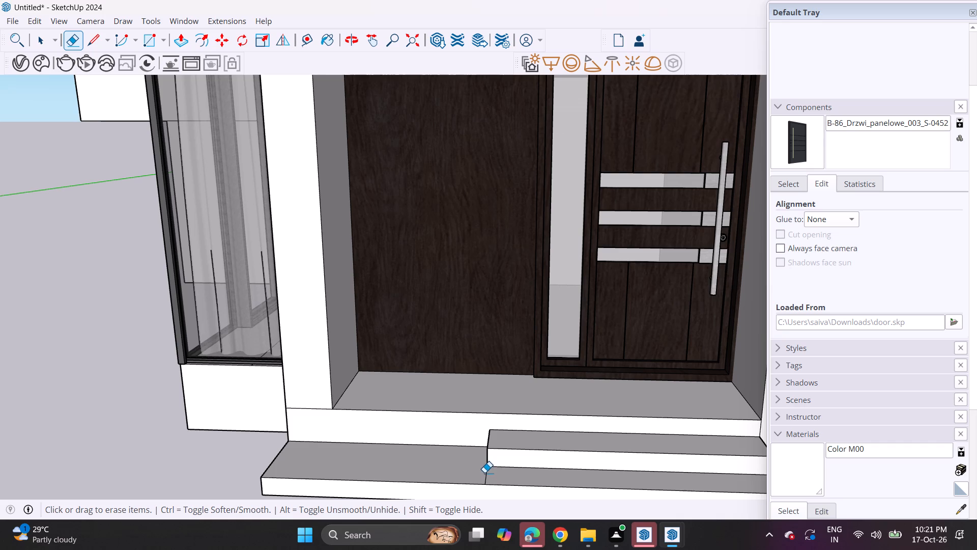
click(484, 473)
click(490, 476)
drag(489, 477, 483, 477)
drag(480, 475, 475, 473)
Push/Pull the villa's underside slightly downward as a new starting face, adding a thin base layer beneath the walls and steps.
scroll(465, 459, down, 3)
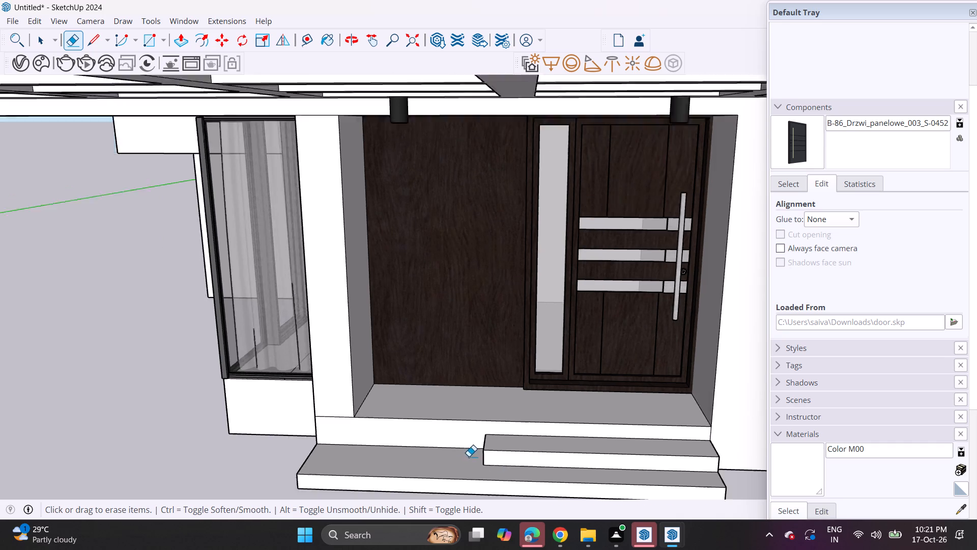
middle_drag(469, 454, 478, 396)
scroll(475, 390, down, 7)
middle_drag(496, 433, 504, 346)
scroll(504, 346, down, 3)
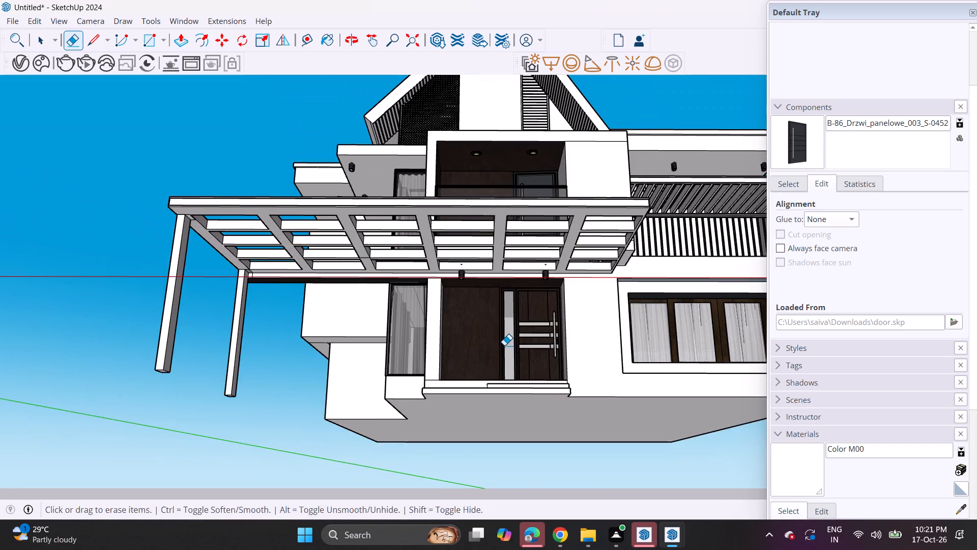
middle_drag(504, 345, 504, 378)
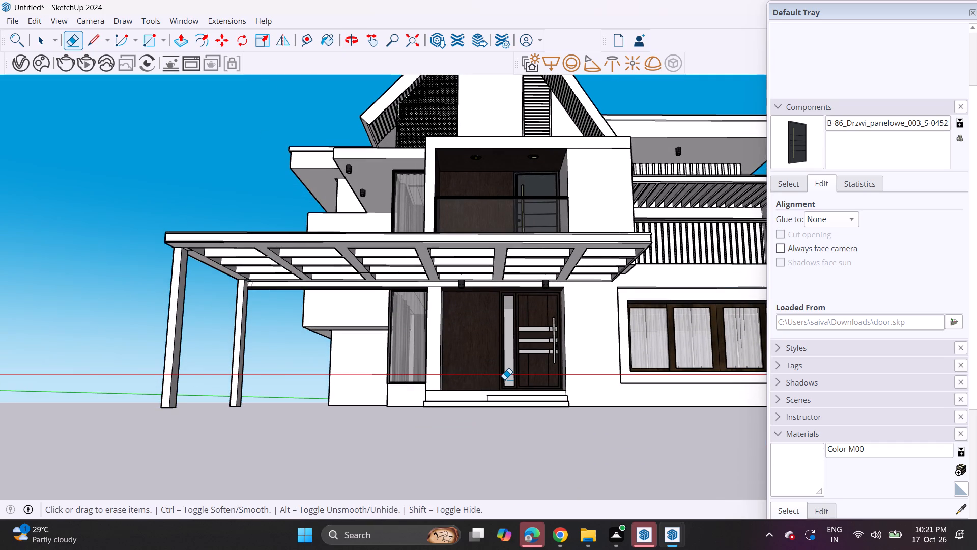
shift+middle_drag(488, 369, 500, 278)
shift+middle_drag(505, 356, 511, 290)
shift+scroll(511, 305, up, 1)
middle_drag(524, 335, 533, 298)
key(space)
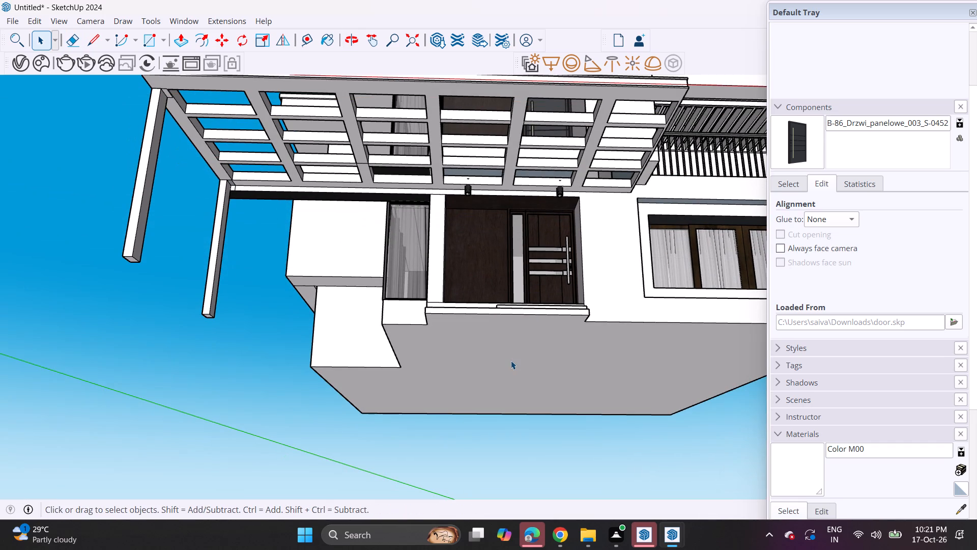
click(511, 361)
click(187, 33)
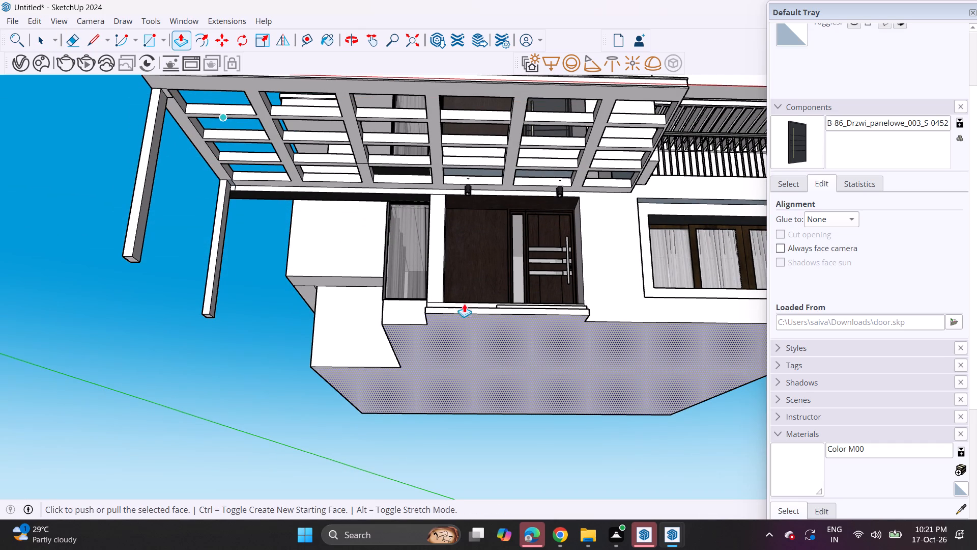
key(Escape)
click(487, 349)
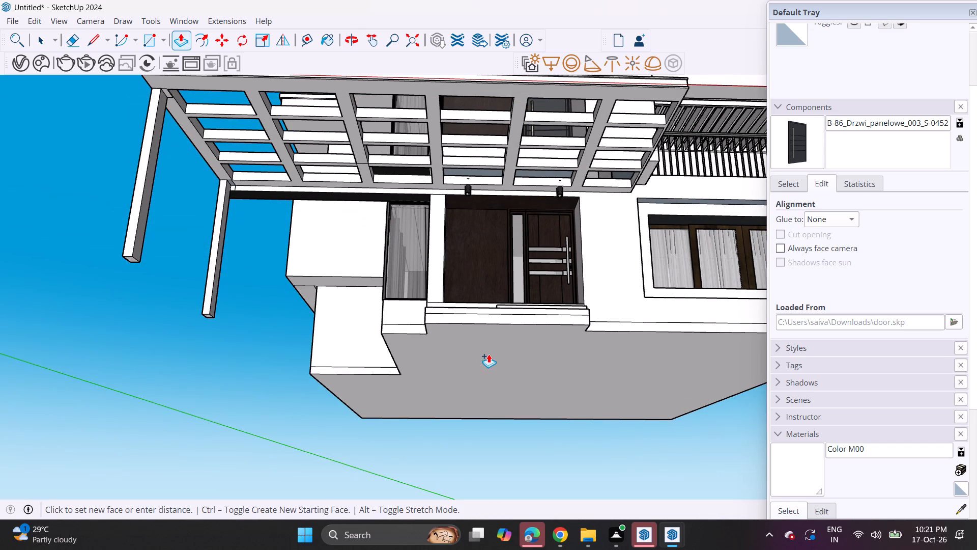
click(489, 354)
Push/Pull the base layer's end face on the pergola side of the lower step outward, just past the pergola posts.
middle_drag(452, 329, 553, 428)
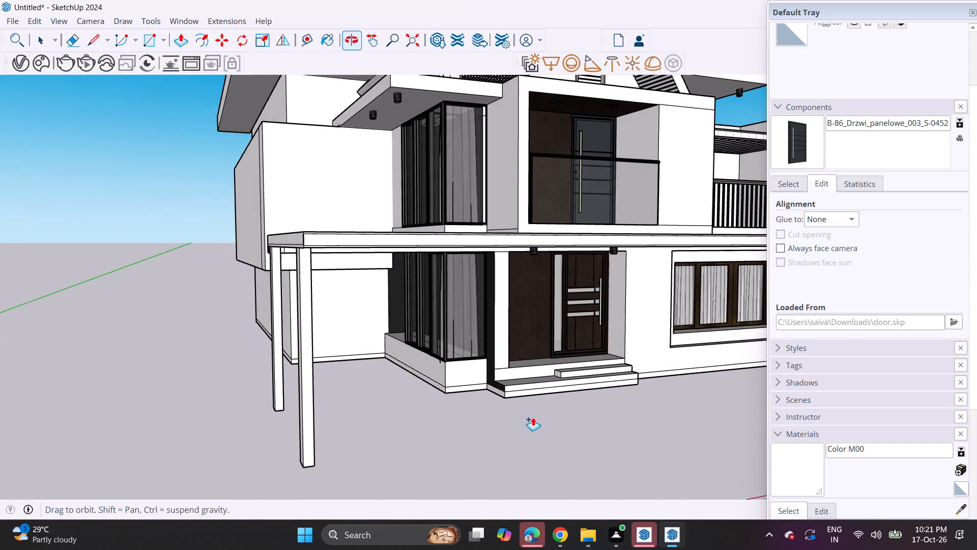
scroll(510, 407, up, 4)
click(492, 389)
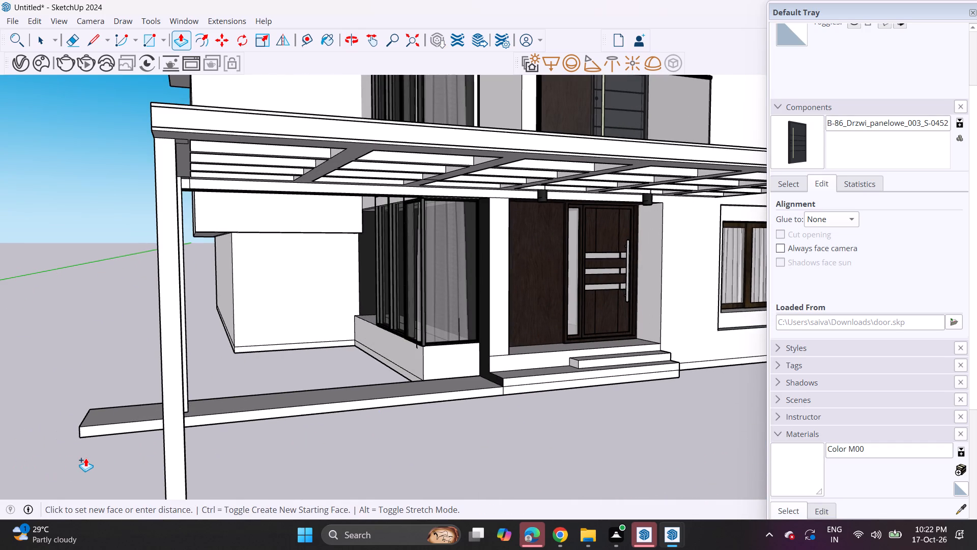
click(132, 448)
Push/Pull the new slab's rear-facing side back along the pergola-side wall to the villa's rear corner.
middle_drag(98, 418, 514, 413)
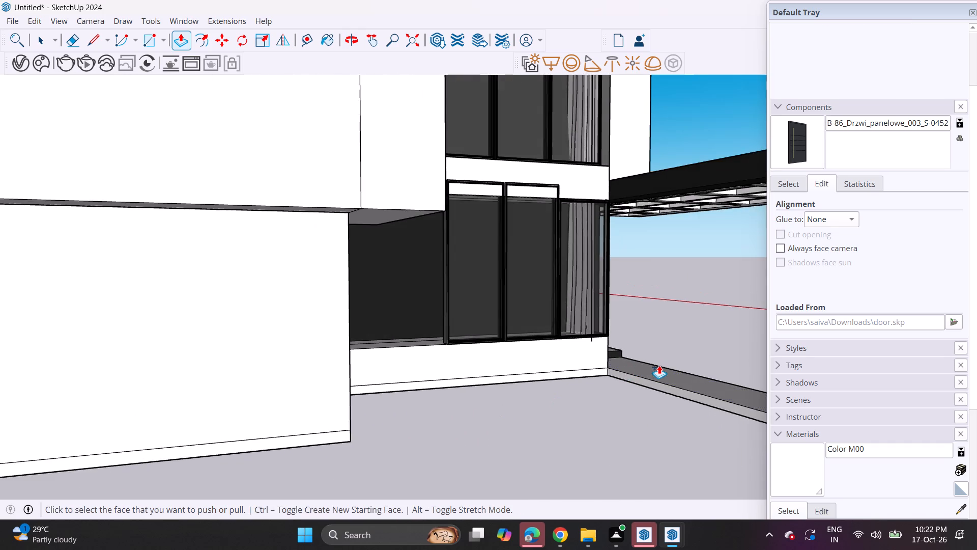
scroll(659, 365, down, 5)
click(664, 379)
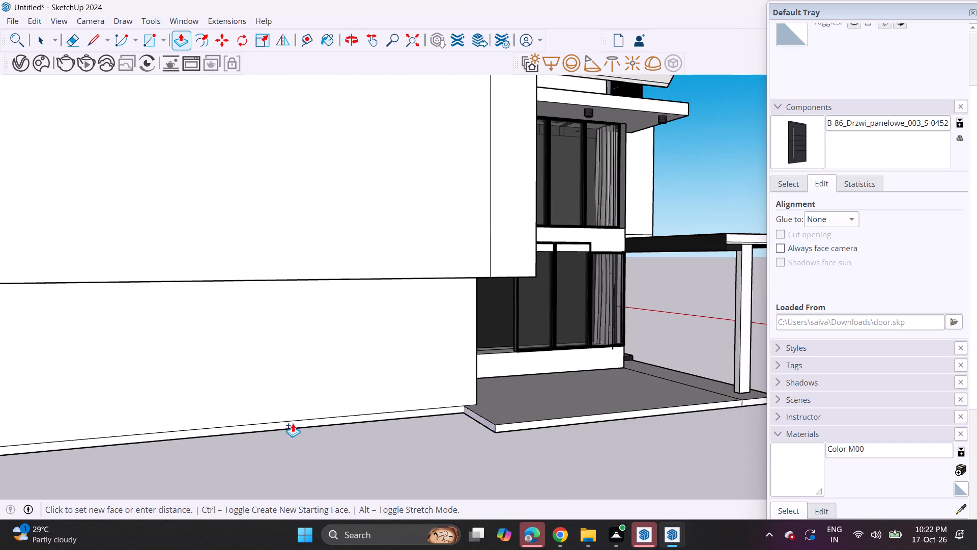
scroll(234, 425, down, 6)
shift+middle_drag(233, 426, 489, 394)
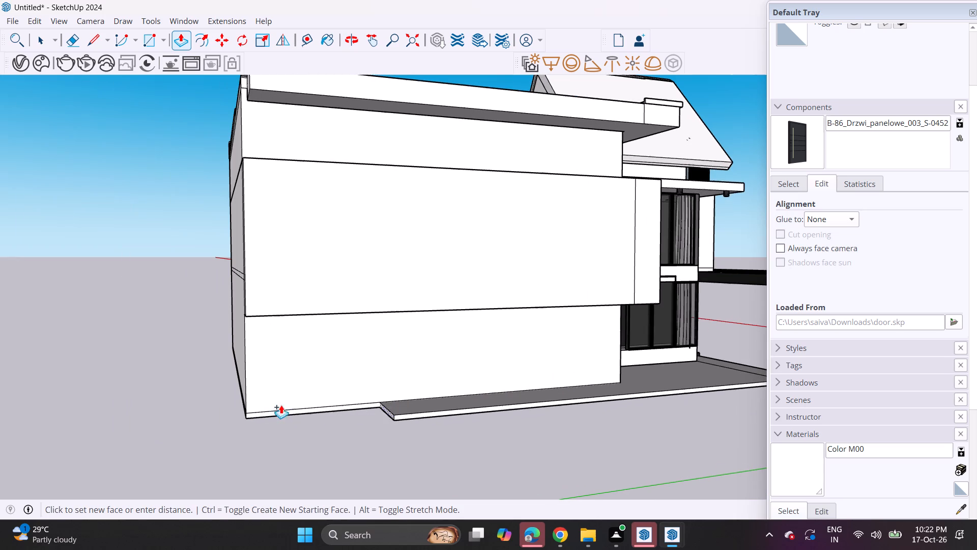
click(248, 366)
Push/Pull the base layer's other end face at the steps along the front wall under the wide window to the villa's corner.
middle_drag(567, 359, 68, 406)
middle_drag(531, 395, 375, 361)
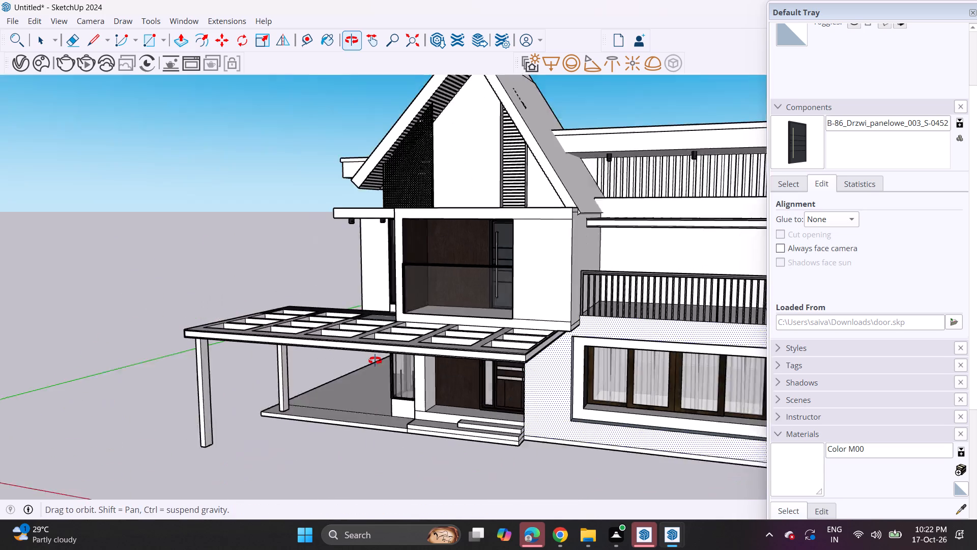
middle_drag(375, 361, 343, 360)
scroll(674, 453, up, 3)
scroll(534, 453, up, 3)
middle_drag(510, 453, 366, 373)
shift+scroll(423, 398, up, 1)
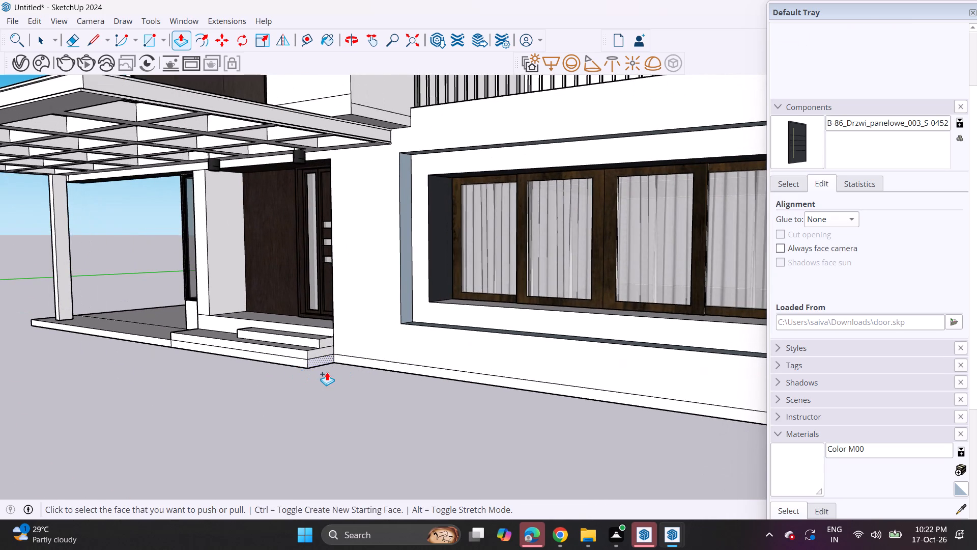
click(324, 364)
scroll(479, 413, down, 4)
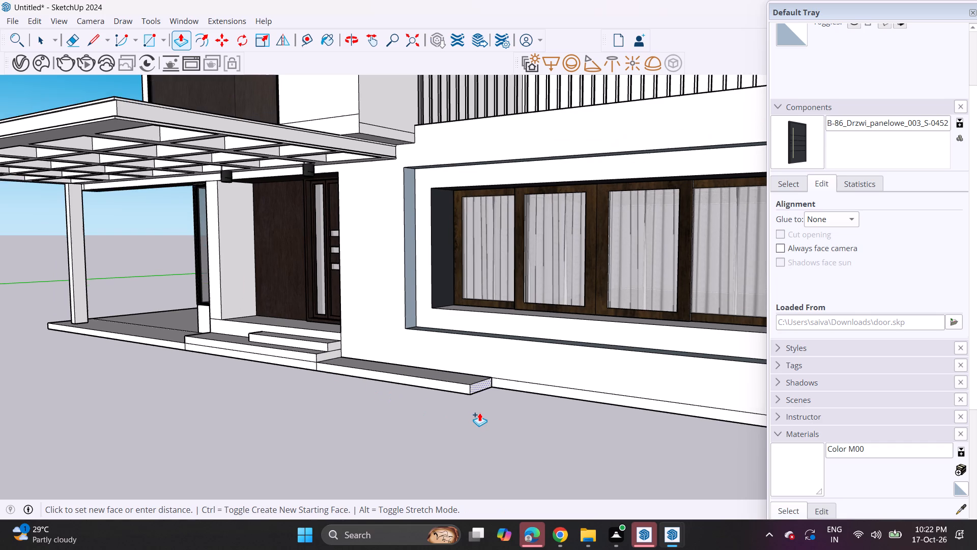
scroll(479, 413, down, 5)
shift+middle_drag(473, 410, 336, 396)
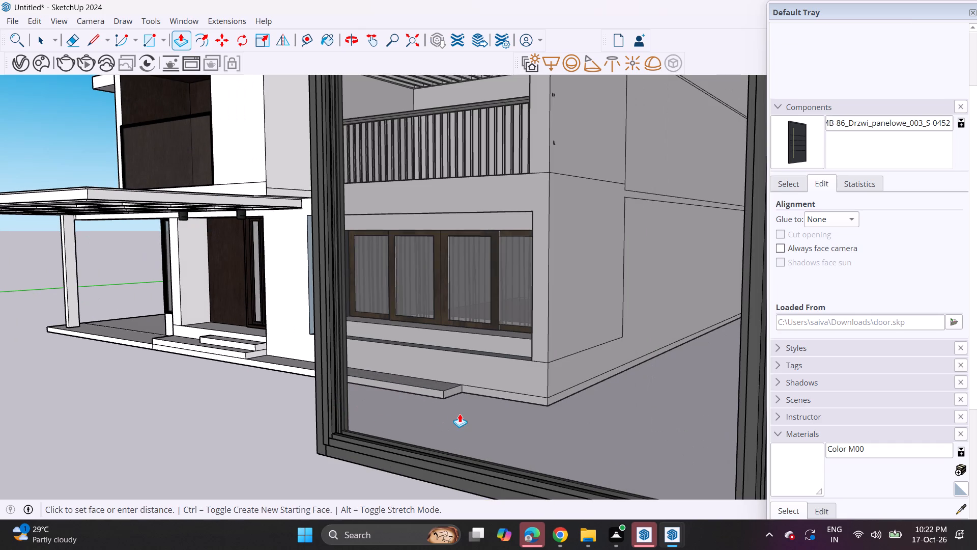
click(592, 439)
Push/Pull the front base ledge's end face a short distance beyond the villa's front corner, past the side wall.
scroll(596, 410, down, 7)
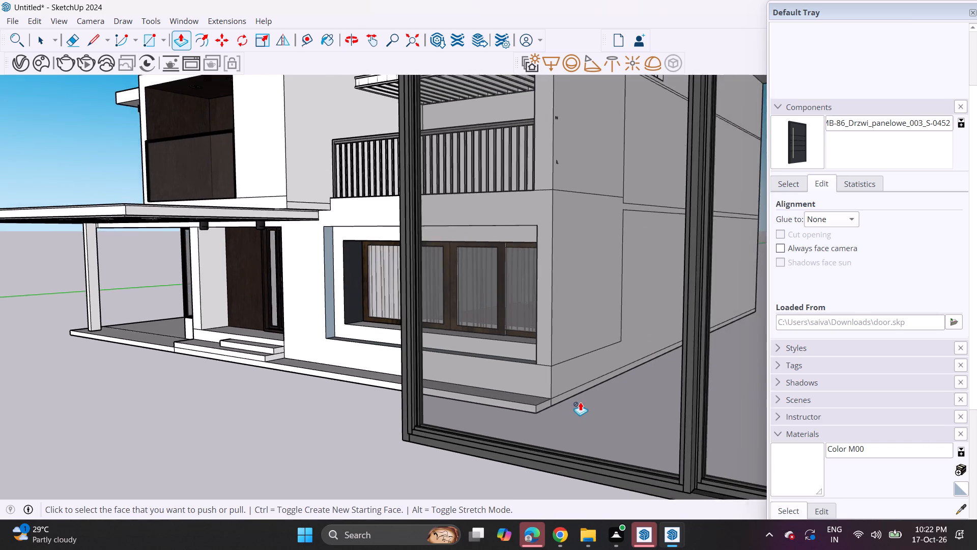
scroll(580, 402, down, 2)
middle_drag(680, 362, 510, 352)
shift+middle_drag(540, 385, 41, 354)
shift+middle_drag(486, 328, 142, 261)
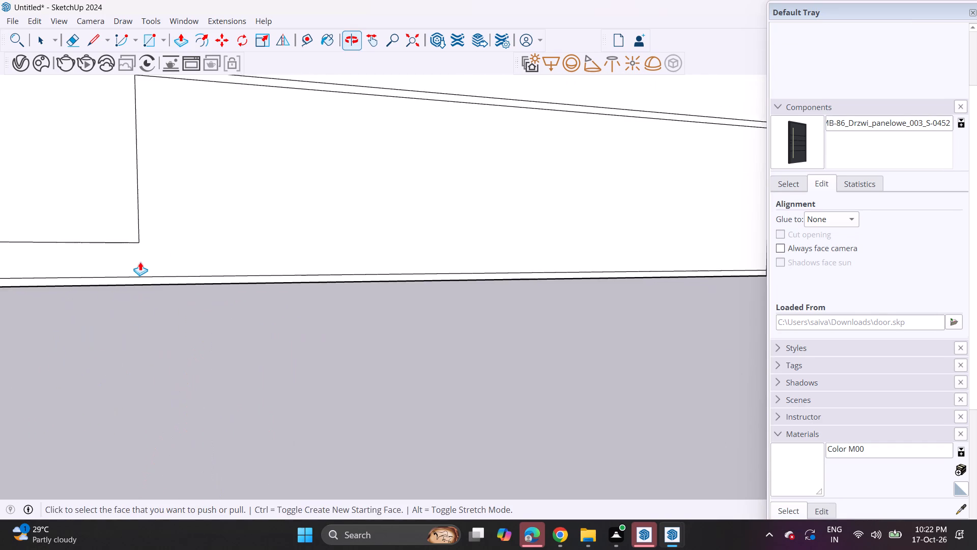
shift+middle_drag(134, 270, 641, 342)
click(459, 361)
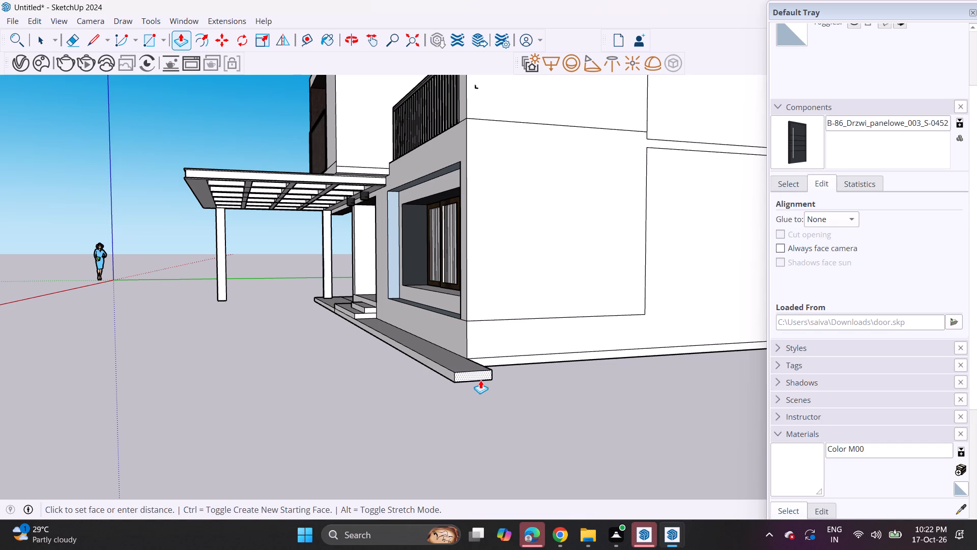
click(480, 380)
Push/Pull the projecting ledge's rear-facing side along the plain side wall to the villa's rear corner.
middle_drag(480, 381, 480, 380)
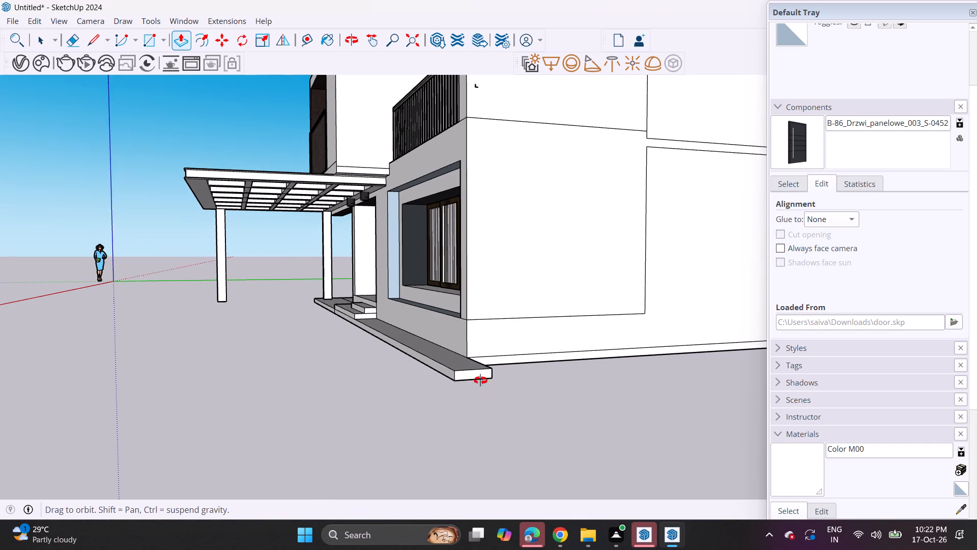
middle_drag(480, 380, 312, 410)
click(290, 380)
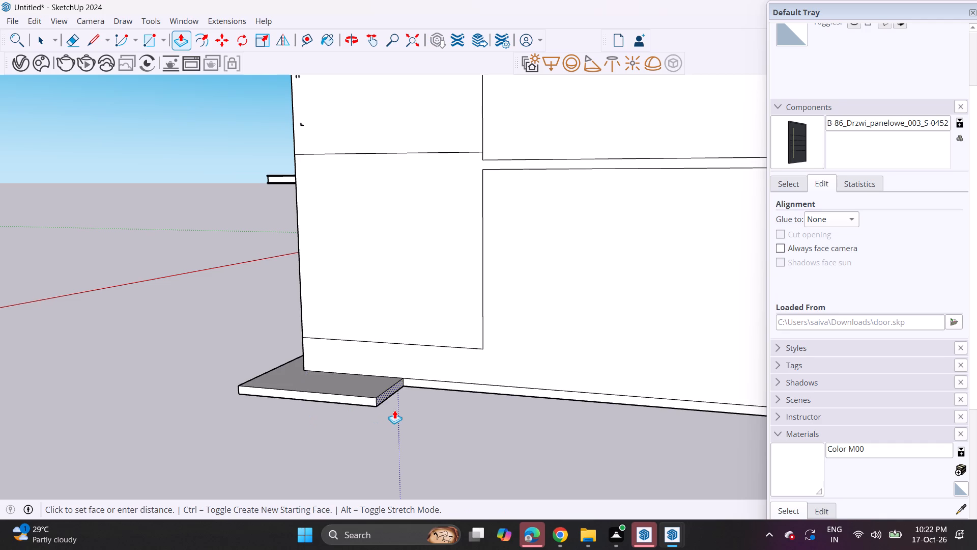
scroll(394, 410, down, 20)
scroll(394, 410, down, 5)
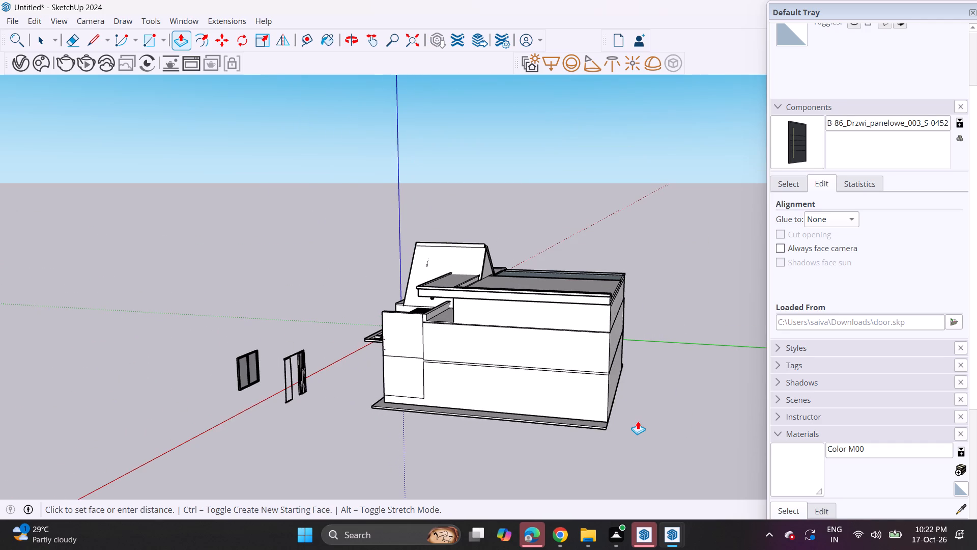
click(608, 398)
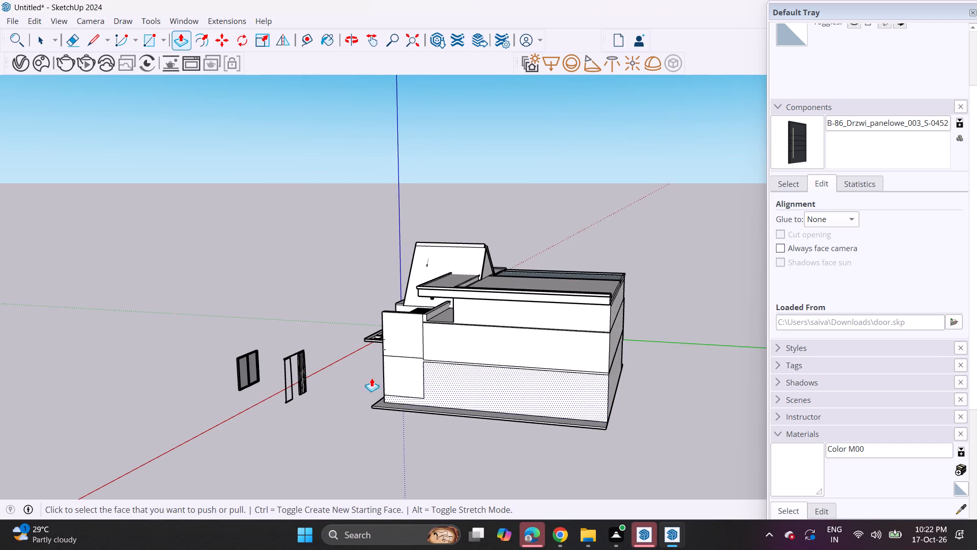
Erase the seam edges where the front base ledge meets the pergola-side slab and the entrance steps' lower corner.
middle_drag(344, 364, 743, 313)
scroll(470, 390, up, 5)
middle_drag(469, 388, 480, 420)
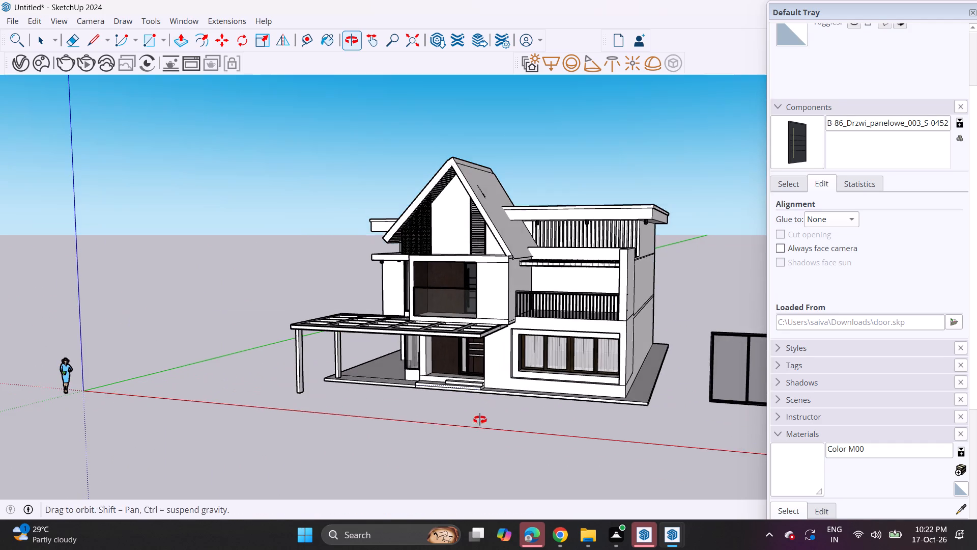
middle_drag(480, 420, 480, 420)
scroll(433, 387, up, 3)
scroll(391, 375, up, 9)
scroll(431, 400, up, 4)
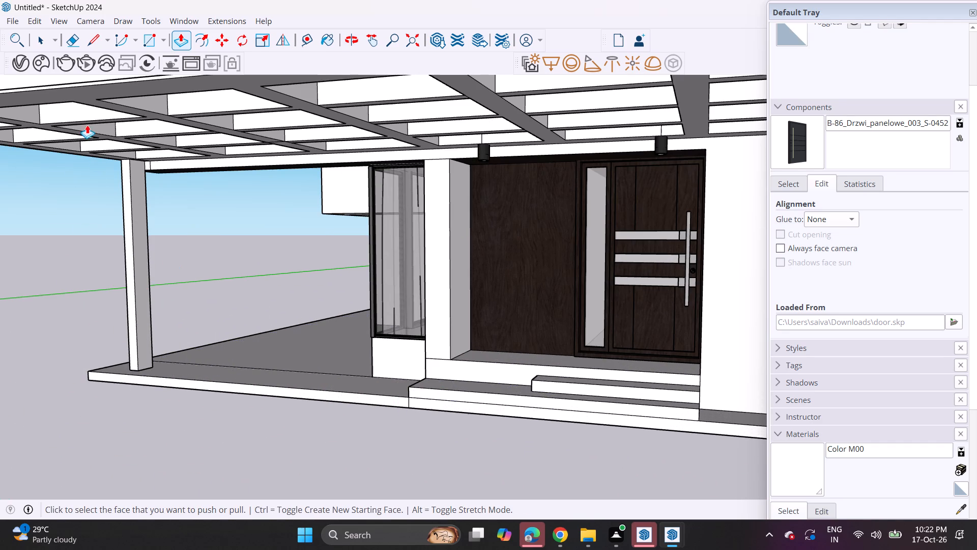
click(78, 44)
click(287, 370)
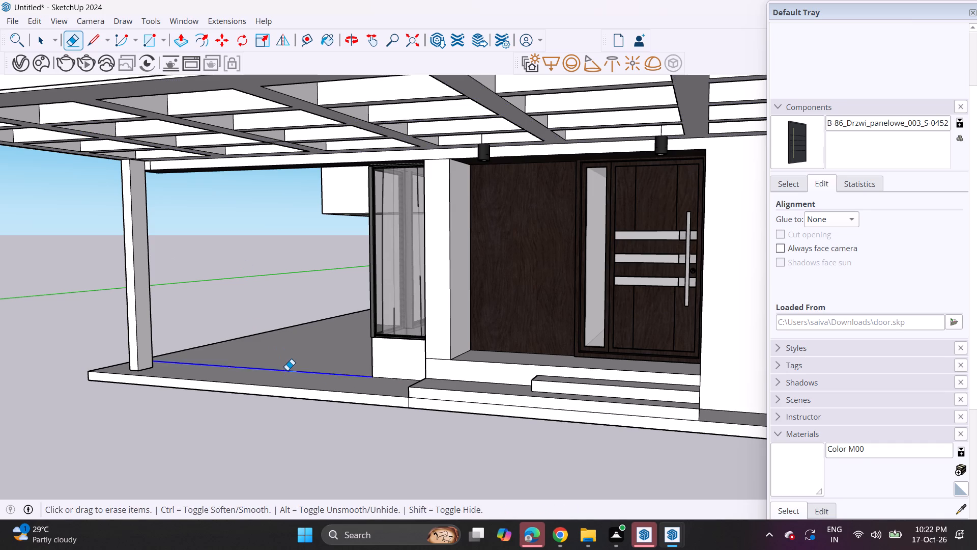
scroll(408, 410, up, 7)
click(409, 394)
scroll(406, 409, down, 3)
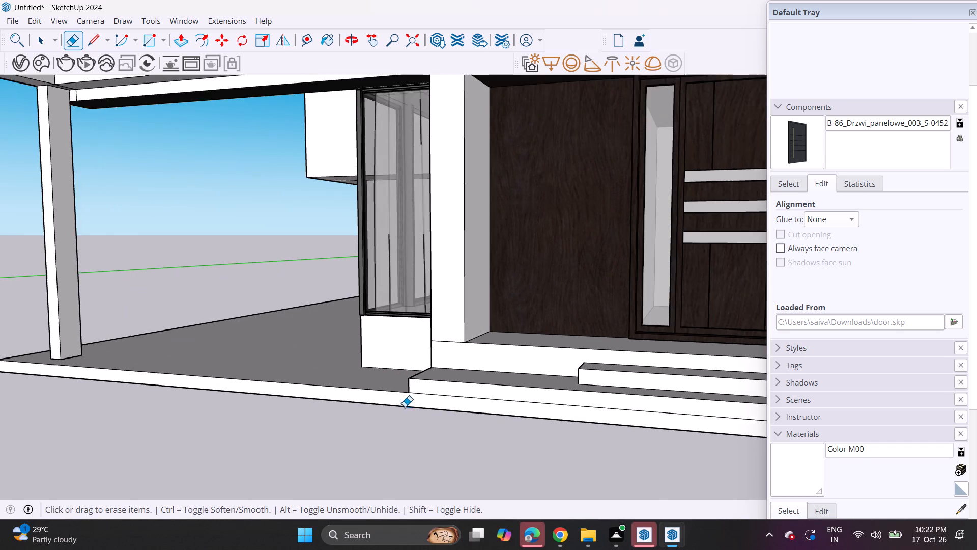
scroll(405, 407, down, 16)
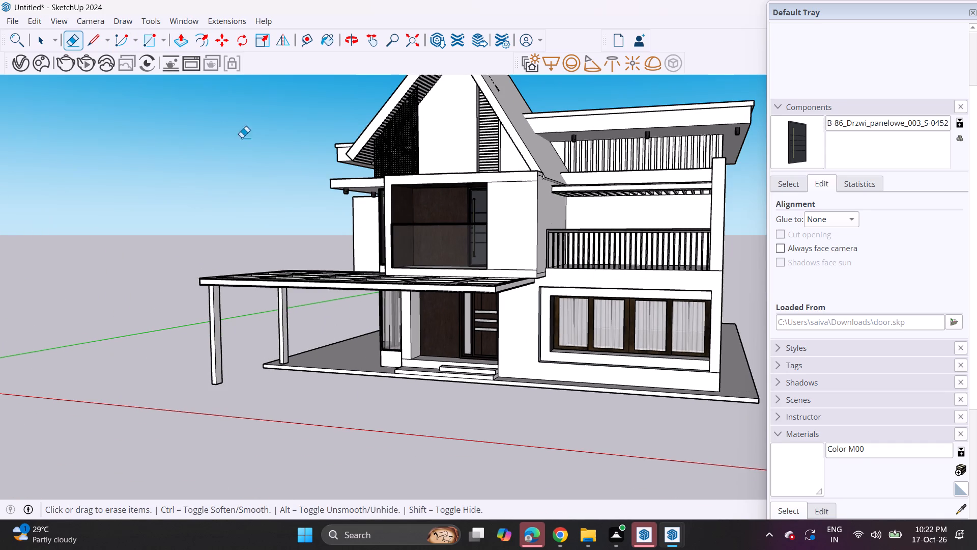
Push/Pull the base slab's front face forward, well past the pergola's front post, to form a front yard platform.
click(179, 36)
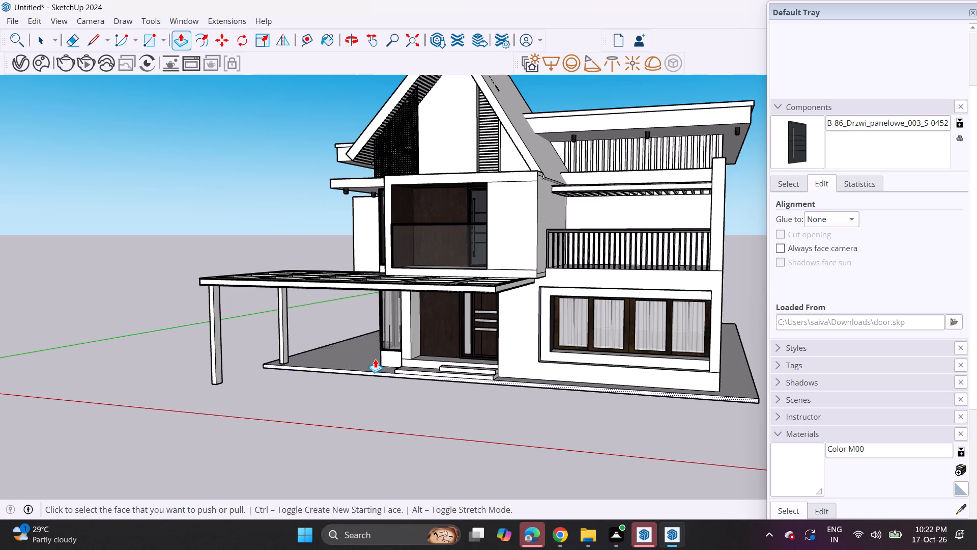
click(371, 375)
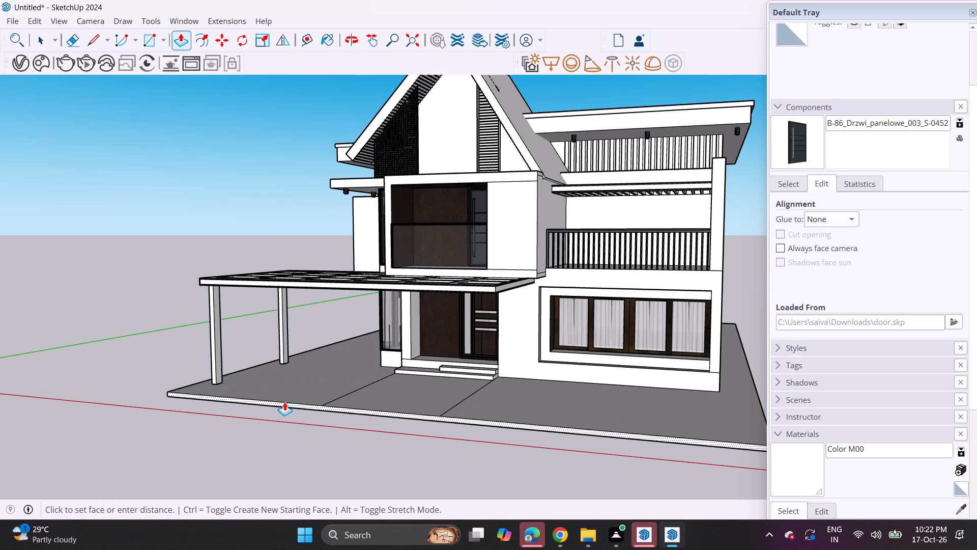
click(255, 406)
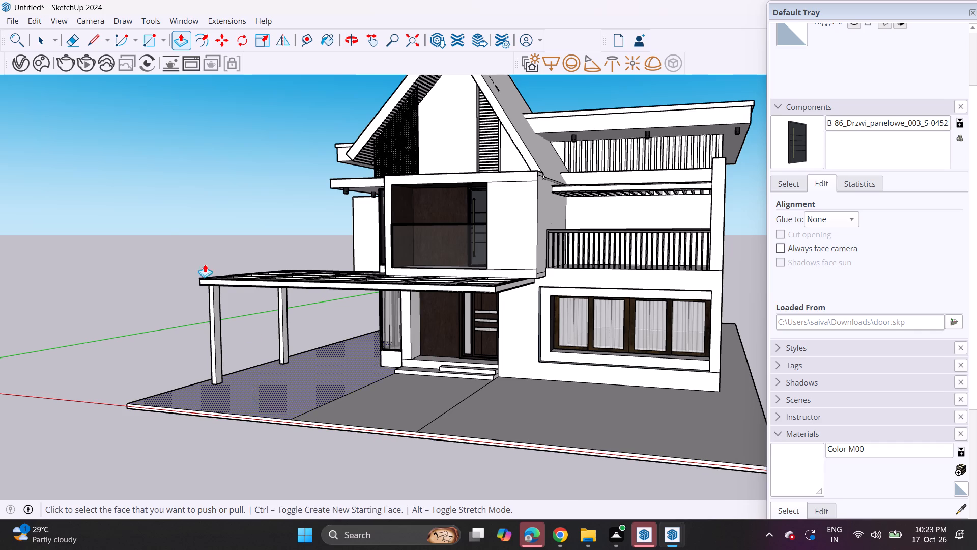
Erase the two leftover seam lines crossing the extended slab in front of the entrance steps.
click(70, 41)
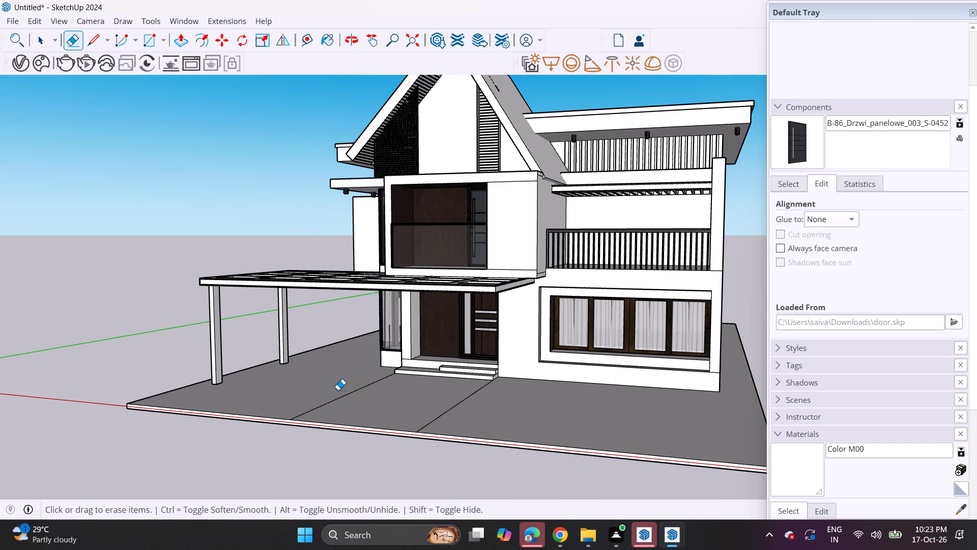
drag(338, 390, 395, 409)
drag(420, 415, 459, 429)
middle_drag(452, 414, 511, 394)
scroll(511, 388, down, 3)
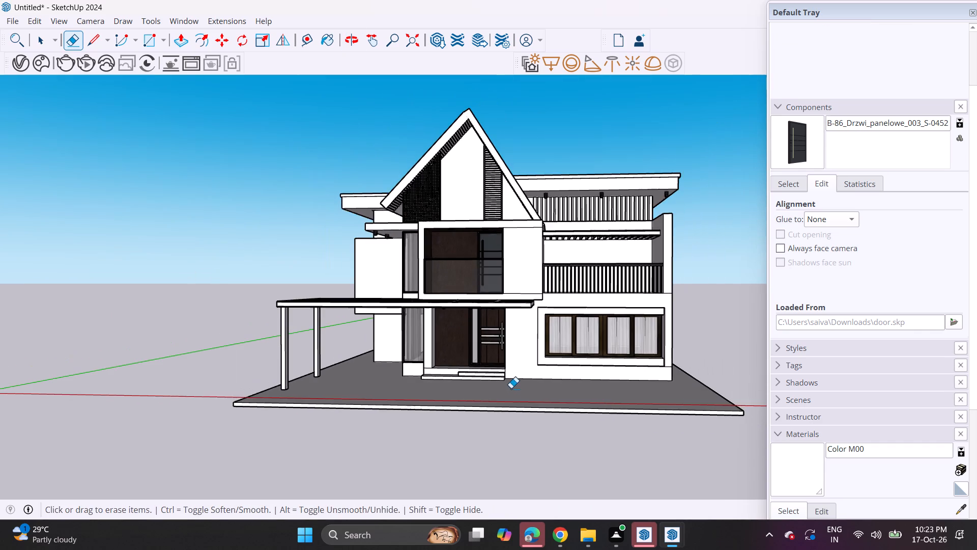
Push/Pull the plain side wall's ground-floor face slightly outward and repeat the same offset on the adjoining side wall faces.
middle_drag(479, 390, 525, 378)
middle_drag(523, 362, 505, 417)
middle_drag(496, 417, 472, 406)
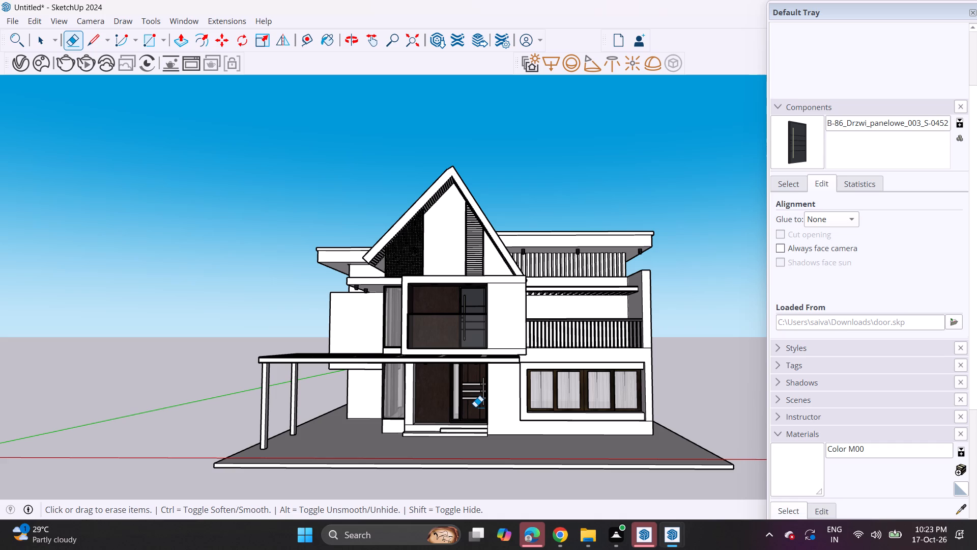
middle_drag(673, 360, 566, 403)
scroll(606, 417, up, 4)
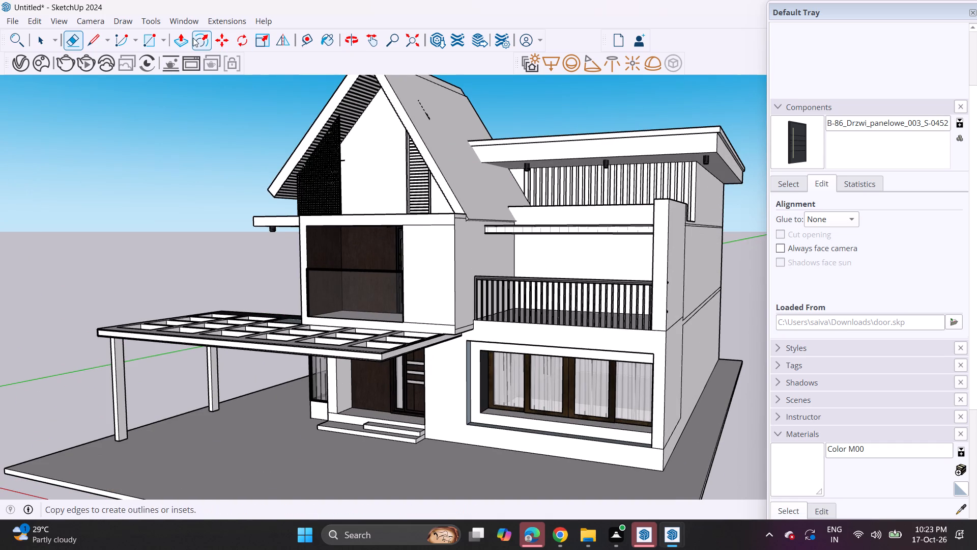
click(185, 37)
click(678, 399)
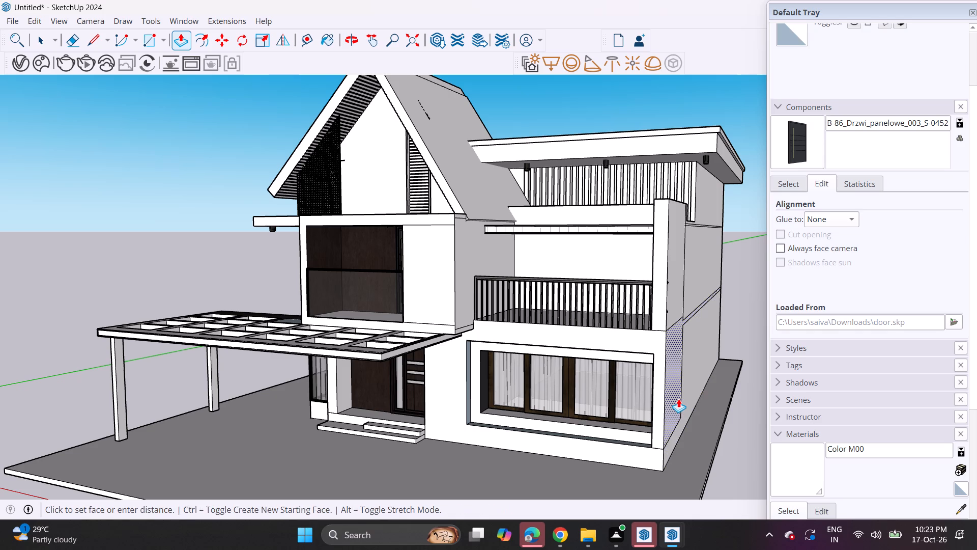
click(684, 404)
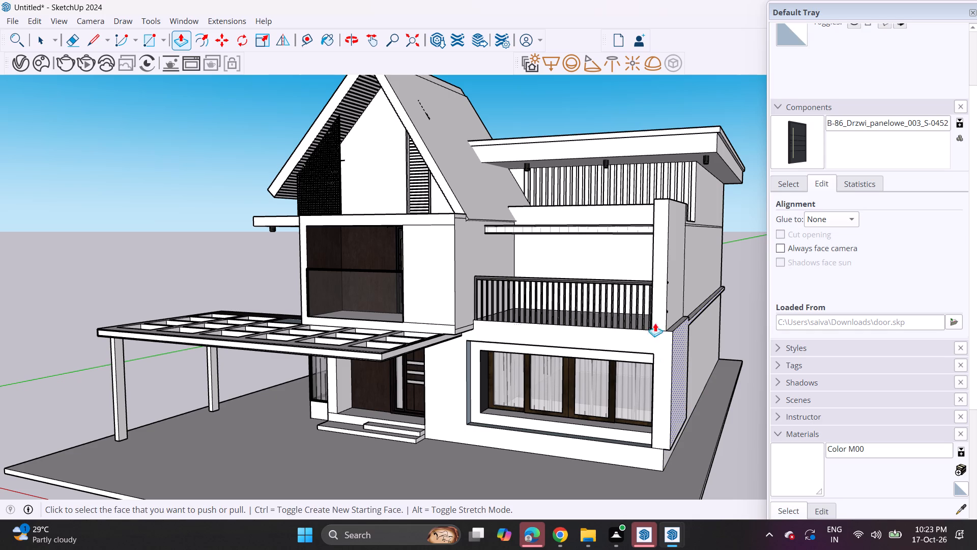
double_click(671, 312)
double_click(700, 287)
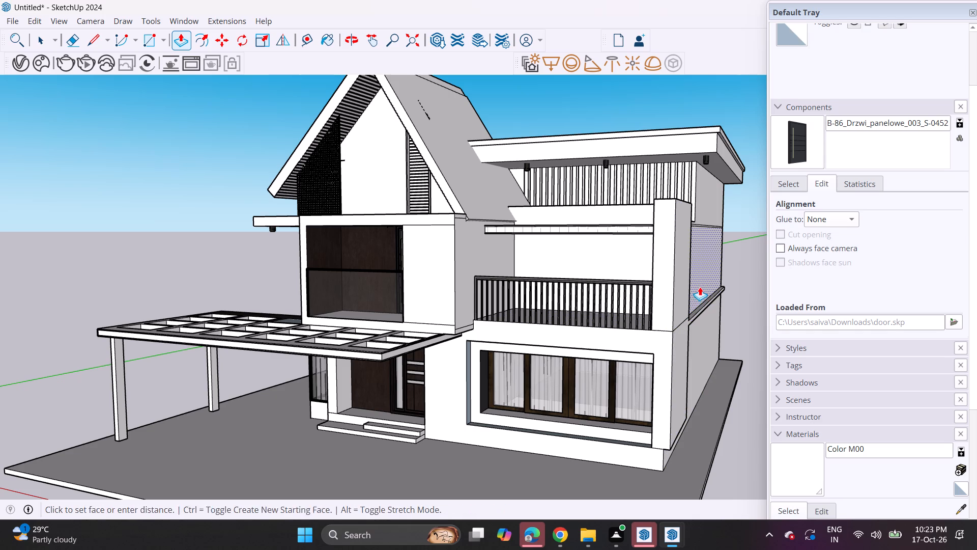
double_click(717, 354)
Examine the villa's front elevation with the extended base slab from several angles.
middle_drag(664, 452, 728, 404)
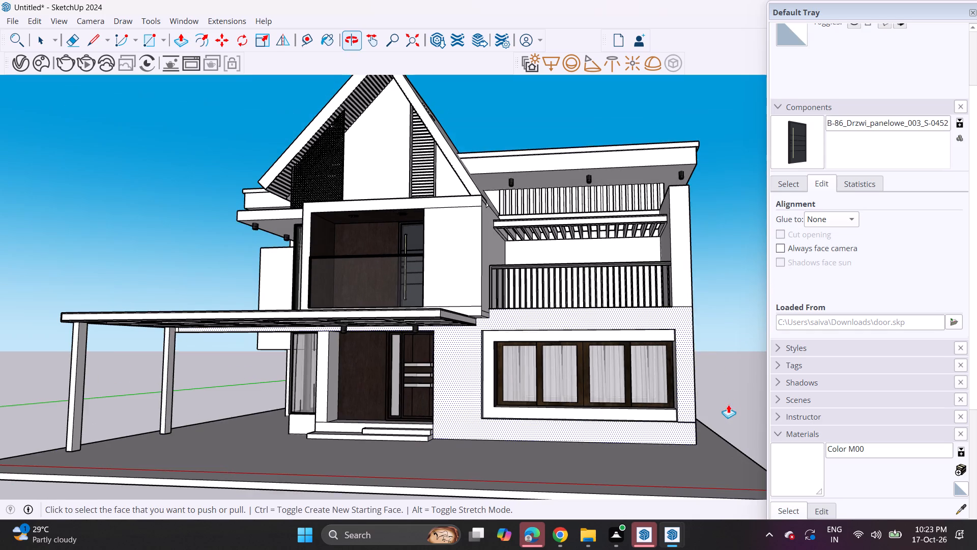
scroll(685, 394, down, 2)
middle_drag(554, 396, 608, 376)
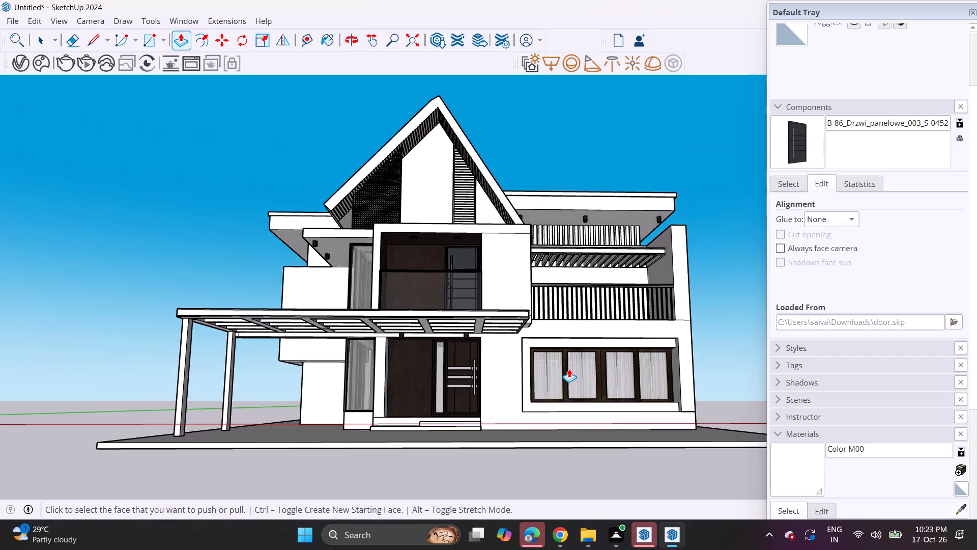
shift+middle_drag(568, 368, 580, 408)
middle_drag(567, 407, 580, 424)
middle_drag(579, 426, 559, 331)
middle_drag(558, 333, 556, 385)
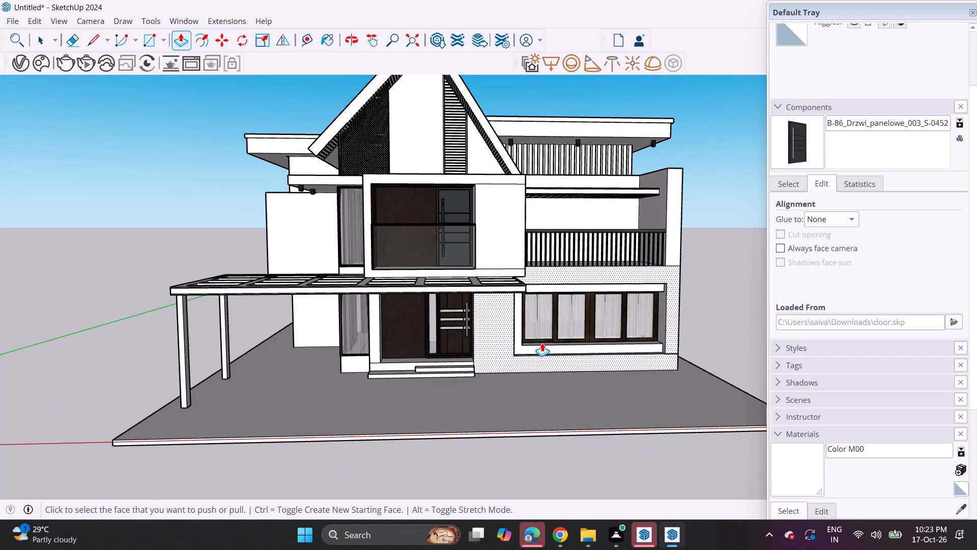
middle_drag(542, 342, 548, 399)
middle_drag(544, 382, 549, 346)
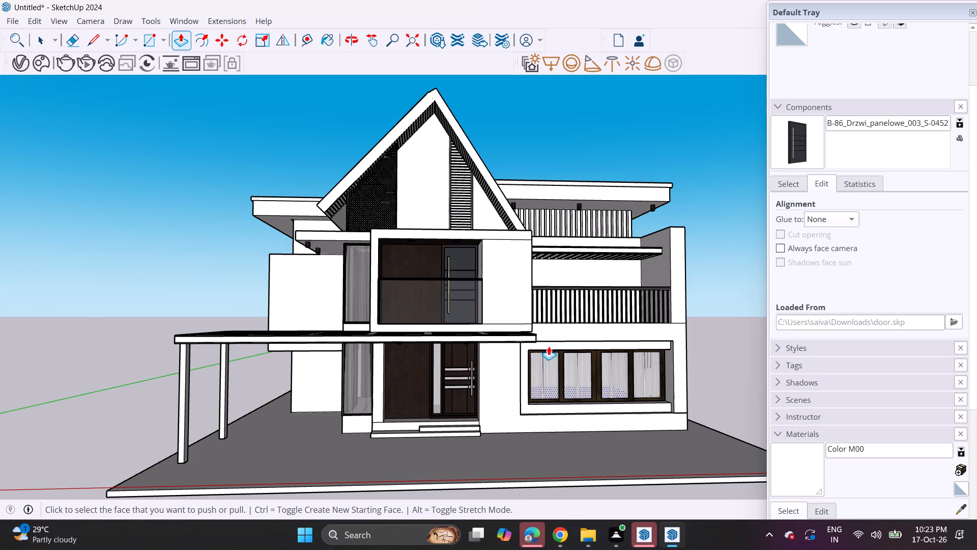
Start an import and look through the model files in the Downloads folder for one suited to the villa's exterior.
click(17, 21)
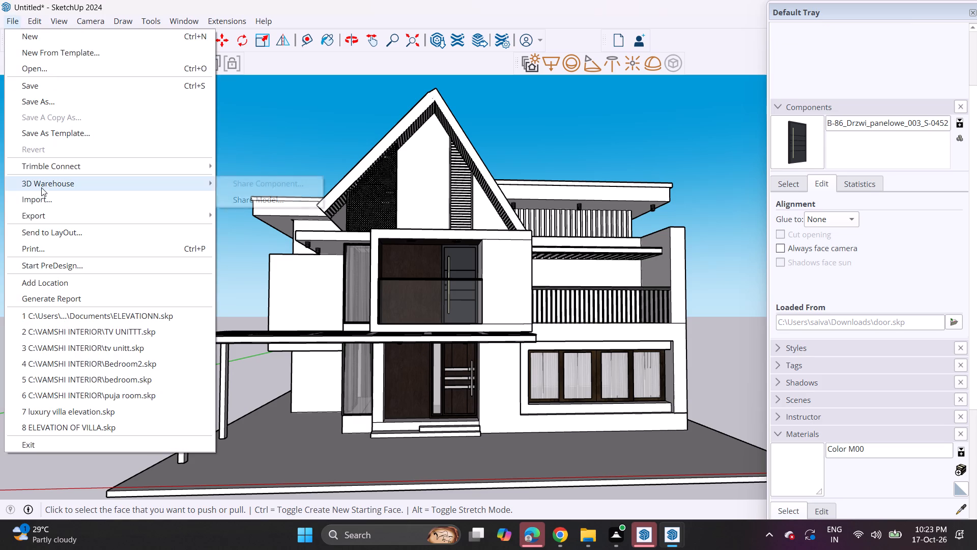
click(41, 191)
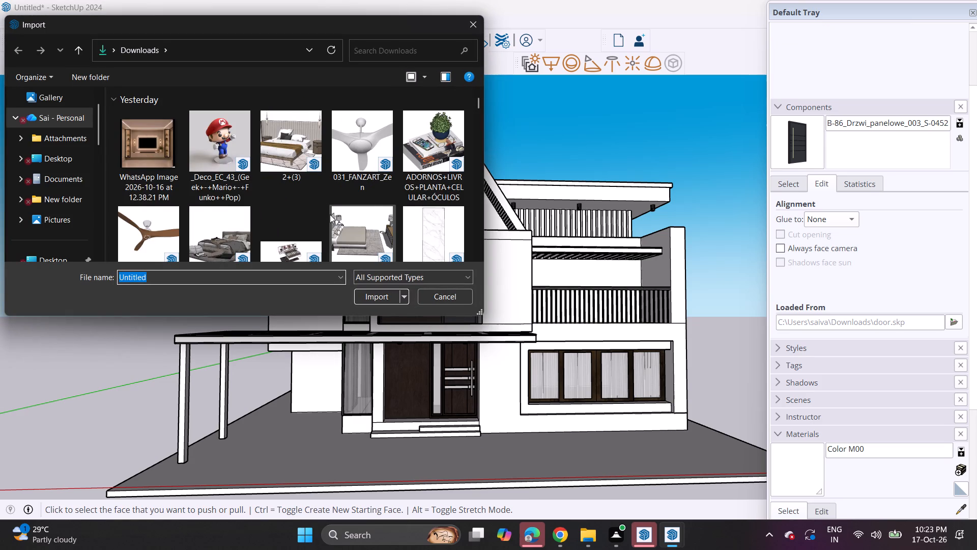
scroll(330, 214, down, 4)
scroll(334, 211, up, 3)
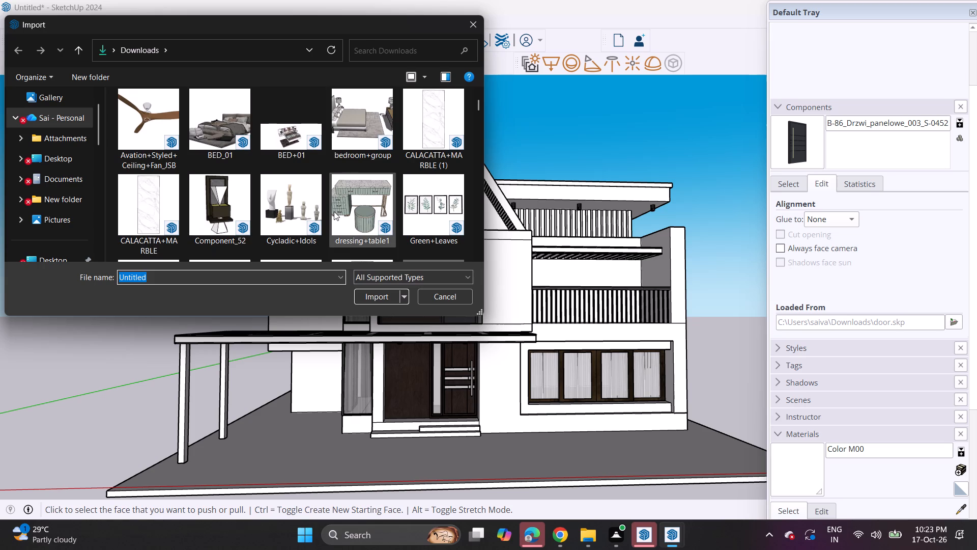
scroll(334, 211, up, 1)
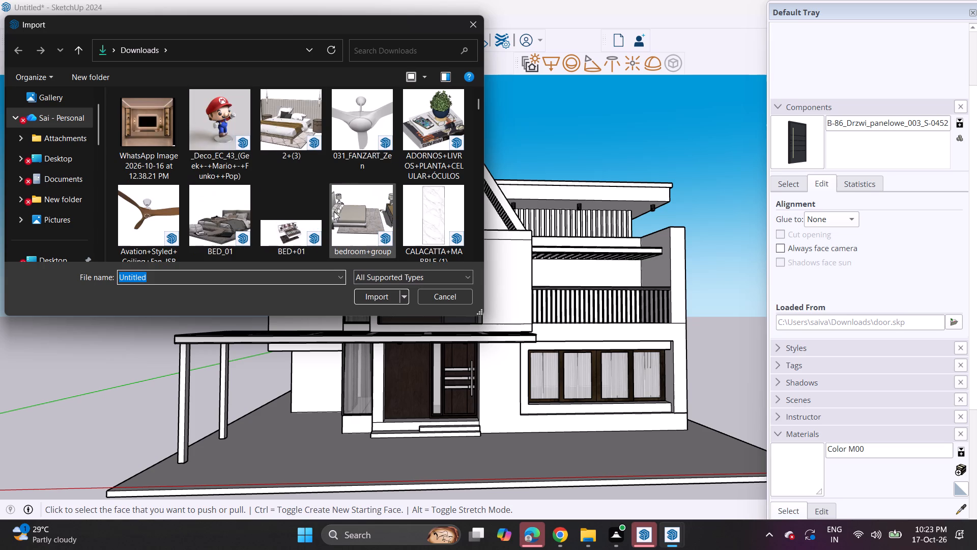
scroll(334, 211, down, 7)
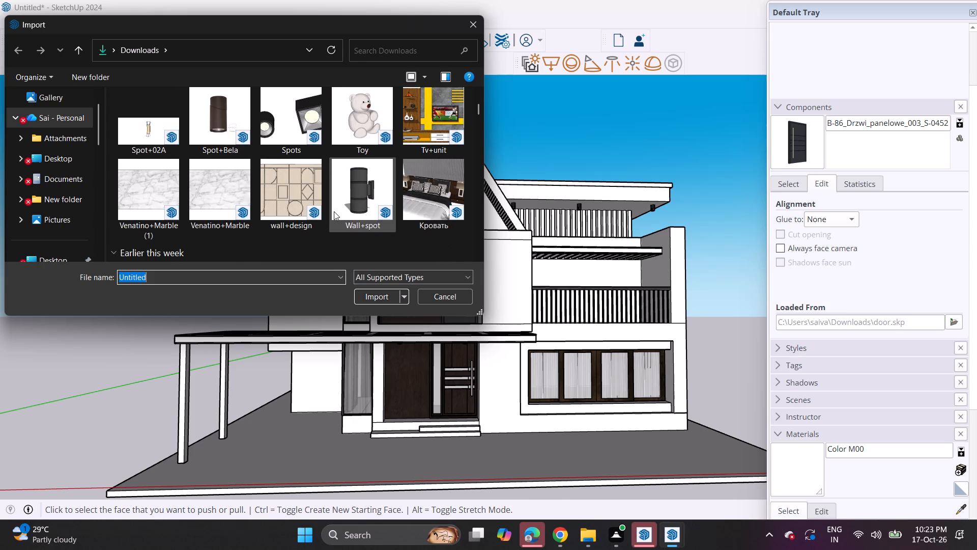
scroll(334, 211, down, 8)
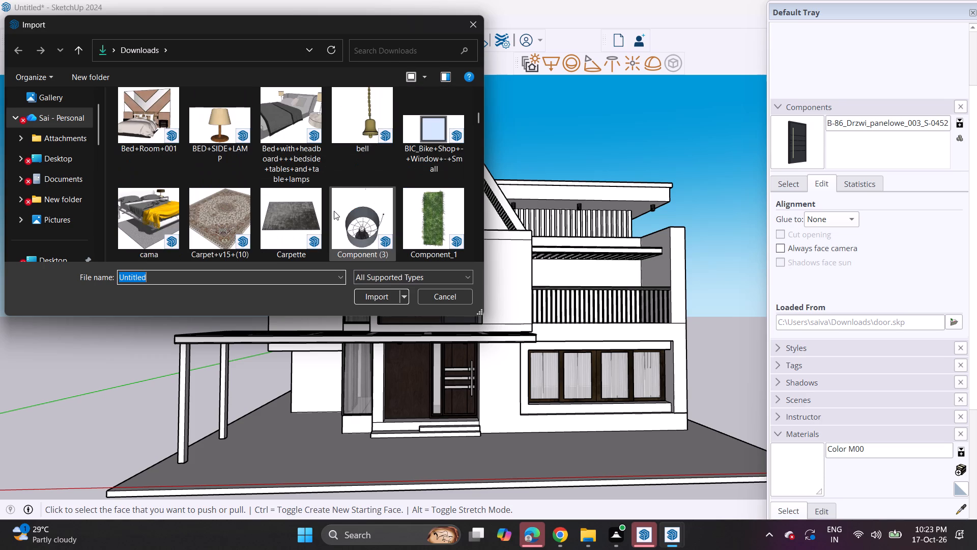
scroll(334, 211, down, 4)
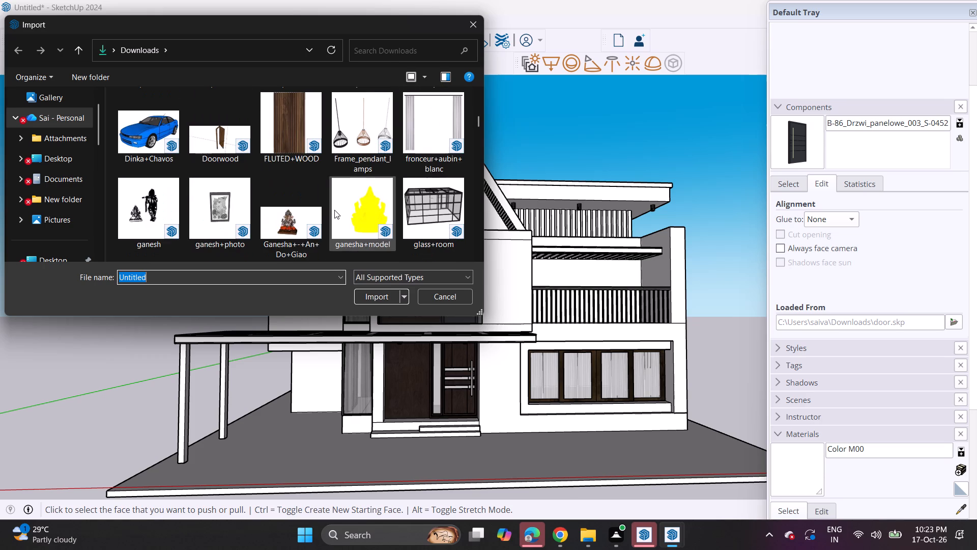
scroll(334, 210, down, 3)
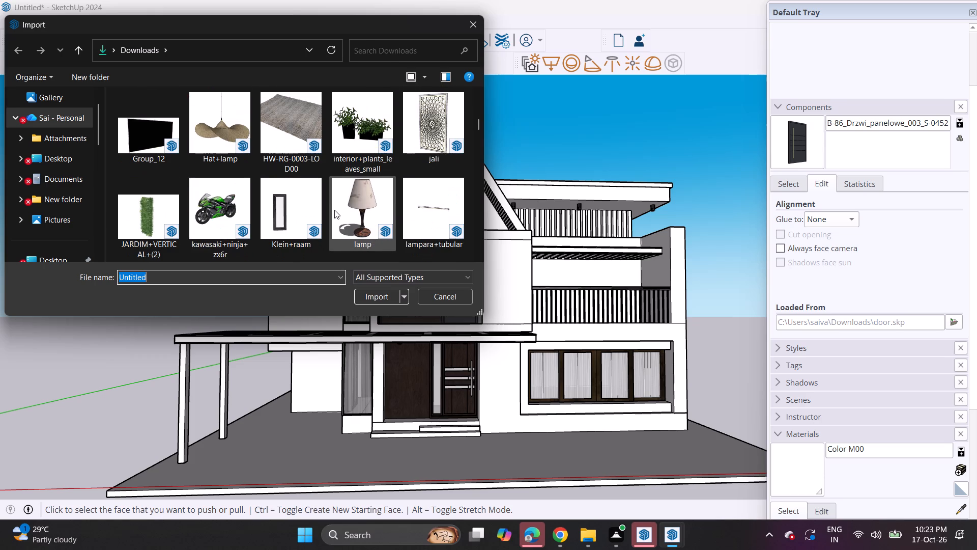
scroll(334, 210, down, 9)
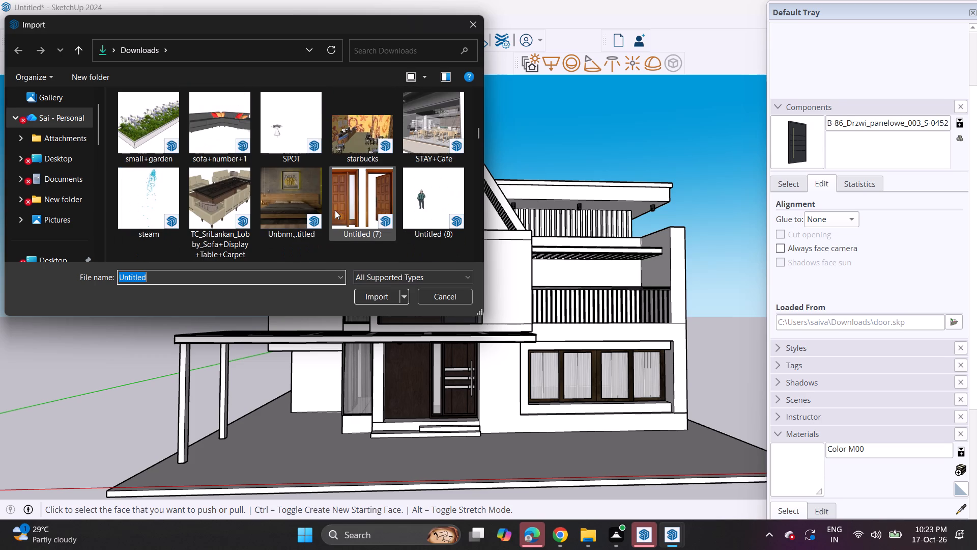
scroll(335, 210, down, 3)
scroll(335, 212, up, 2)
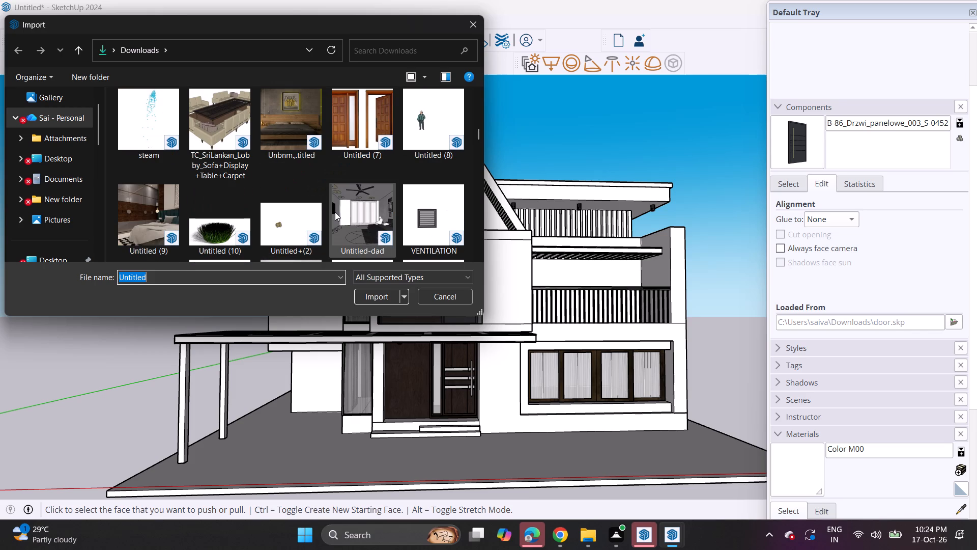
scroll(333, 212, down, 1)
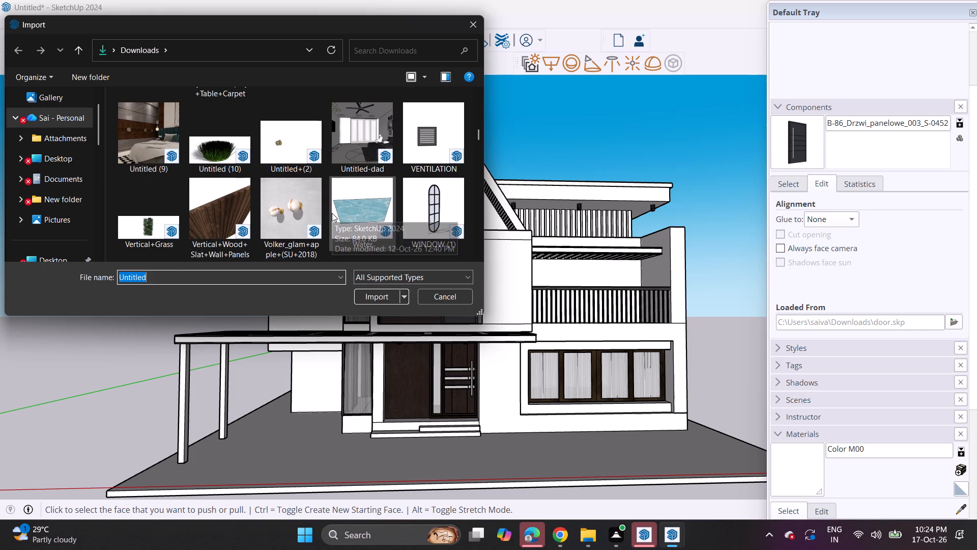
scroll(332, 213, down, 8)
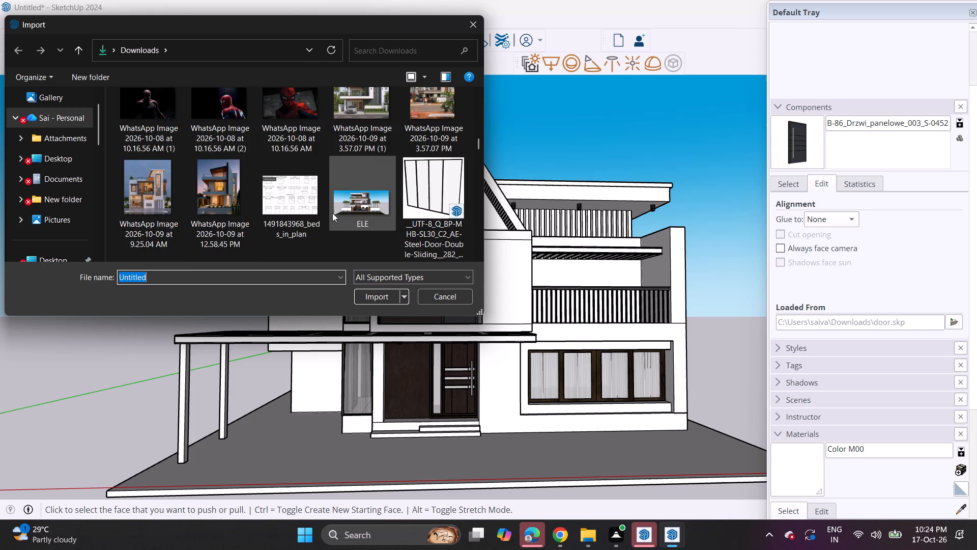
scroll(332, 213, down, 7)
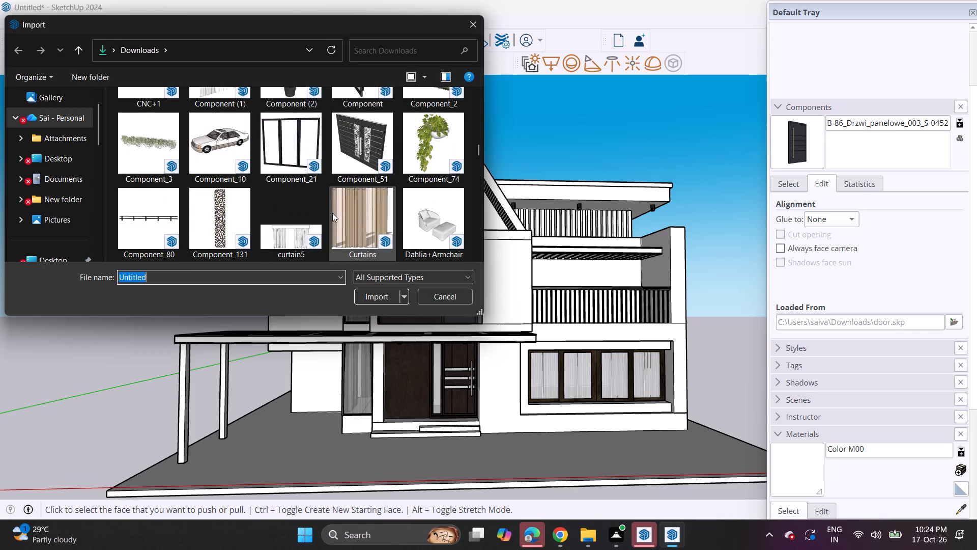
scroll(332, 213, down, 5)
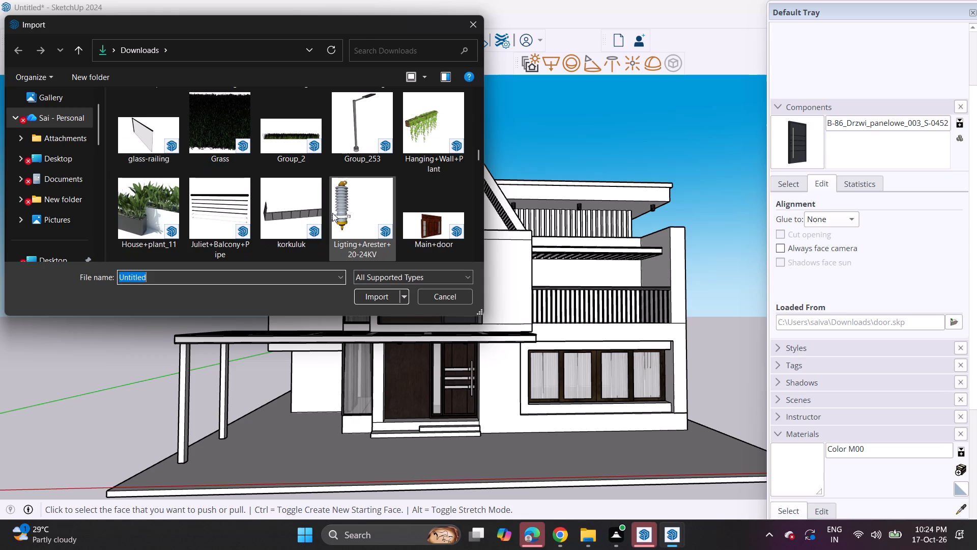
scroll(332, 213, down, 7)
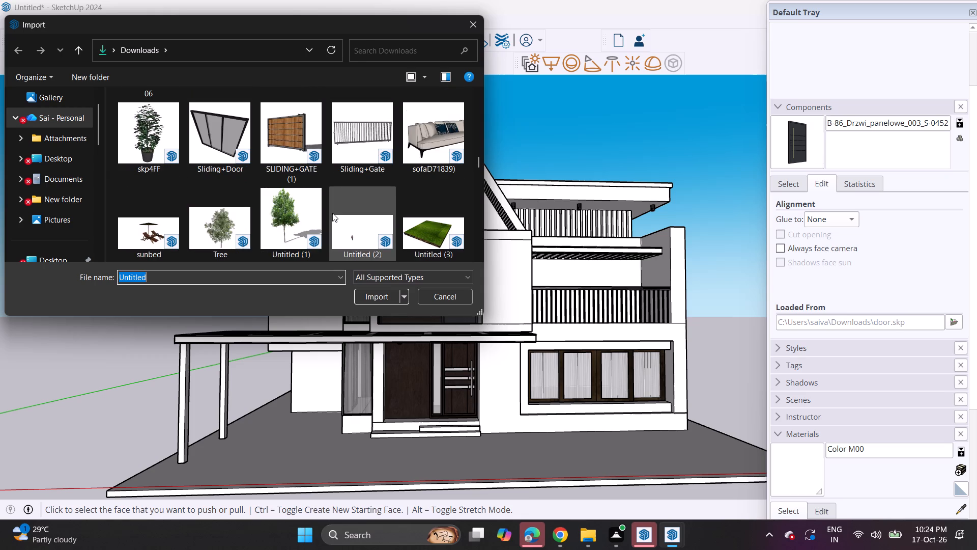
scroll(332, 213, down, 1)
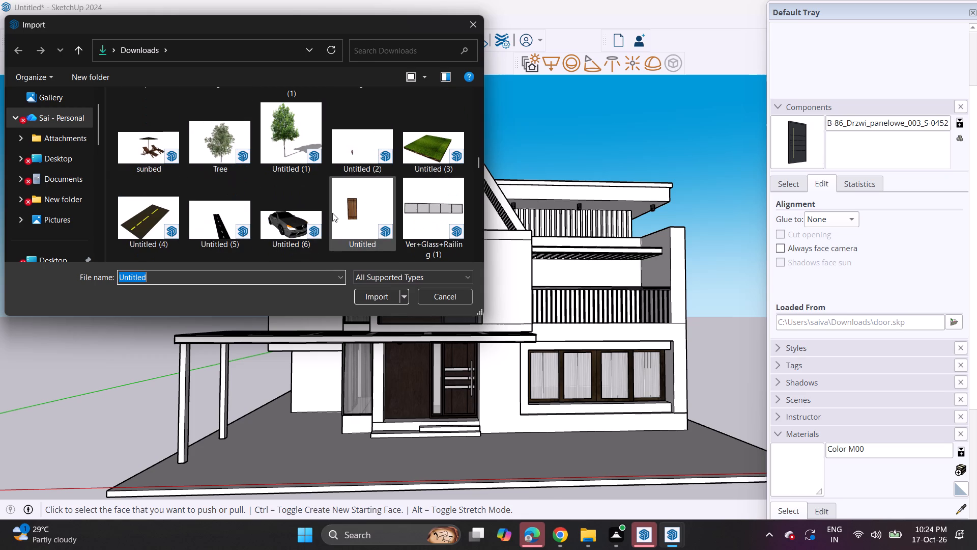
scroll(332, 213, down, 5)
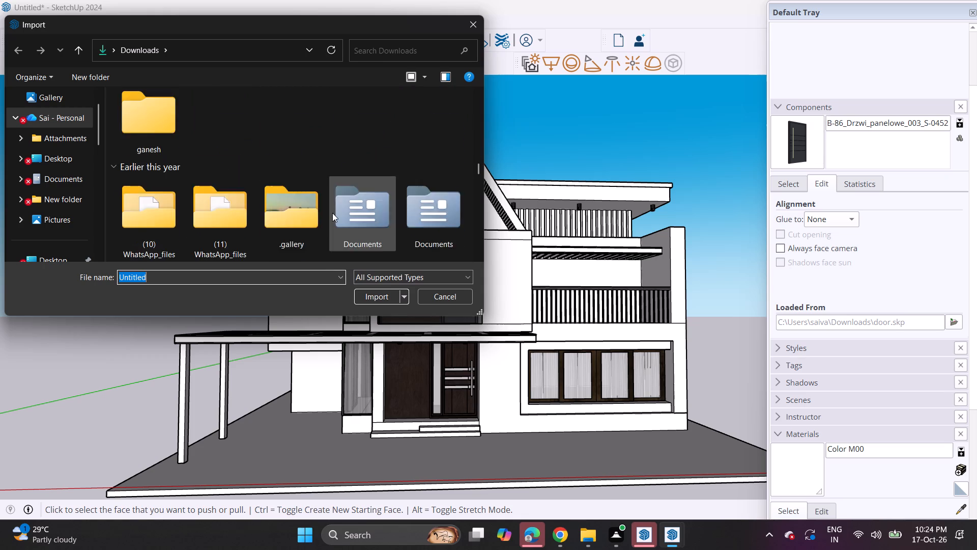
scroll(332, 213, down, 3)
scroll(332, 213, up, 7)
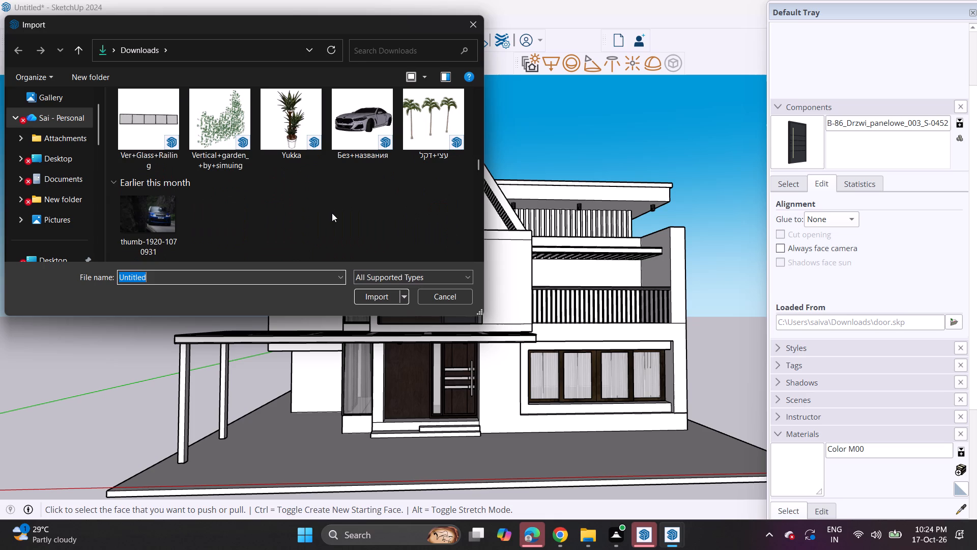
scroll(332, 213, up, 5)
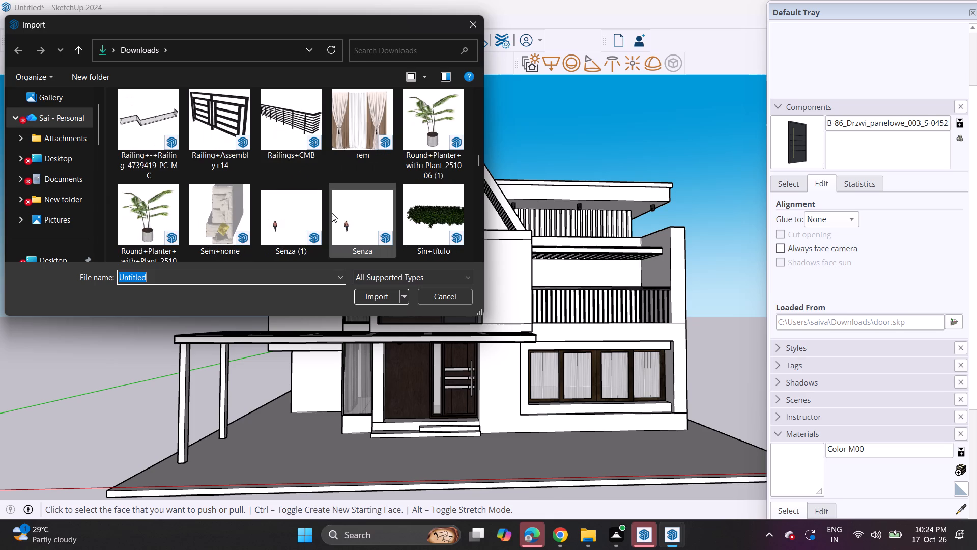
scroll(332, 213, up, 5)
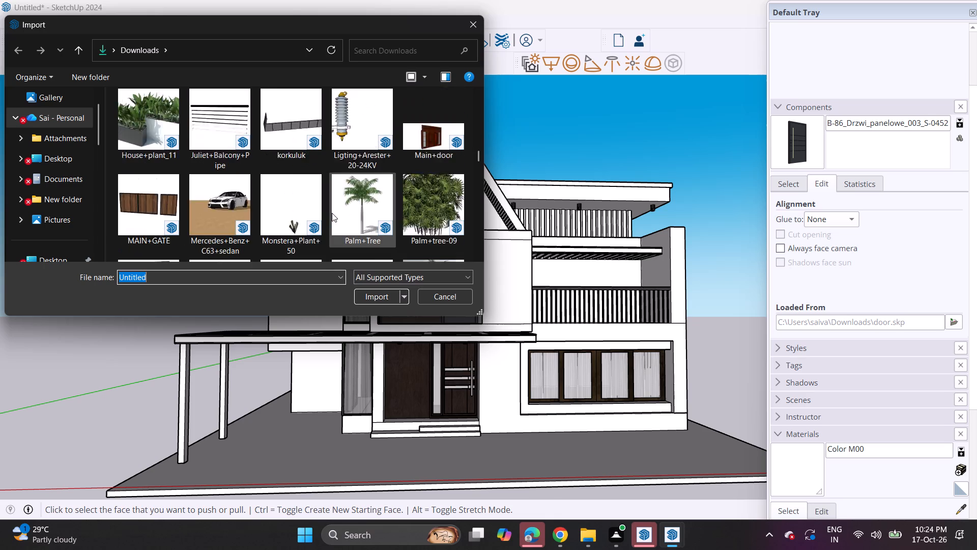
scroll(332, 213, up, 5)
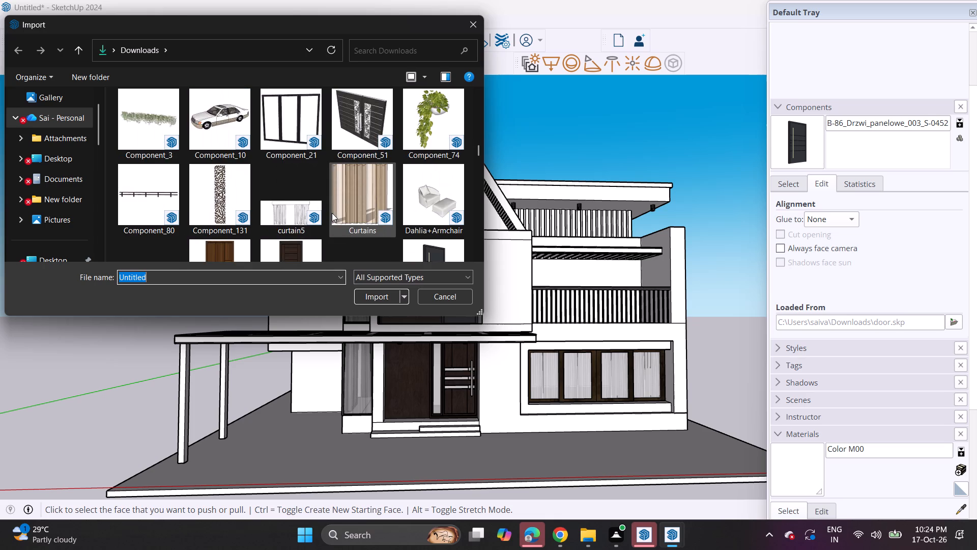
scroll(332, 213, up, 8)
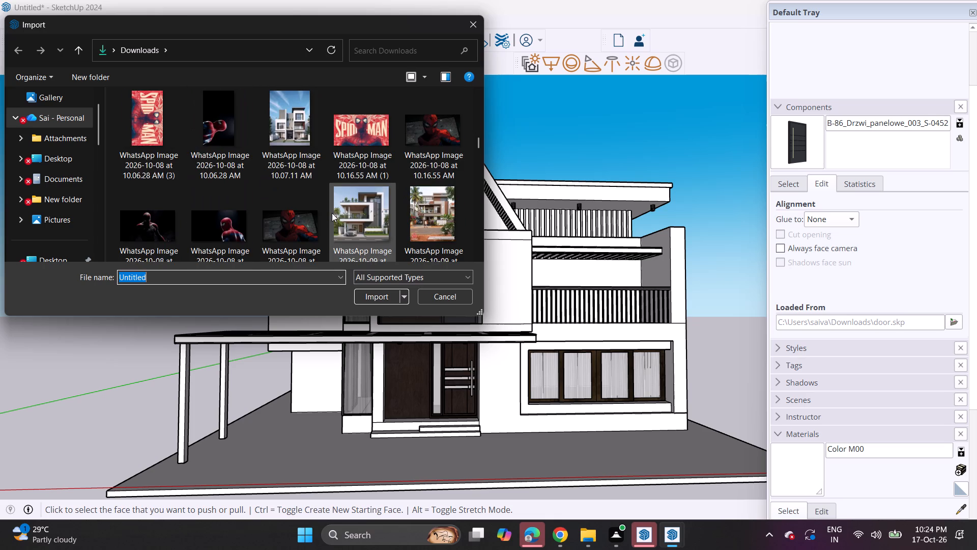
scroll(332, 213, up, 7)
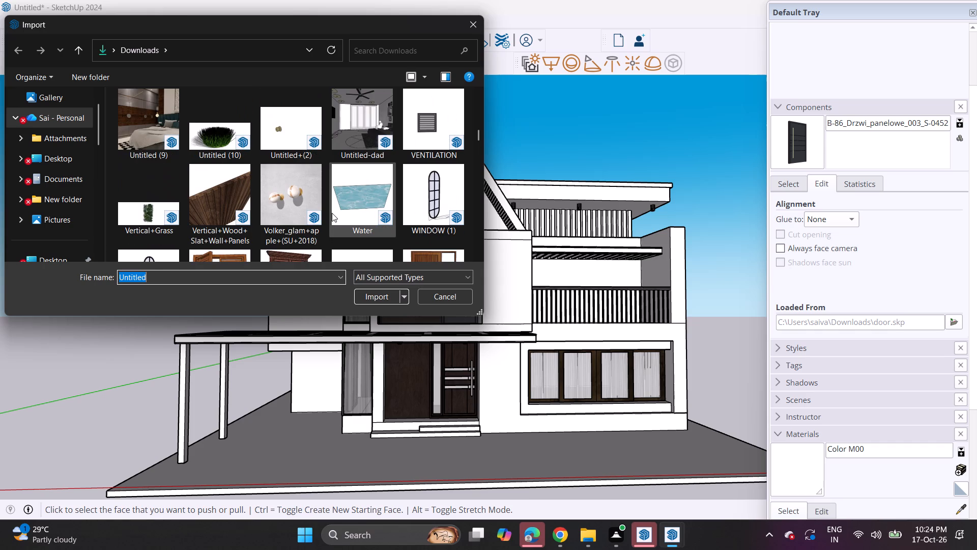
scroll(332, 213, up, 1)
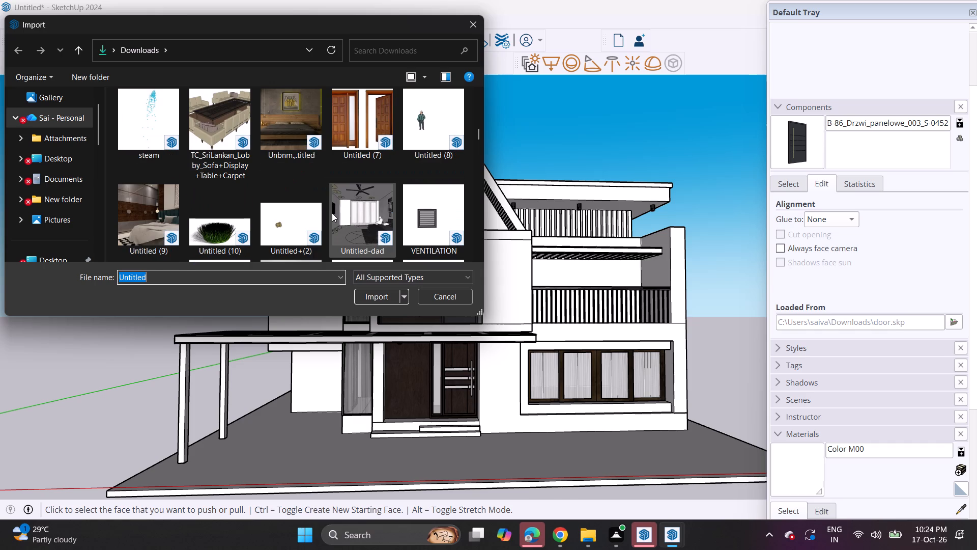
scroll(332, 213, up, 3)
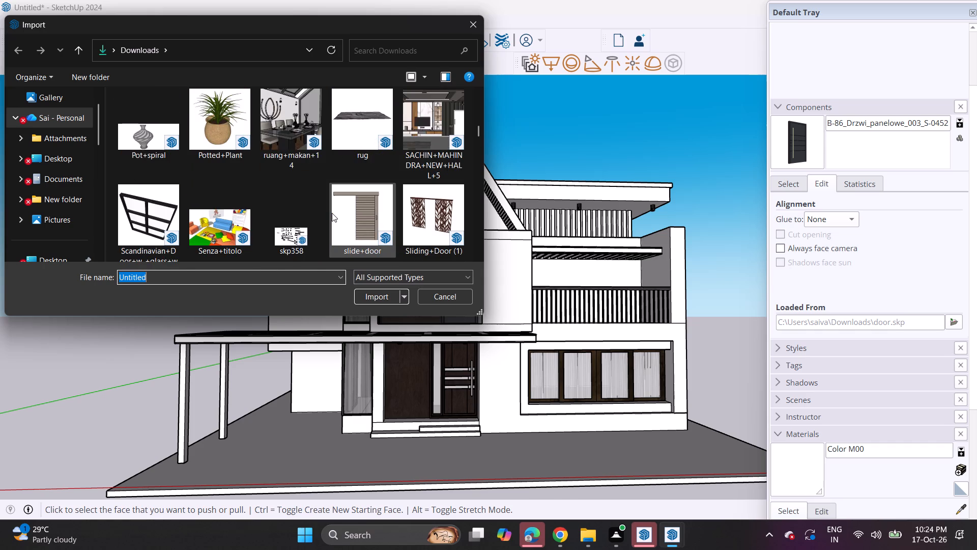
scroll(332, 213, up, 1)
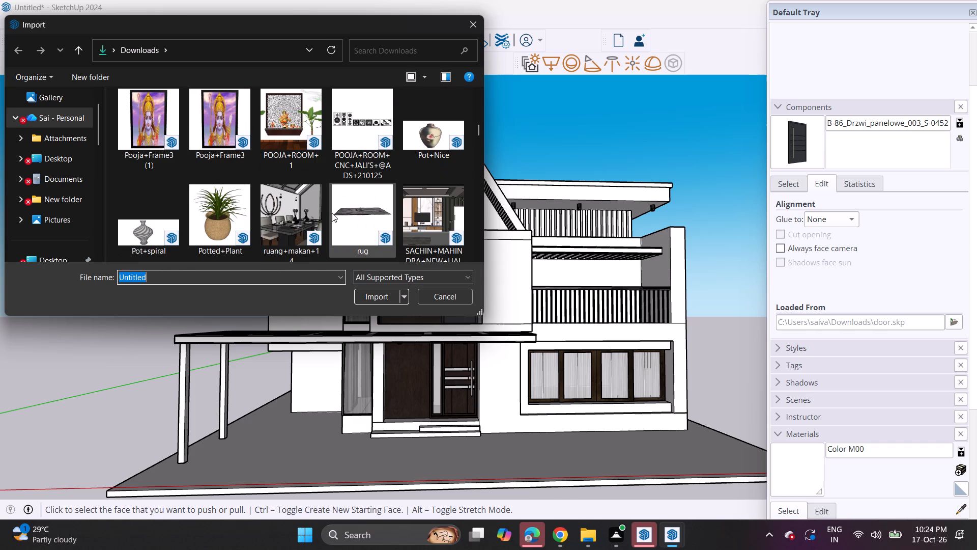
scroll(332, 213, up, 3)
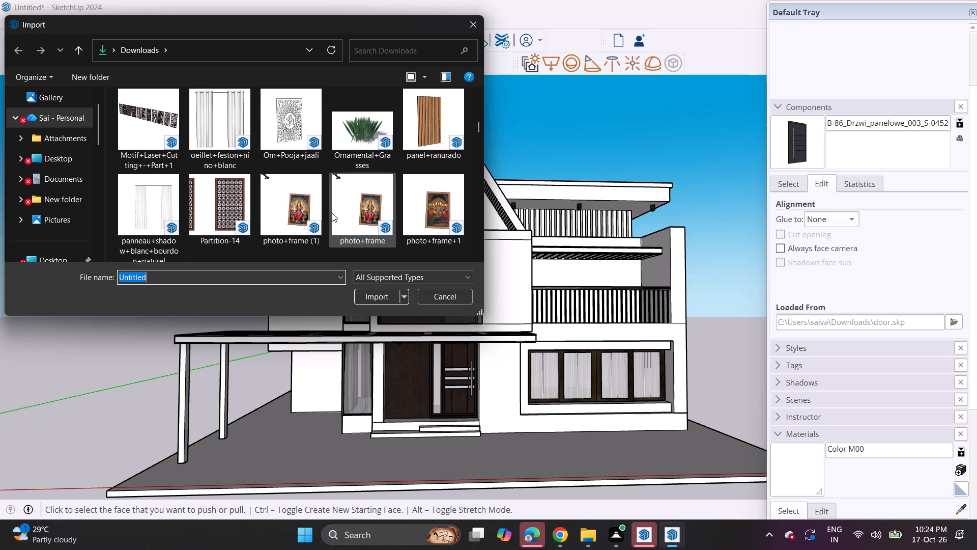
scroll(332, 213, up, 8)
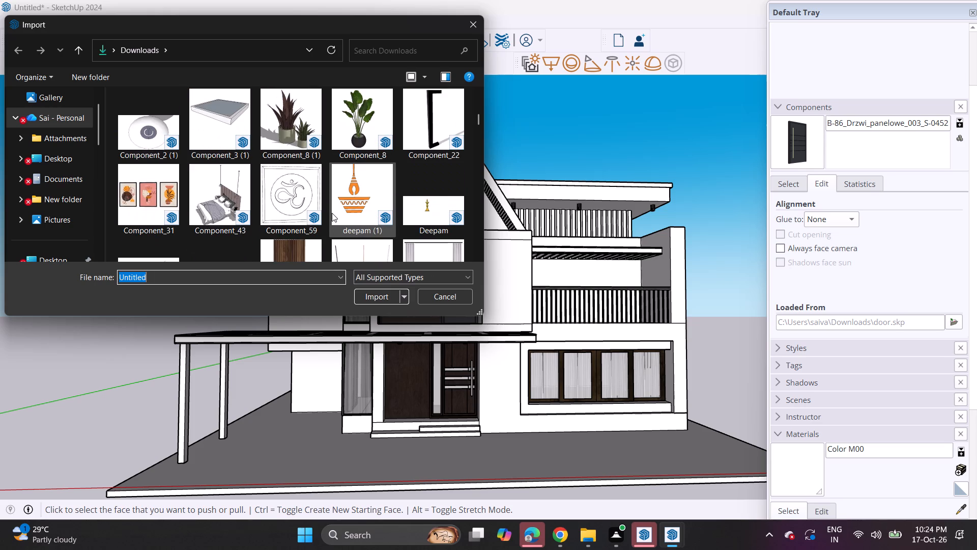
scroll(332, 213, up, 3)
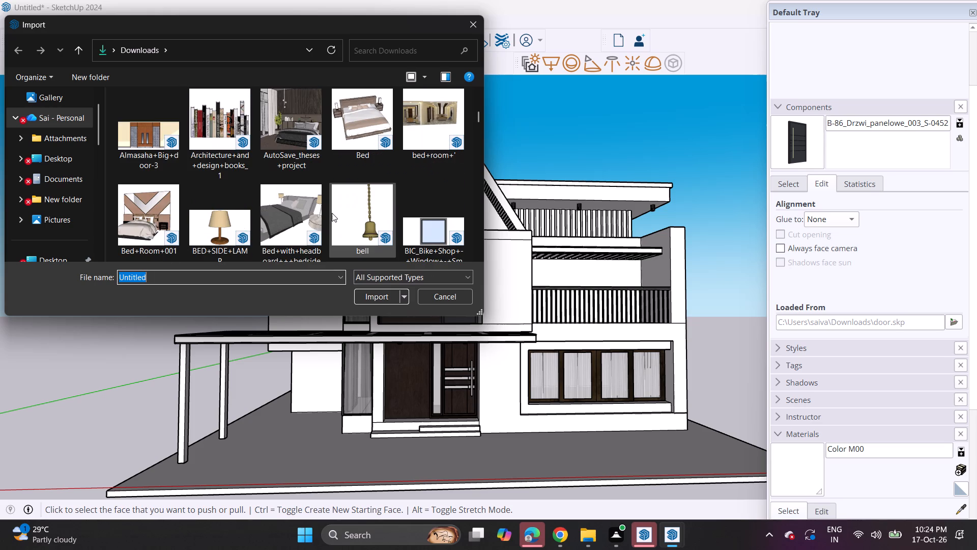
scroll(332, 213, up, 2)
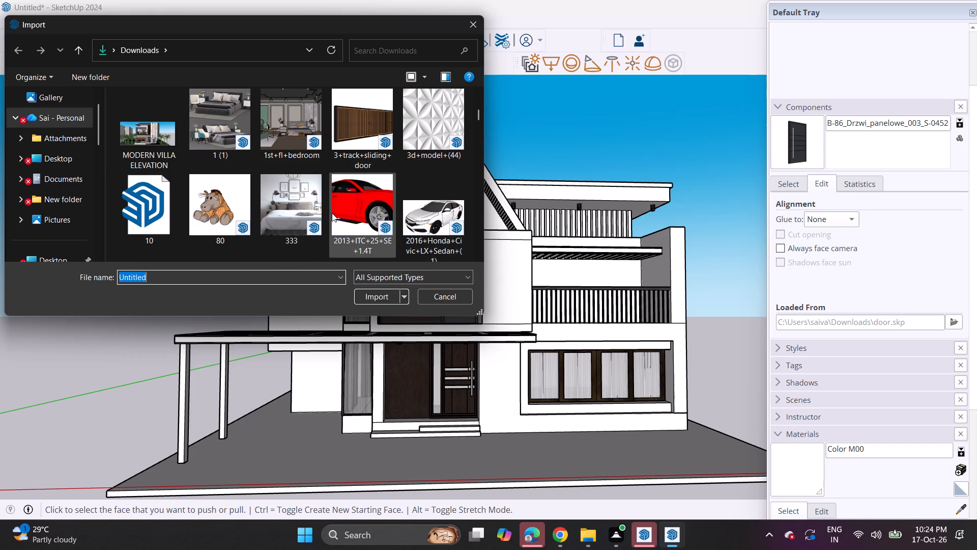
scroll(332, 213, up, 1)
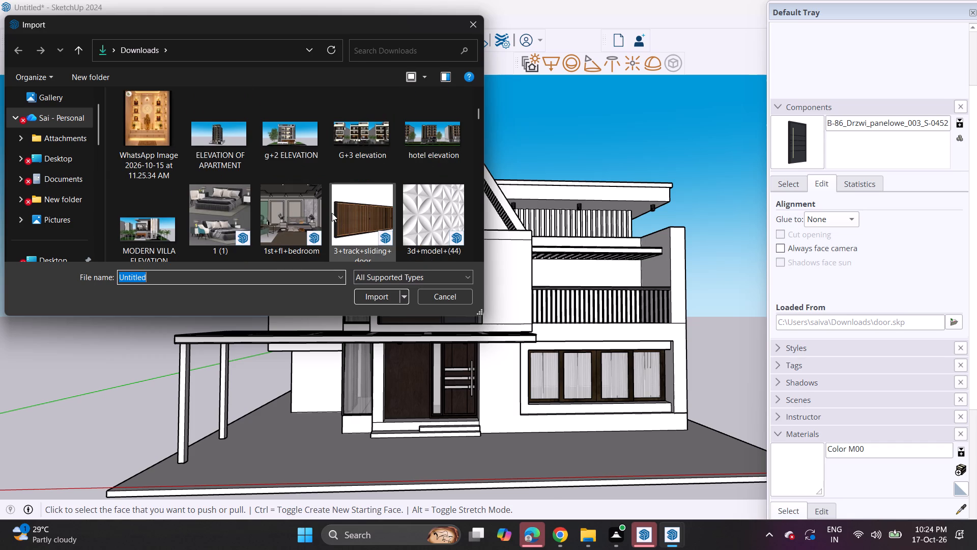
scroll(332, 213, down, 6)
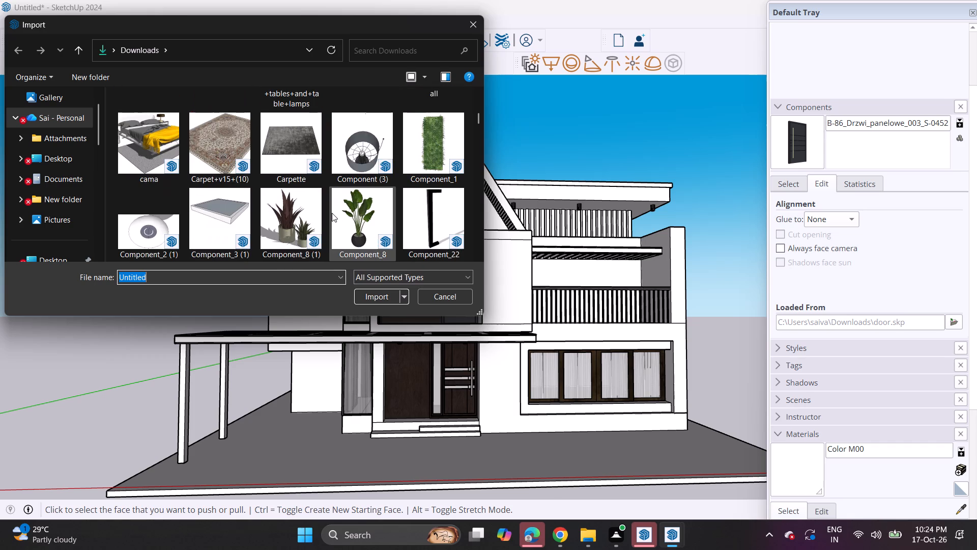
scroll(332, 213, down, 4)
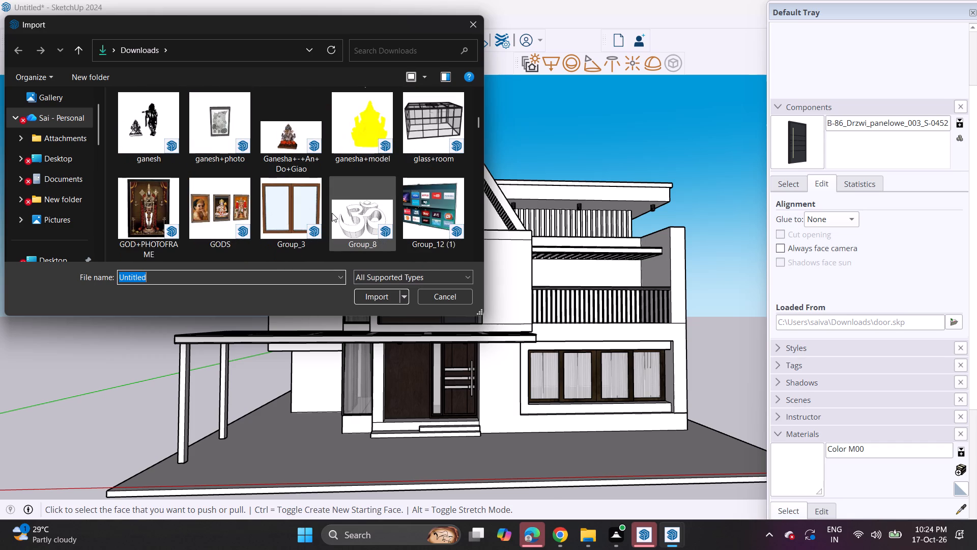
scroll(332, 213, down, 5)
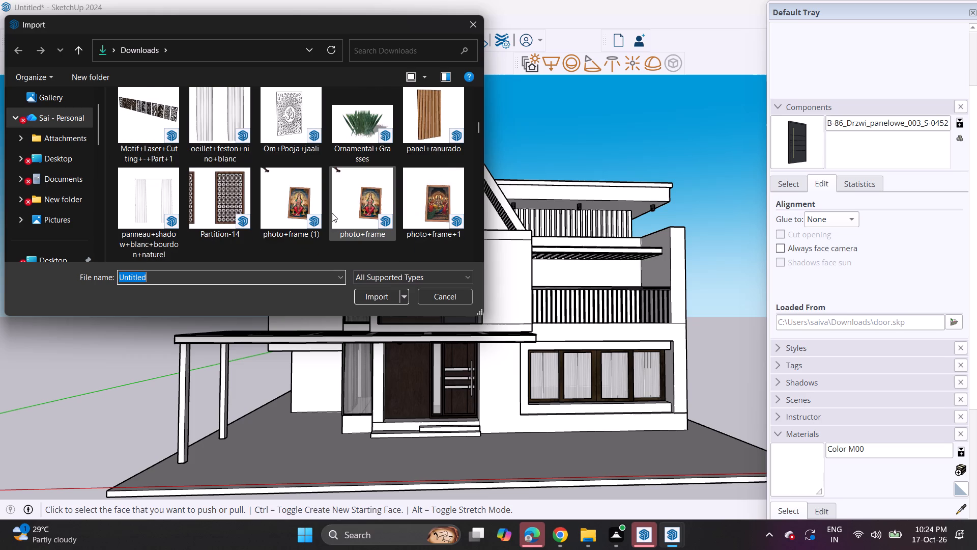
scroll(332, 213, down, 4)
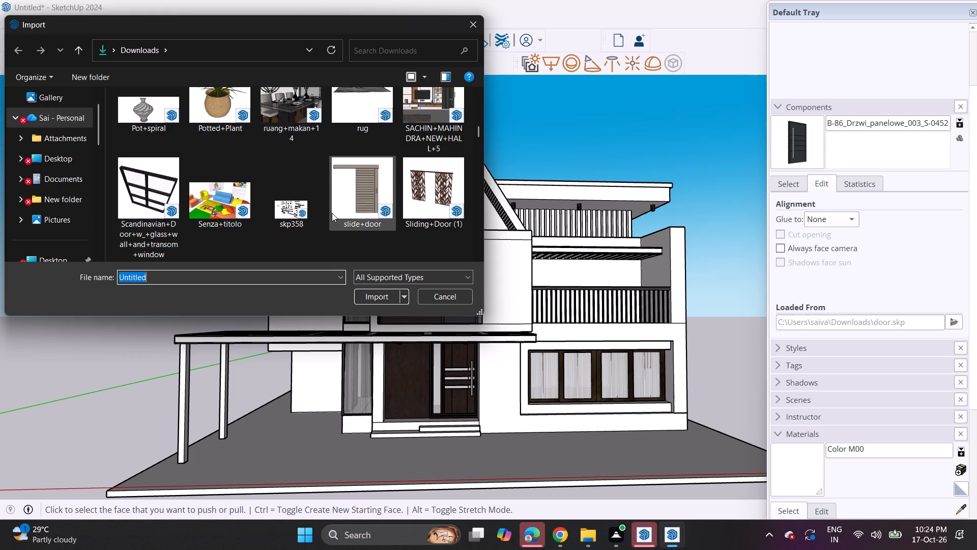
Look through the Downloads folder's model thumbnails for a furniture or decor piece to place at the villa's entrance.
scroll(332, 213, down, 3)
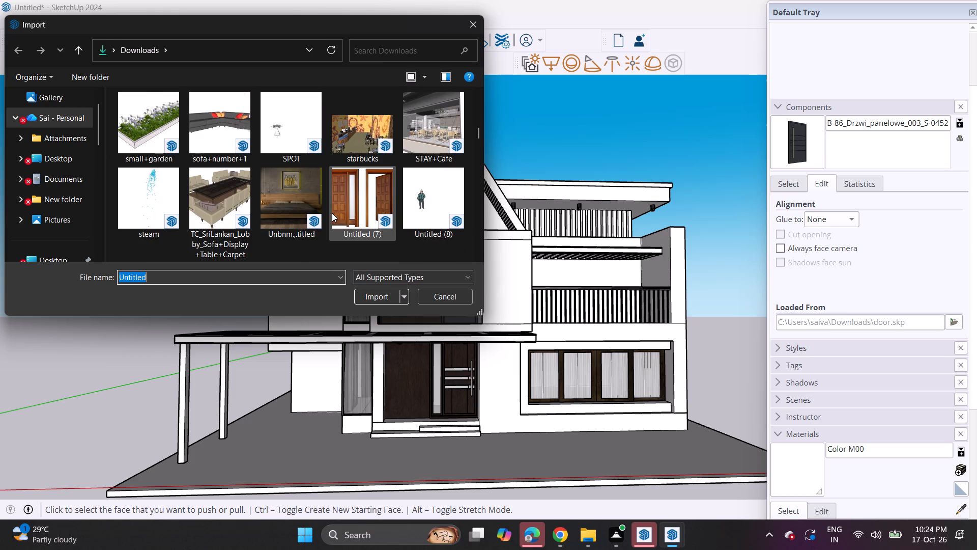
scroll(332, 213, down, 1)
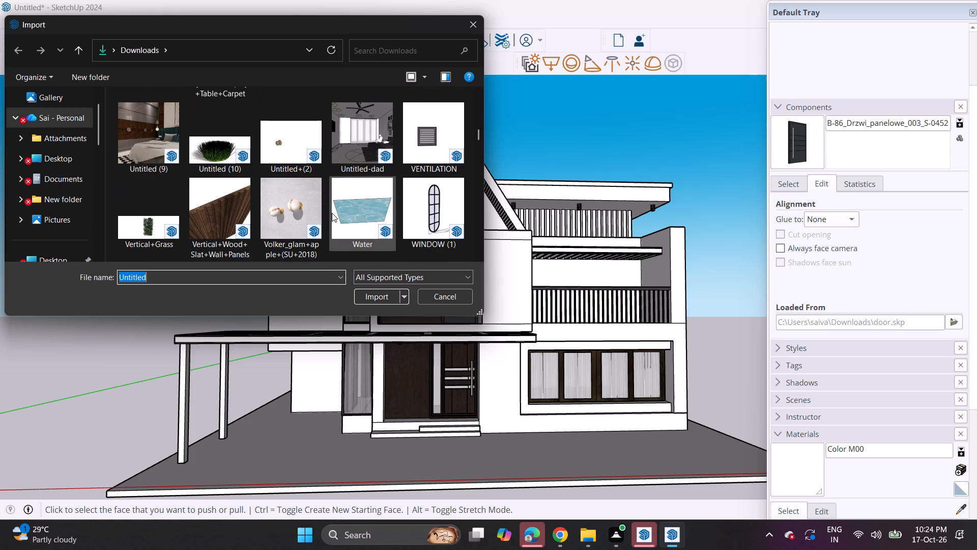
scroll(332, 213, down, 4)
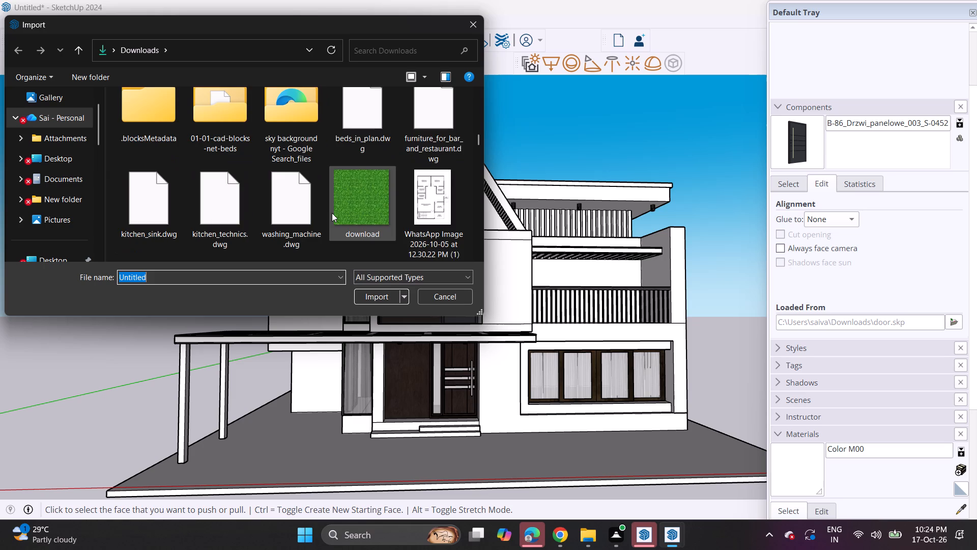
scroll(332, 213, up, 7)
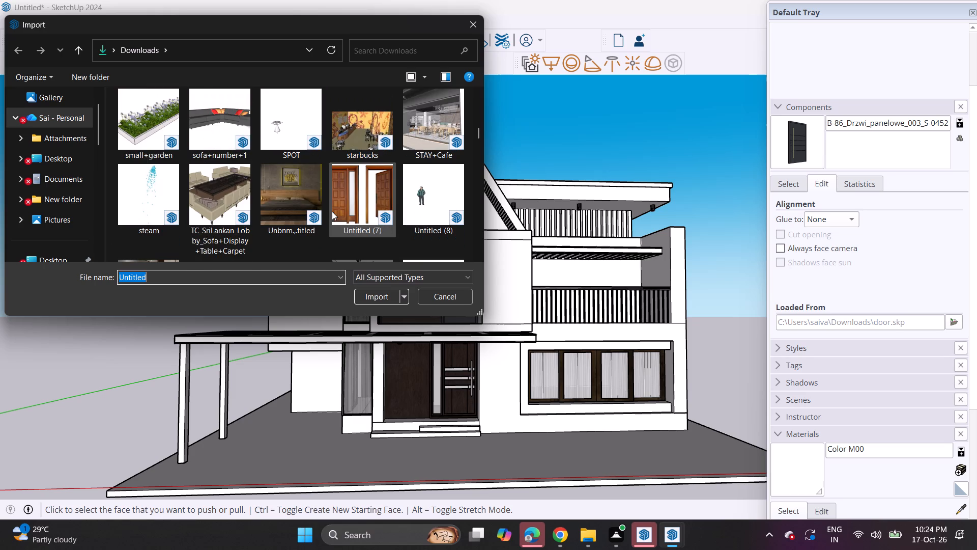
scroll(332, 211, up, 5)
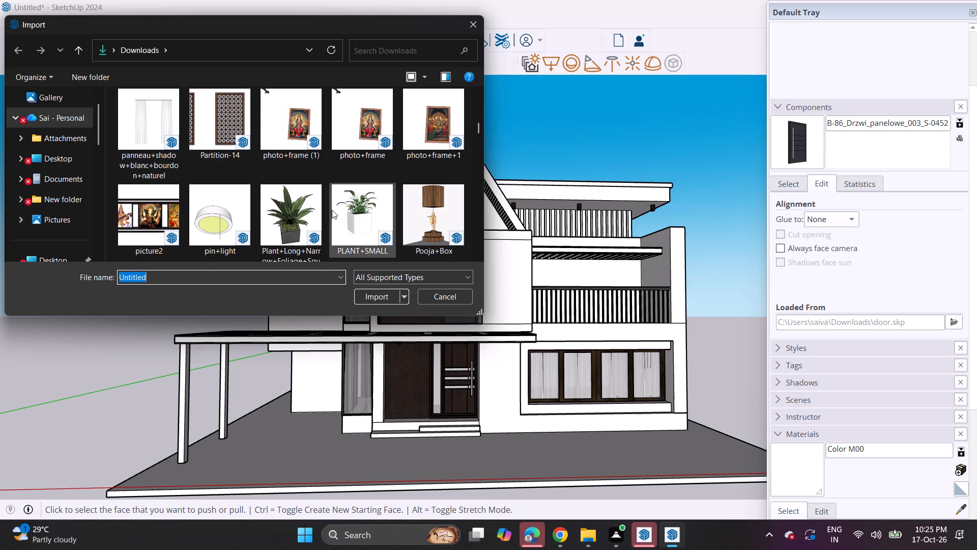
scroll(332, 210, up, 4)
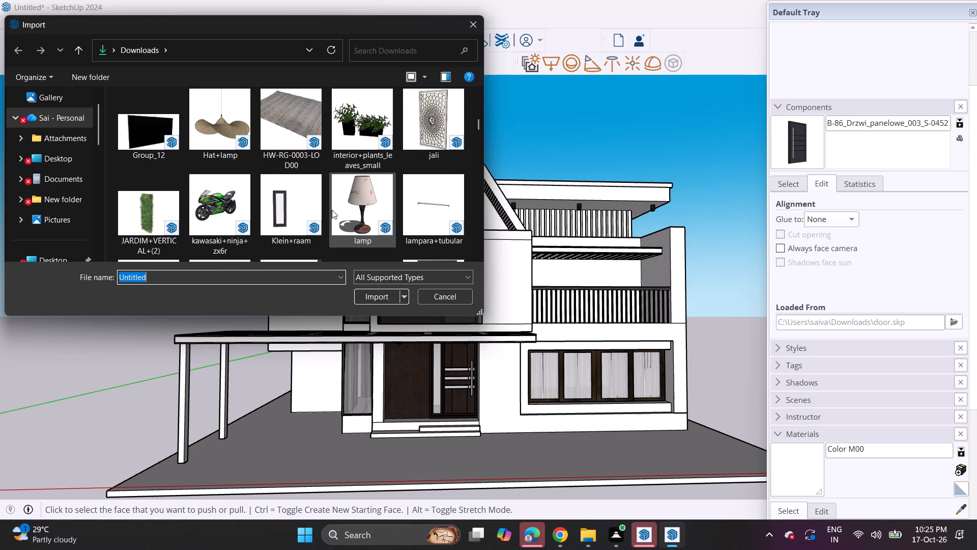
scroll(332, 210, up, 5)
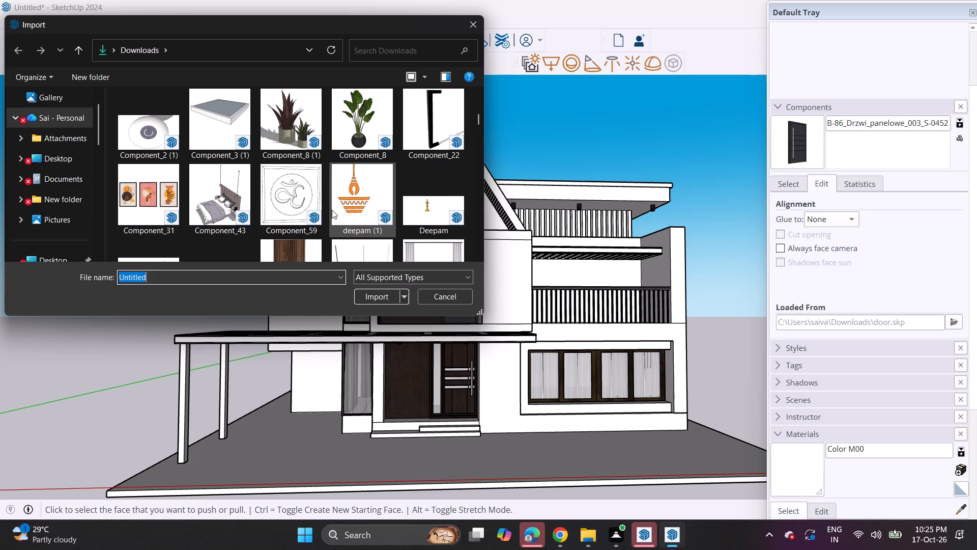
scroll(332, 210, up, 3)
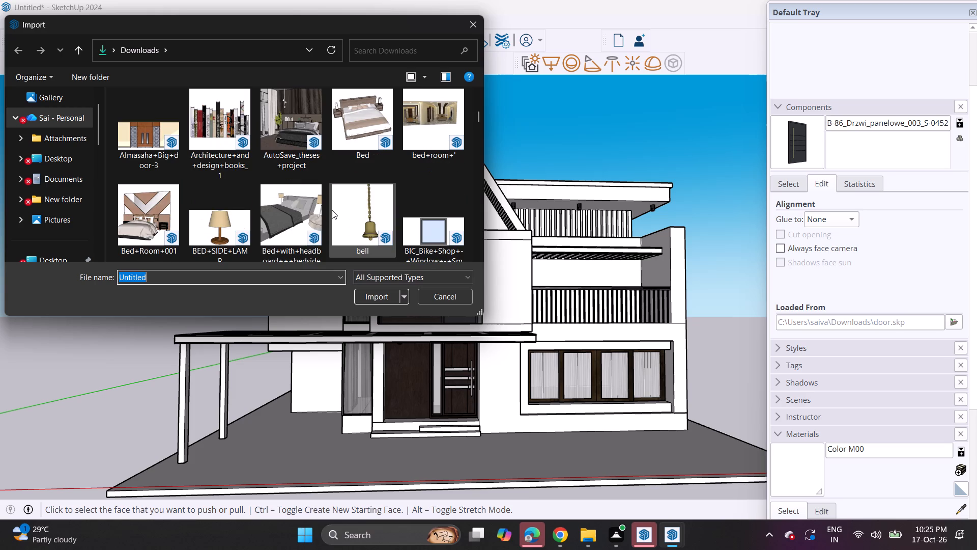
scroll(332, 210, up, 1)
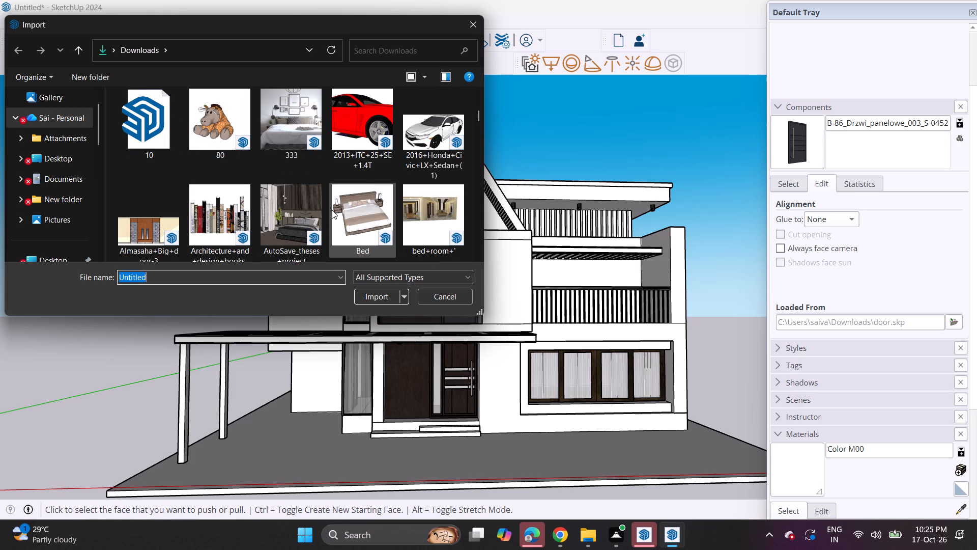
scroll(332, 210, up, 2)
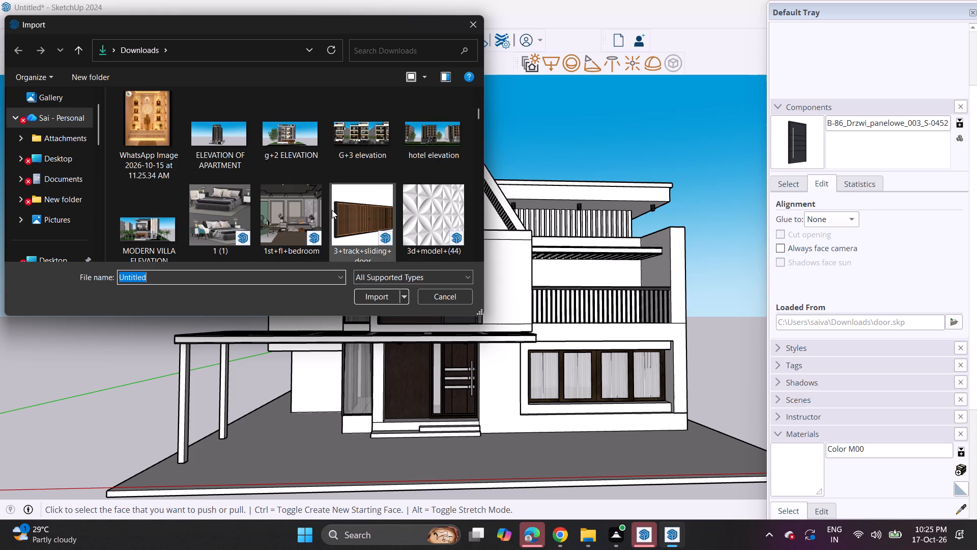
scroll(332, 210, up, 4)
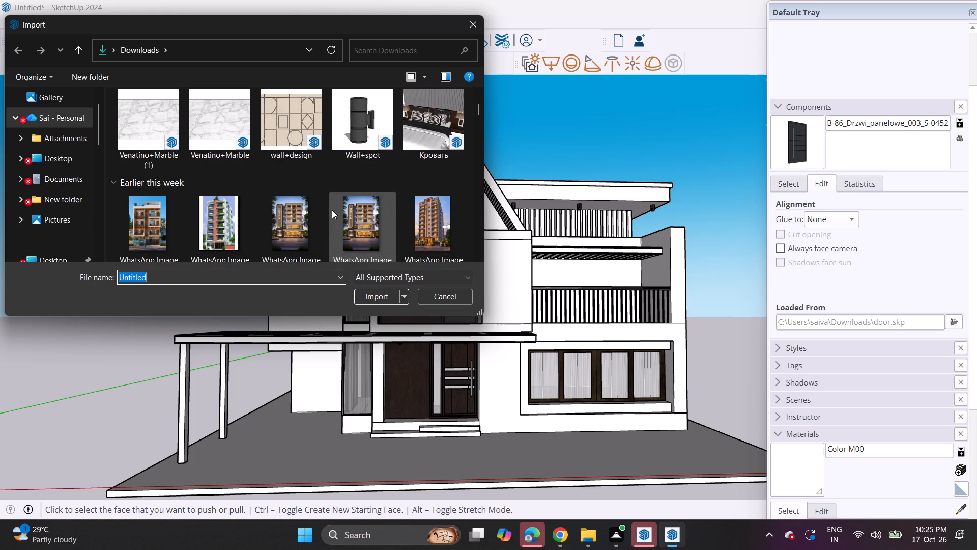
scroll(332, 210, up, 2)
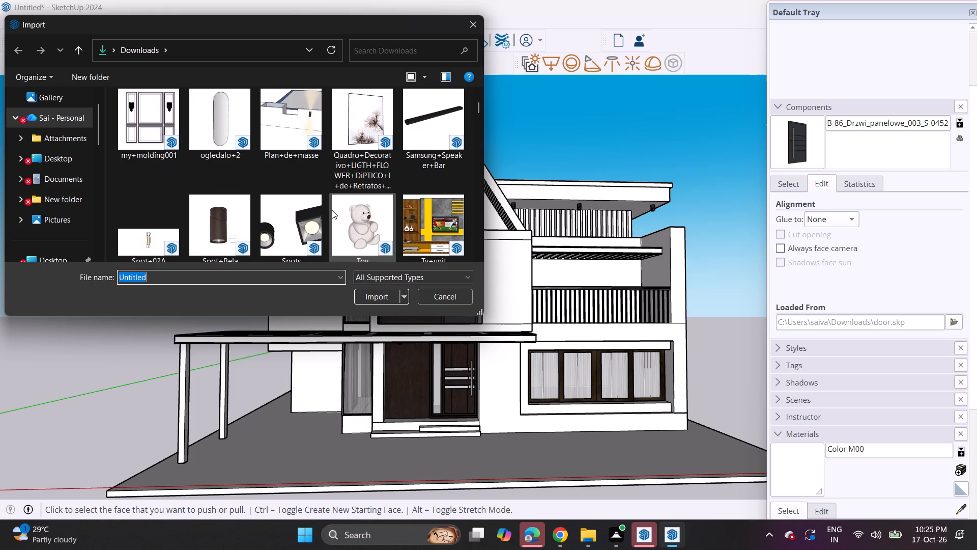
scroll(332, 210, up, 2)
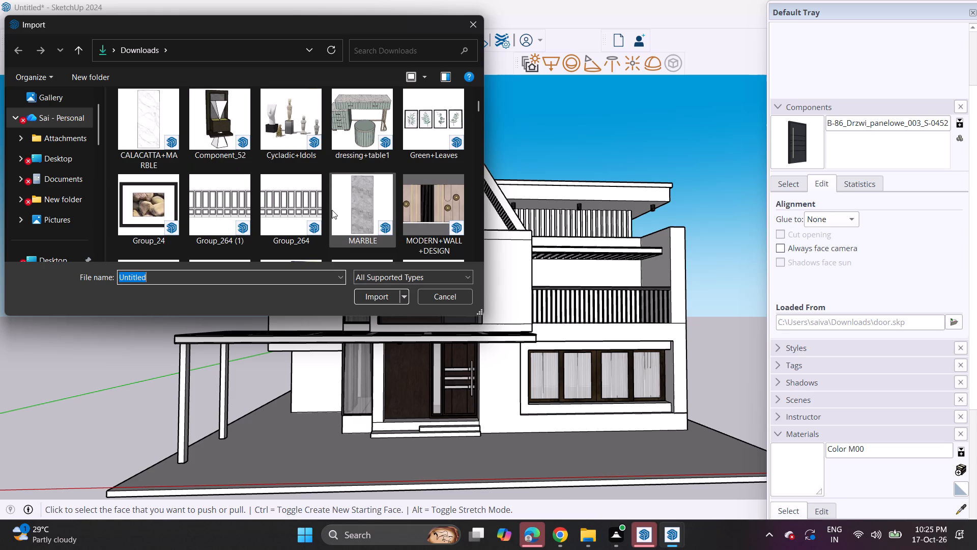
Import the dressing+table1 model from Downloads and place it on the ground beside the porch columns.
click(357, 111)
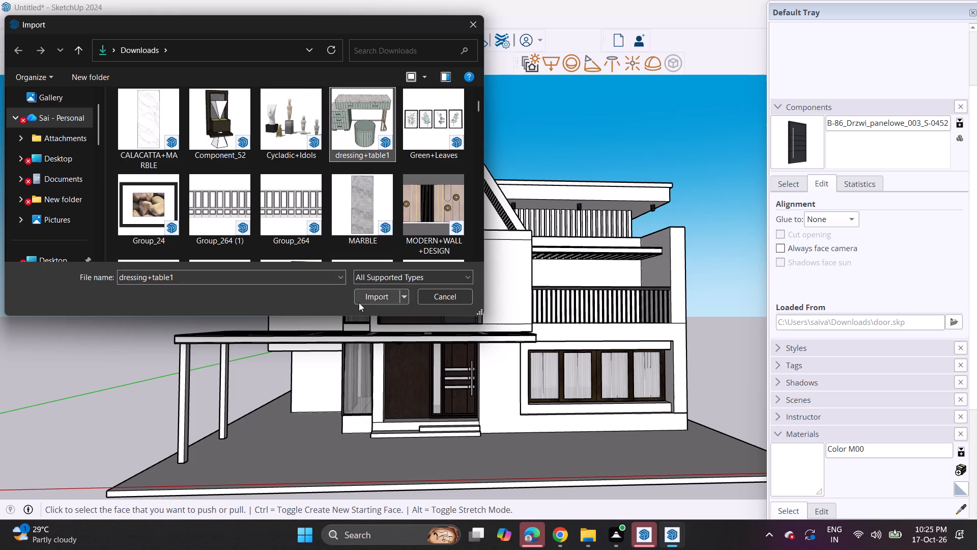
click(359, 302)
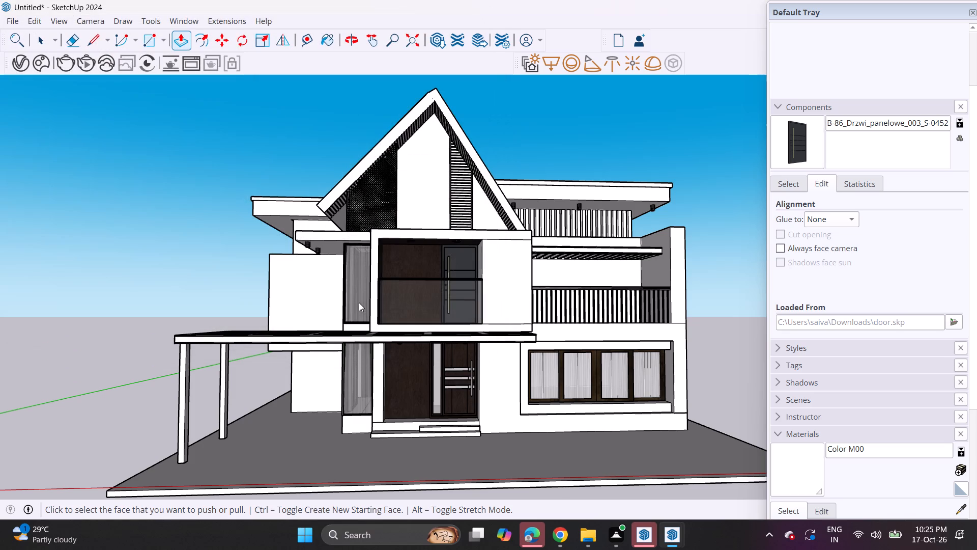
scroll(92, 410, down, 2)
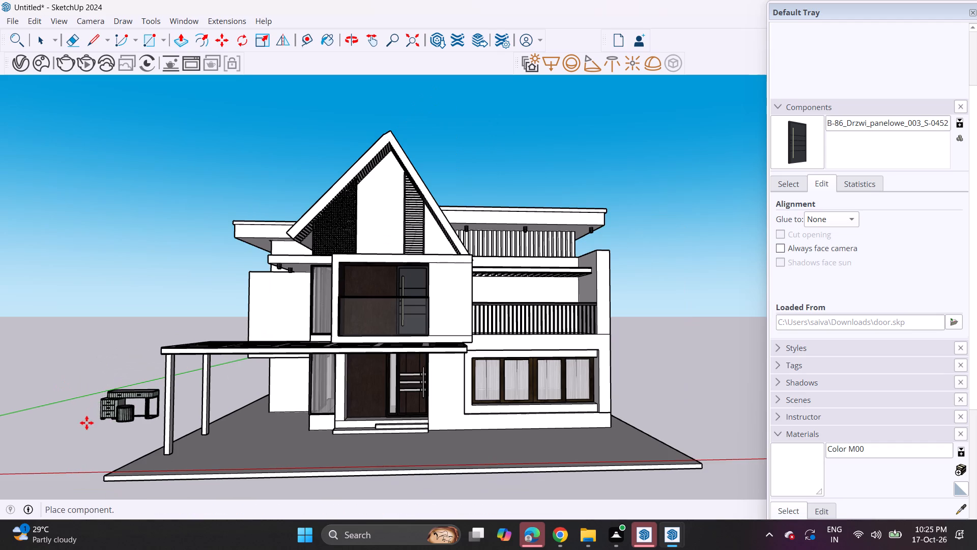
click(81, 437)
Explode the imported dressing table set twice so that its round stool separates from the table, shifting the set slightly on the ground.
scroll(102, 442, up, 3)
right_click(114, 418)
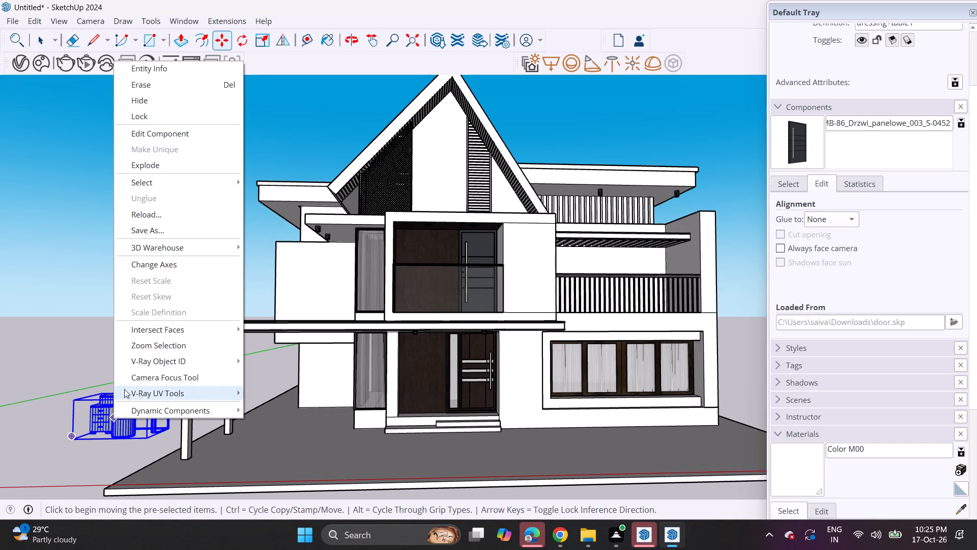
click(163, 161)
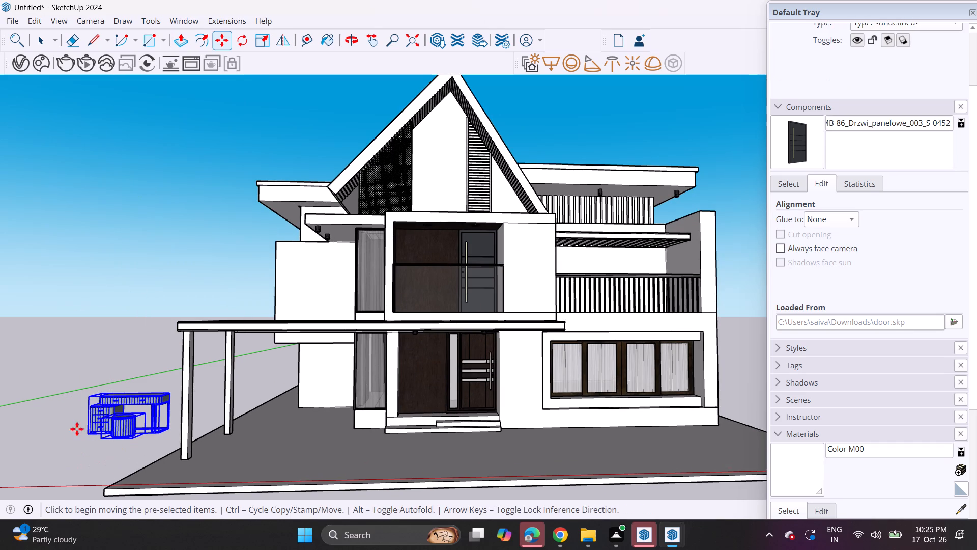
click(97, 445)
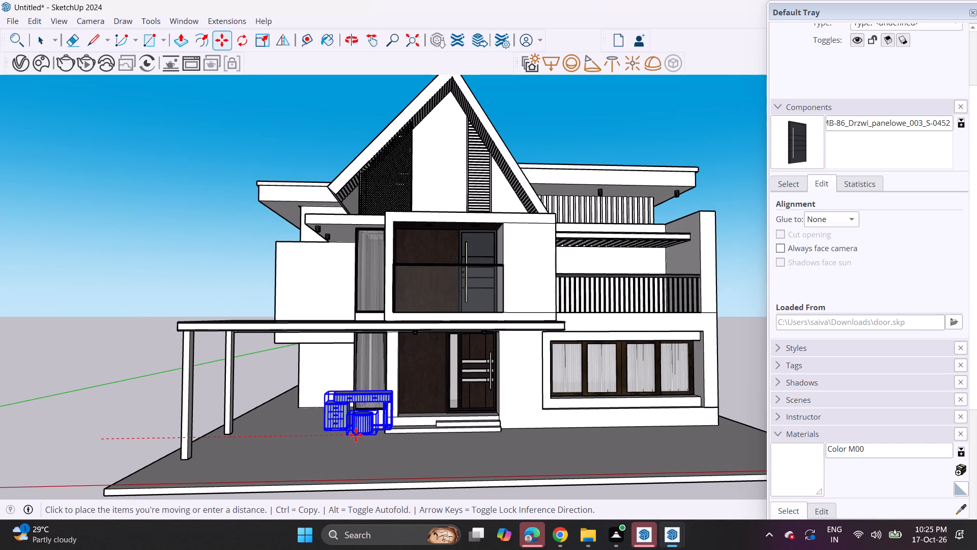
click(80, 430)
right_click(103, 415)
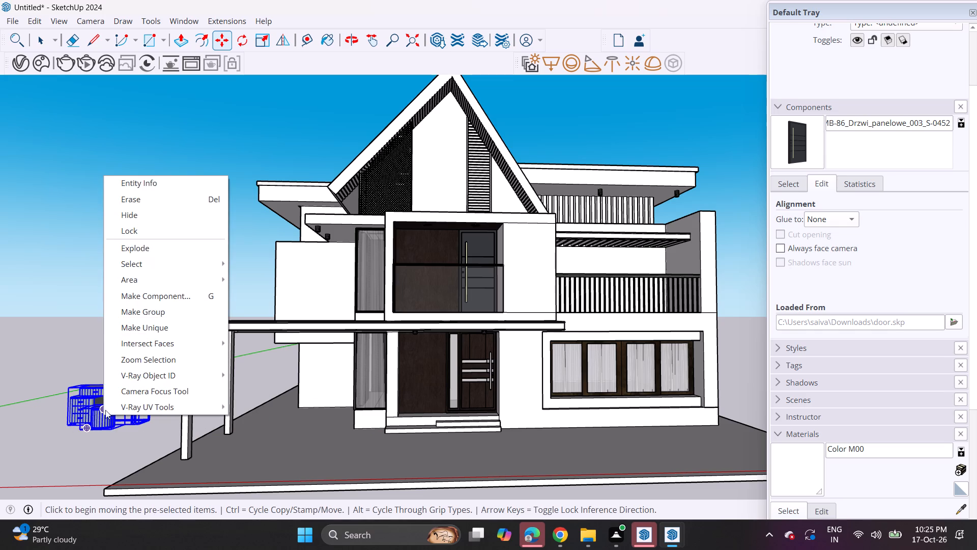
click(131, 246)
click(106, 420)
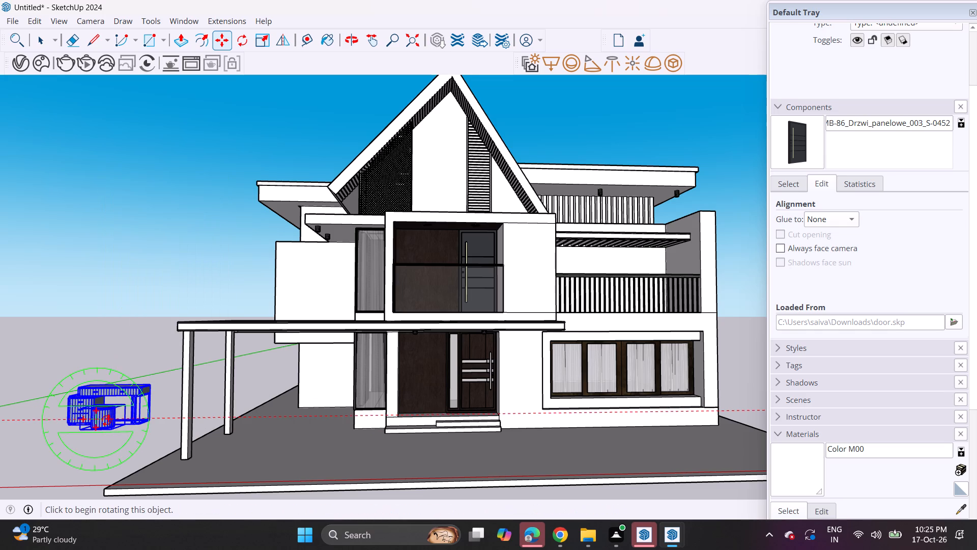
key(Escape)
key(space)
Move the round fluted stool from the dressing table onto the entrance landing, in front of the wood panel beside the front door.
click(108, 443)
click(107, 425)
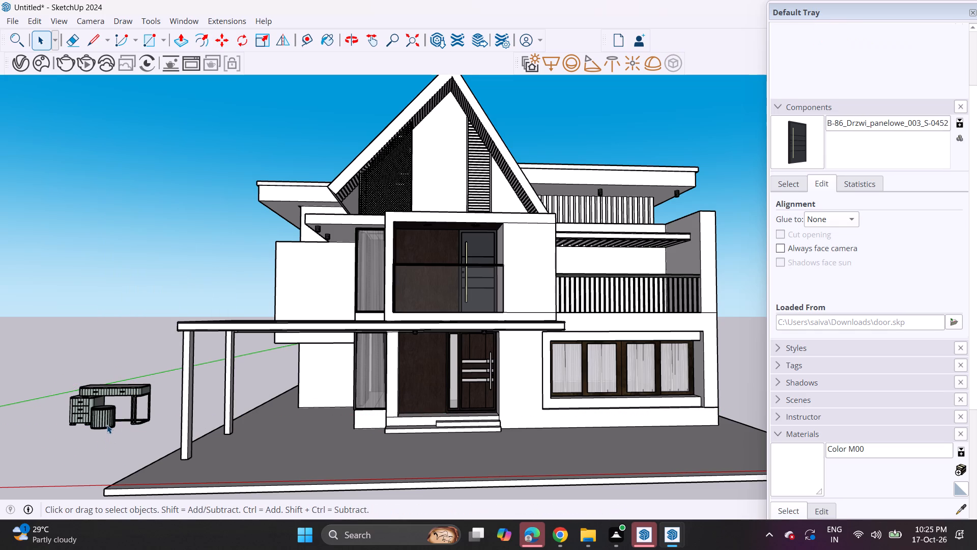
click(218, 45)
click(75, 430)
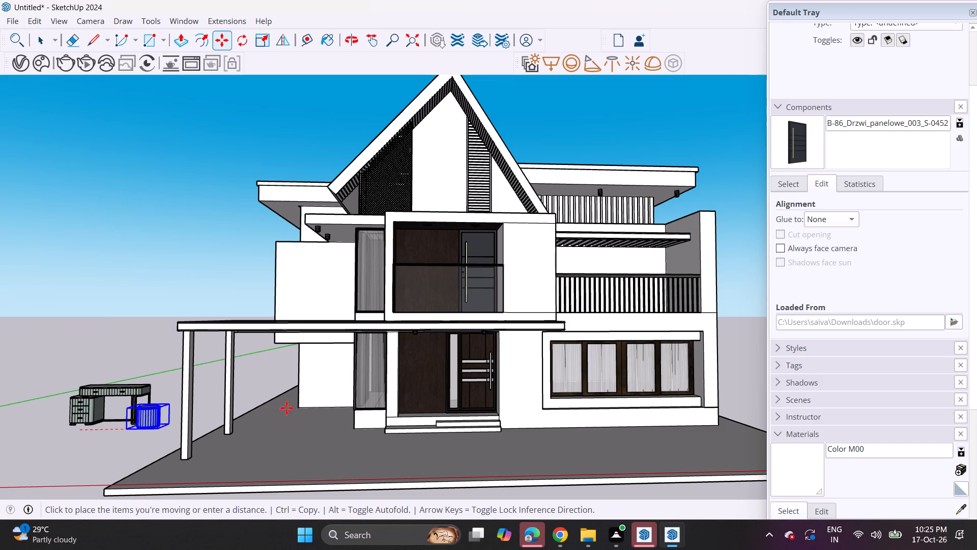
scroll(402, 403, up, 12)
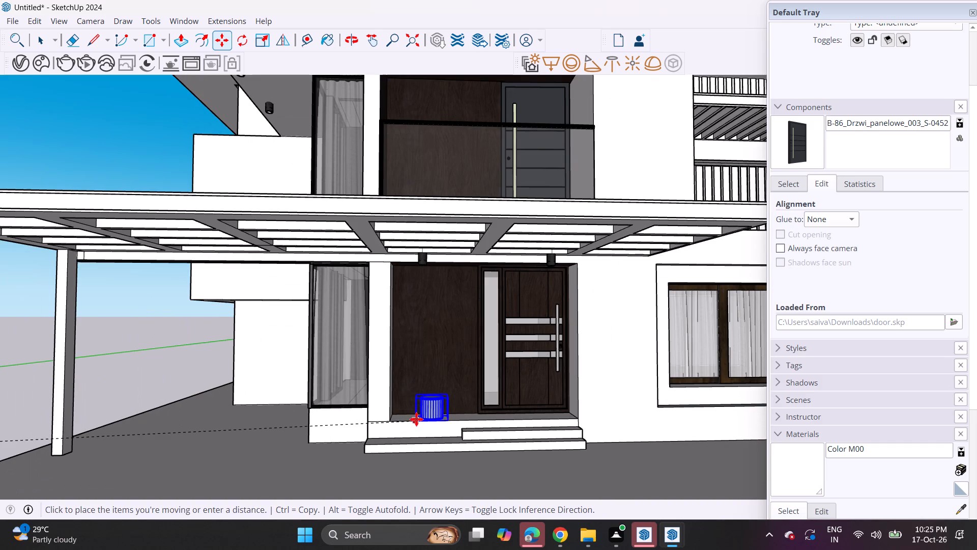
click(403, 419)
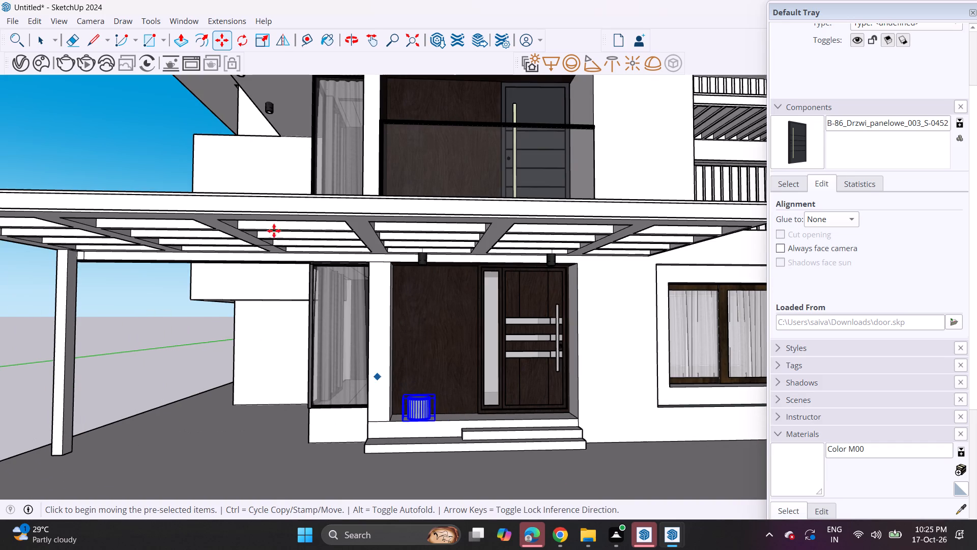
Scale the stool up uniformly from its upper corner so it reads as a larger round planter base.
click(262, 45)
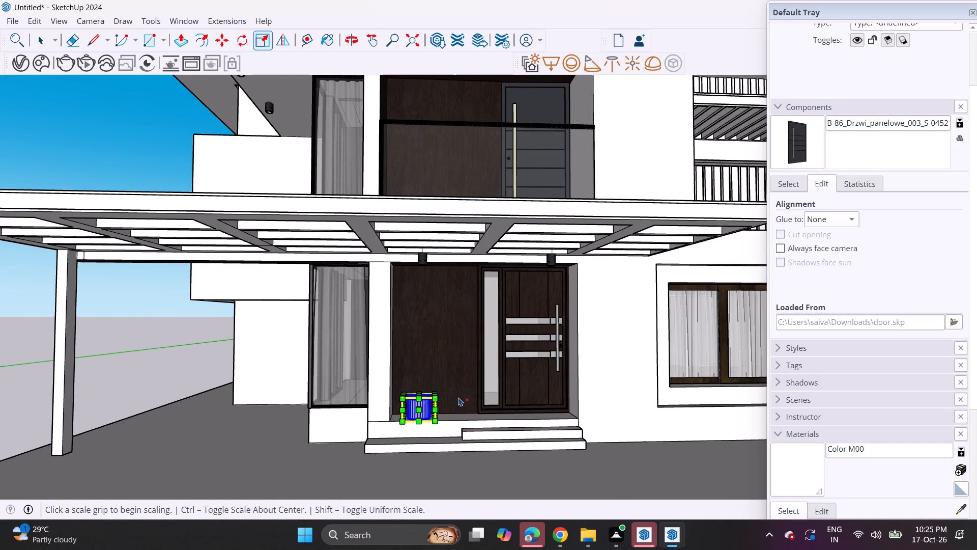
click(436, 394)
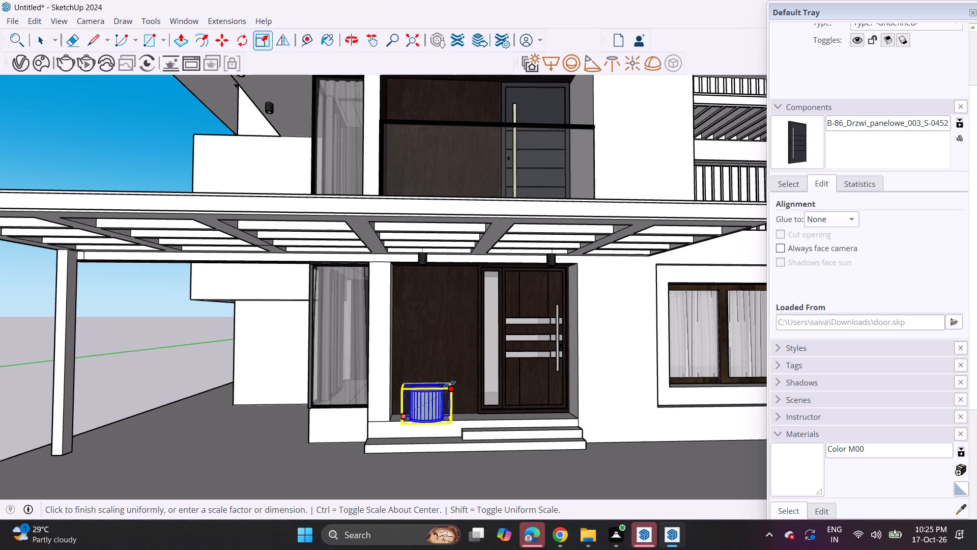
click(449, 384)
Move the enlarged stool slightly back so it sits fully on the entrance landing near the side wall.
middle_drag(467, 402, 384, 434)
scroll(375, 434, up, 4)
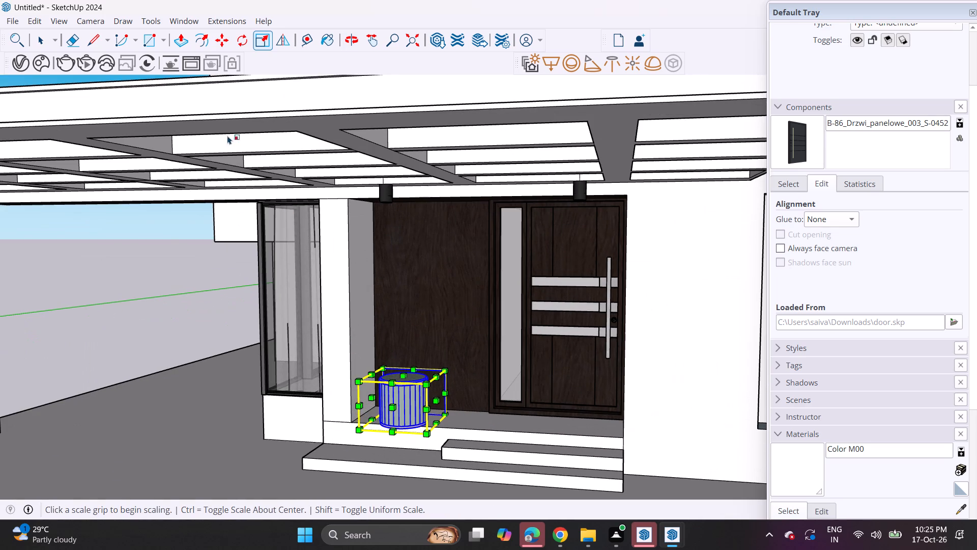
click(223, 42)
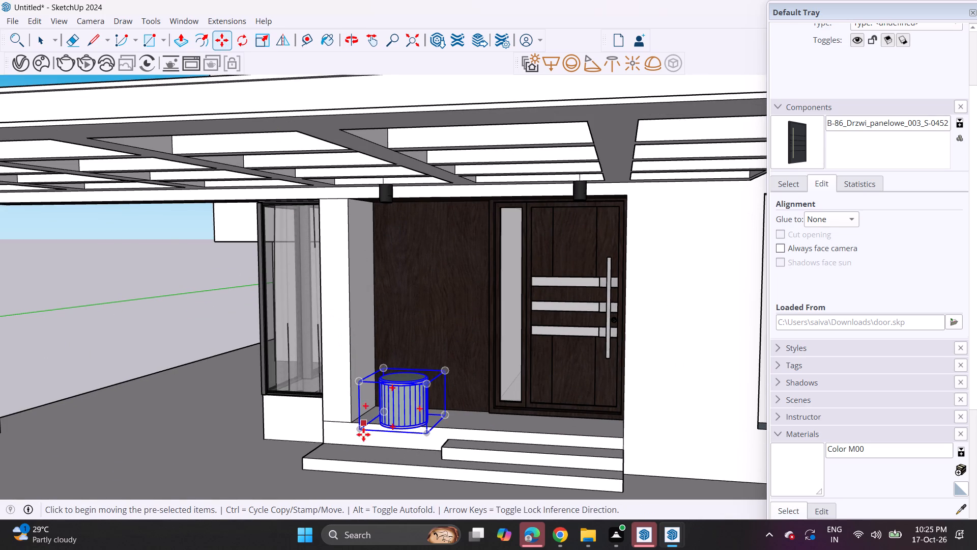
click(358, 435)
click(372, 426)
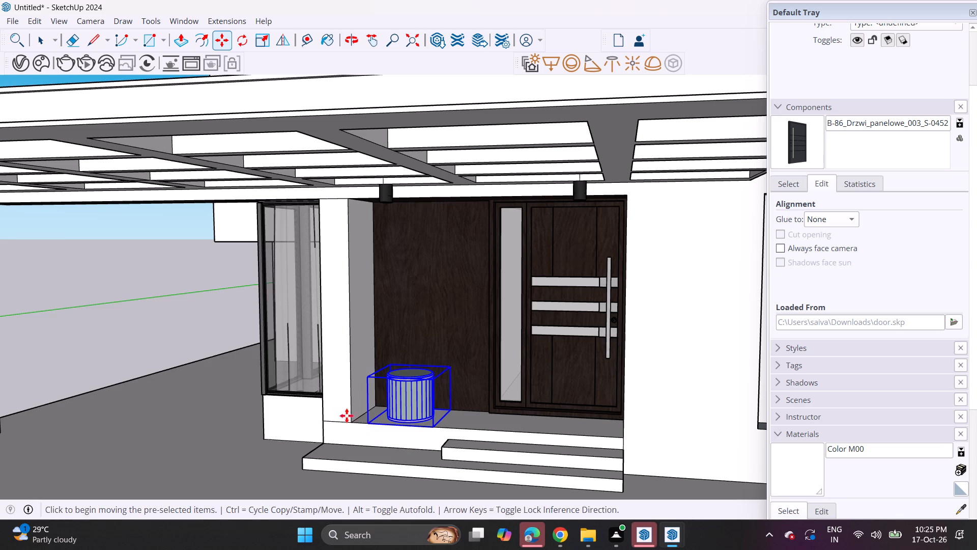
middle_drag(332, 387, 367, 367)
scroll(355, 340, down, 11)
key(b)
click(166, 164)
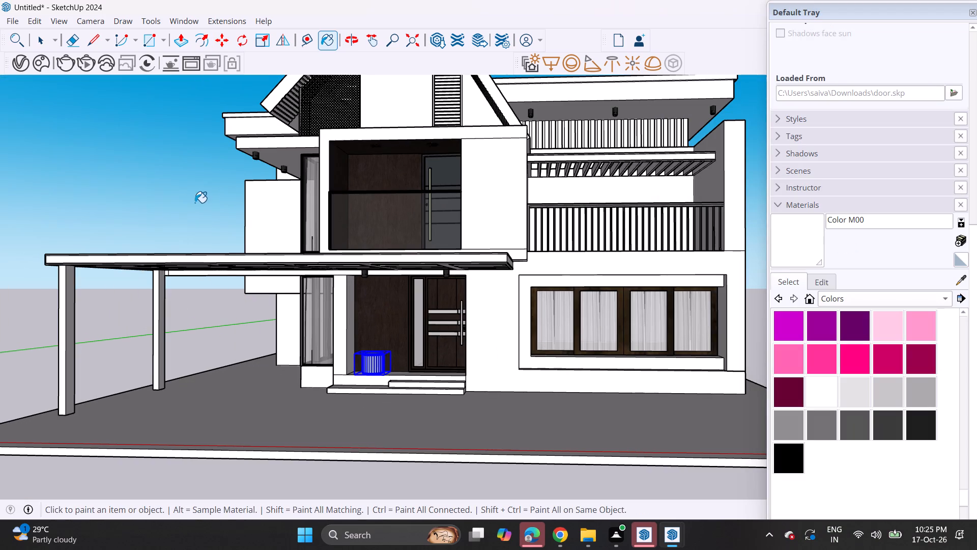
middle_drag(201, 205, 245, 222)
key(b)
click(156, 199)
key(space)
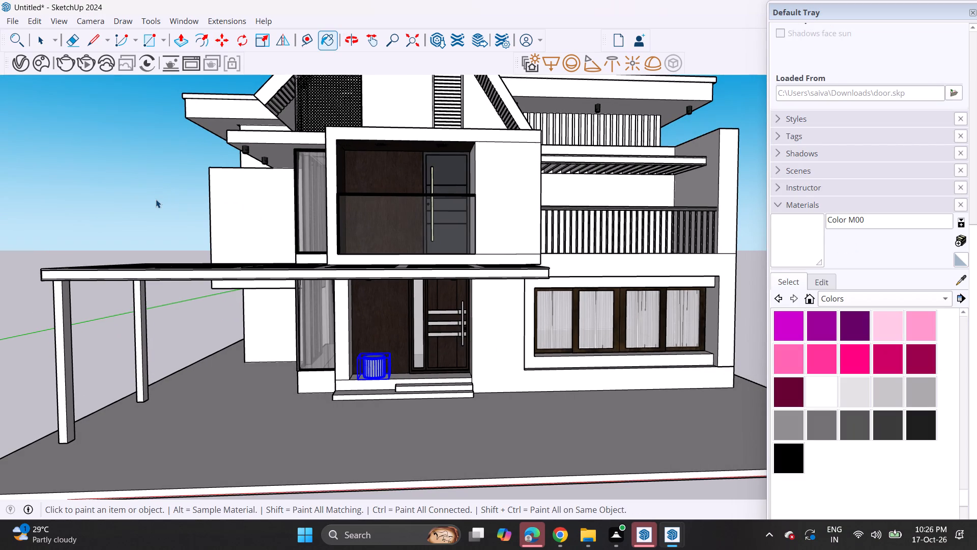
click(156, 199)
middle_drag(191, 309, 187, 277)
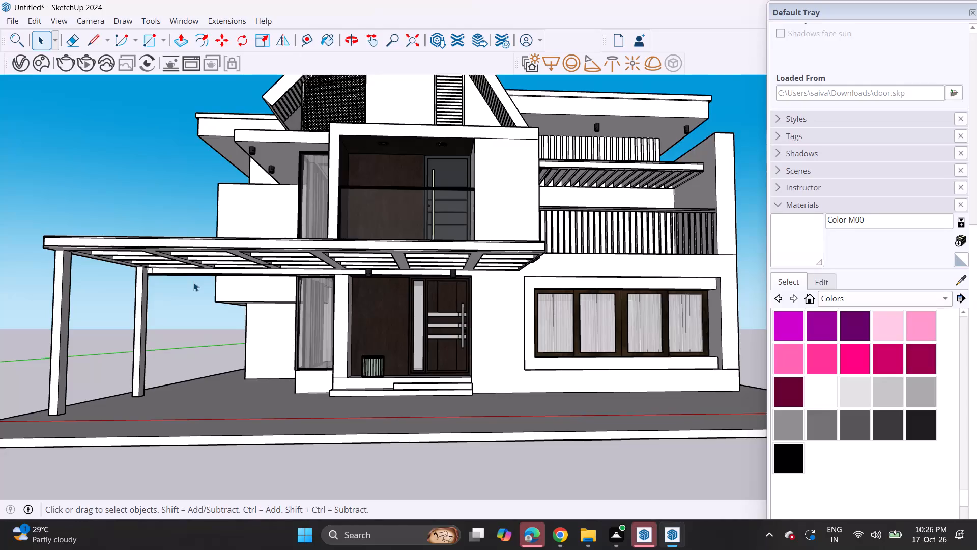
Import the Plan+de+masse model from Downloads and place it on the ground beside the house.
click(14, 22)
click(40, 196)
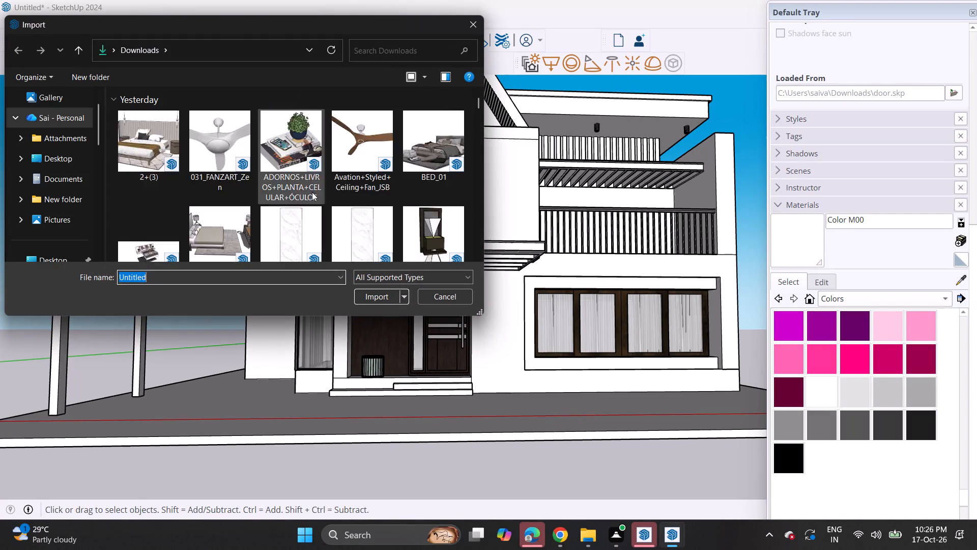
scroll(317, 187, down, 5)
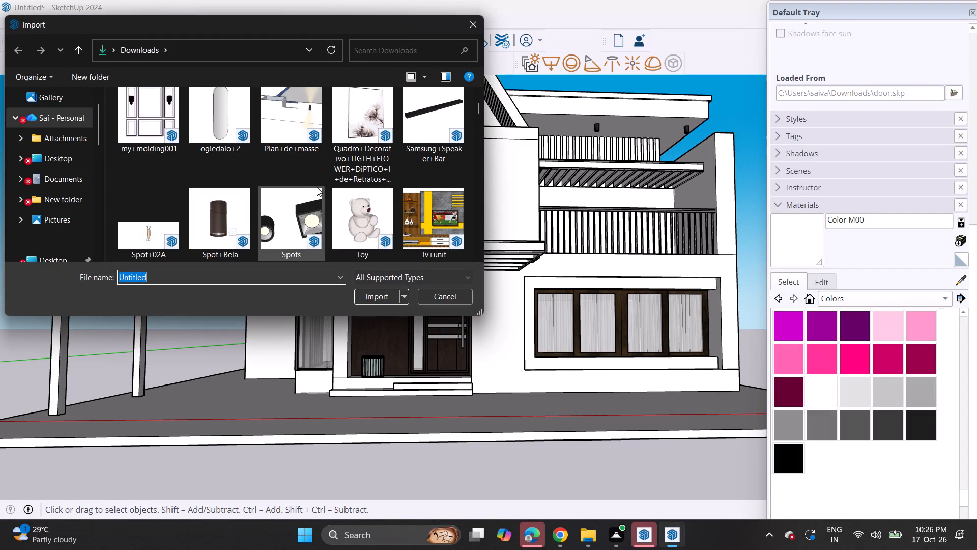
scroll(317, 187, down, 1)
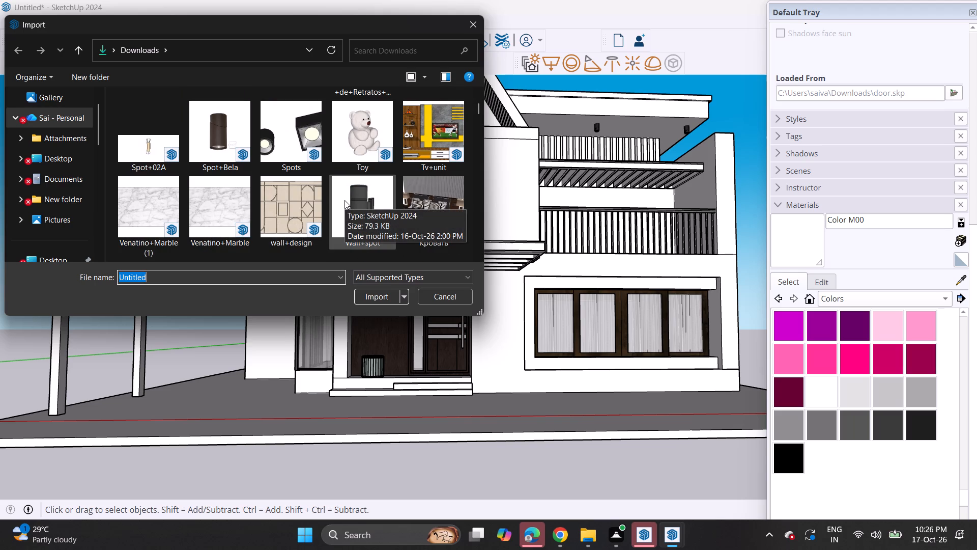
scroll(211, 178, up, 1)
click(283, 125)
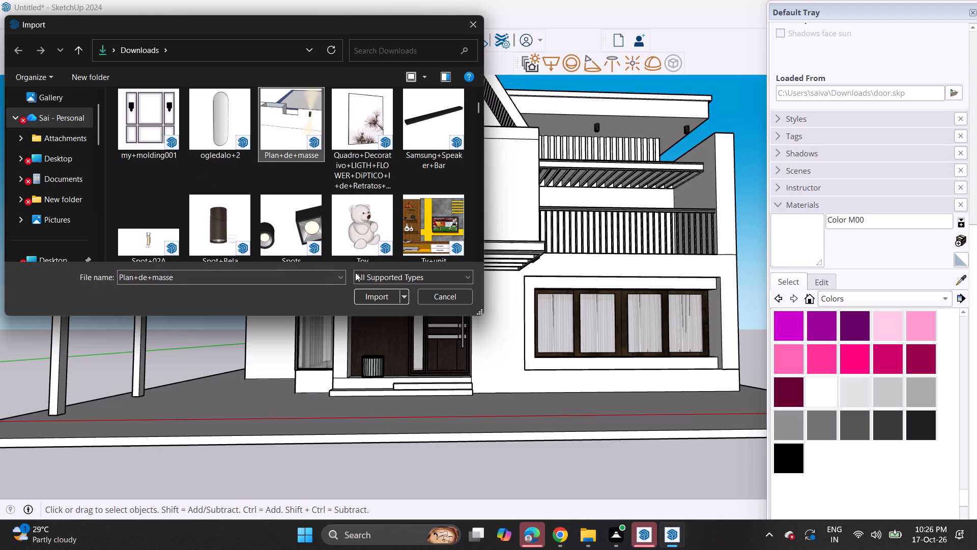
click(364, 293)
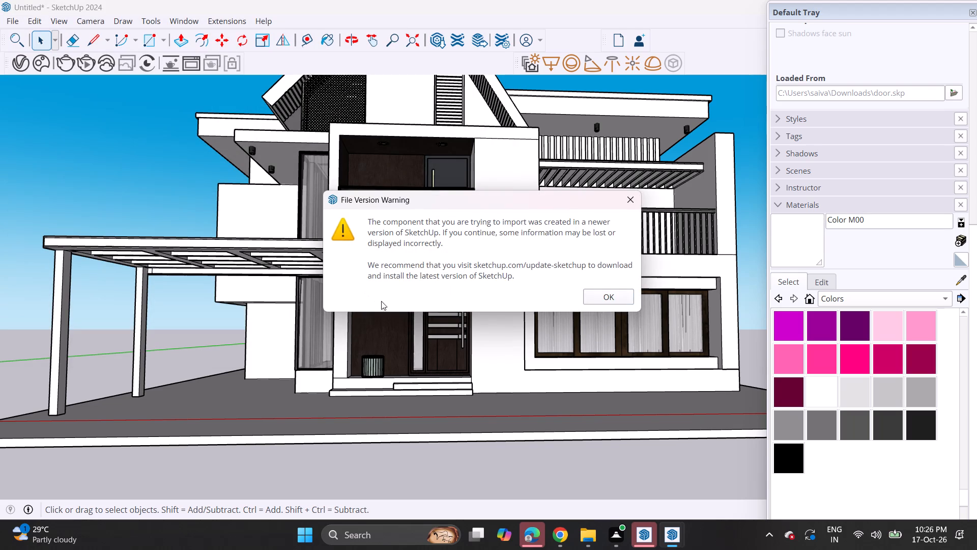
click(587, 301)
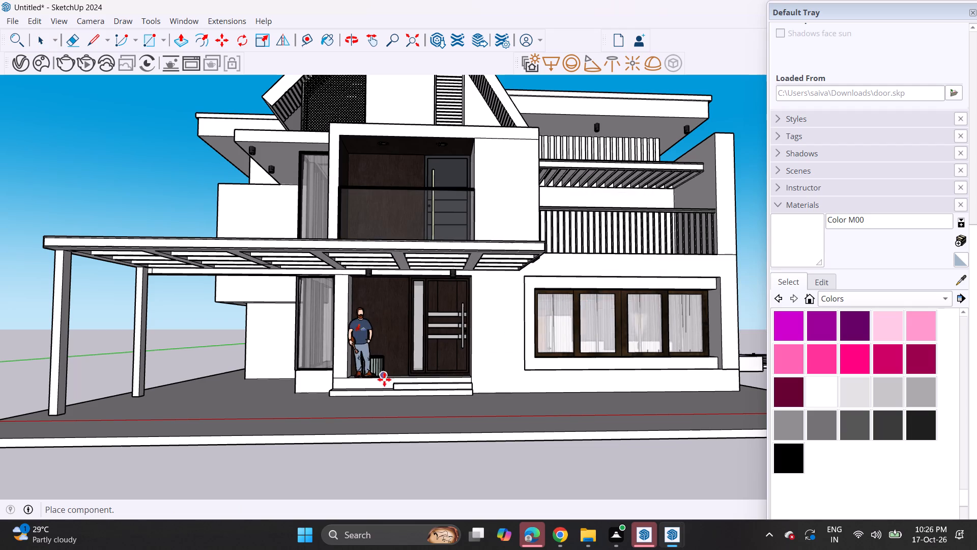
scroll(191, 397, down, 11)
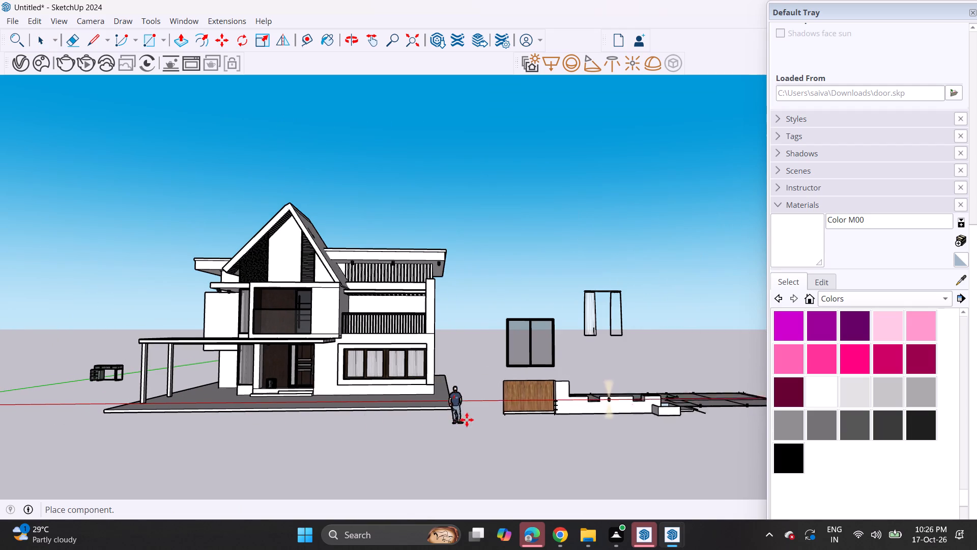
click(468, 397)
Shift the imported Plan+de+masse model away from the house and explode it so its up-down wall light separates.
scroll(625, 382, up, 3)
scroll(585, 375, up, 4)
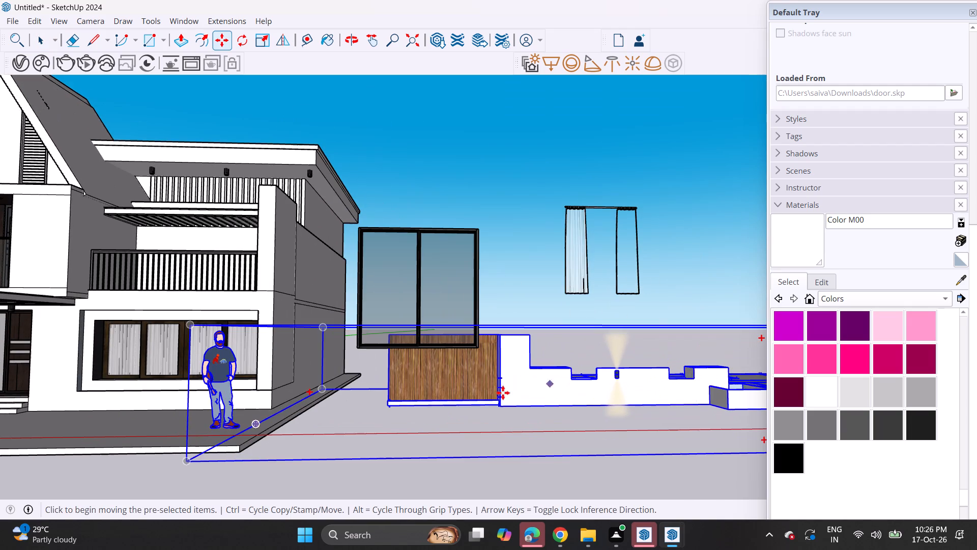
click(407, 395)
click(511, 393)
scroll(503, 385, down, 4)
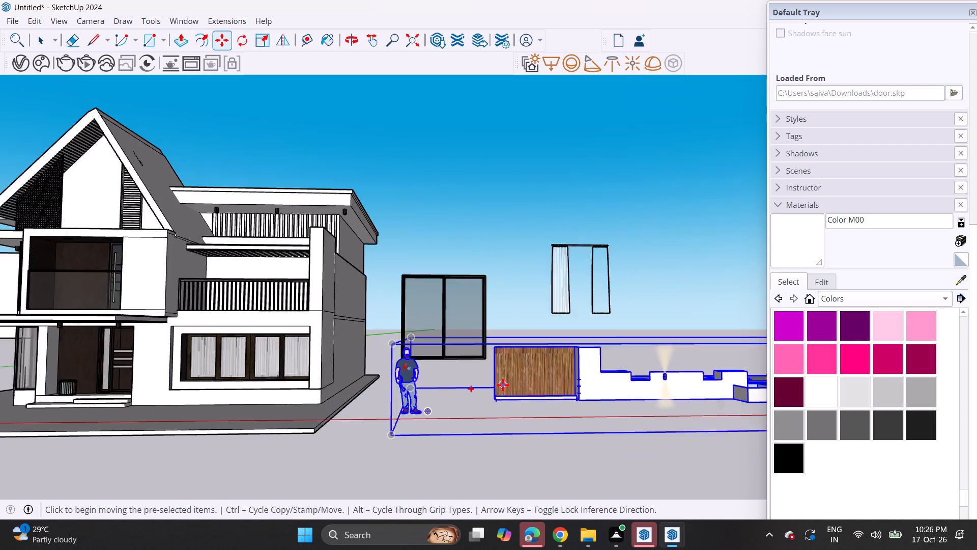
shift+middle_drag(508, 383, 254, 379)
scroll(325, 385, up, 9)
scroll(437, 380, up, 4)
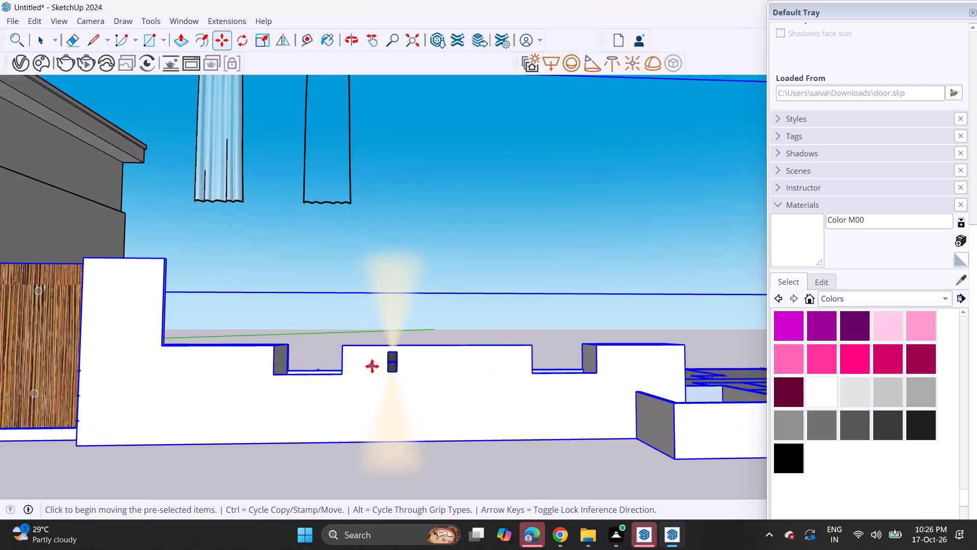
key(space)
right_click(371, 365)
click(421, 106)
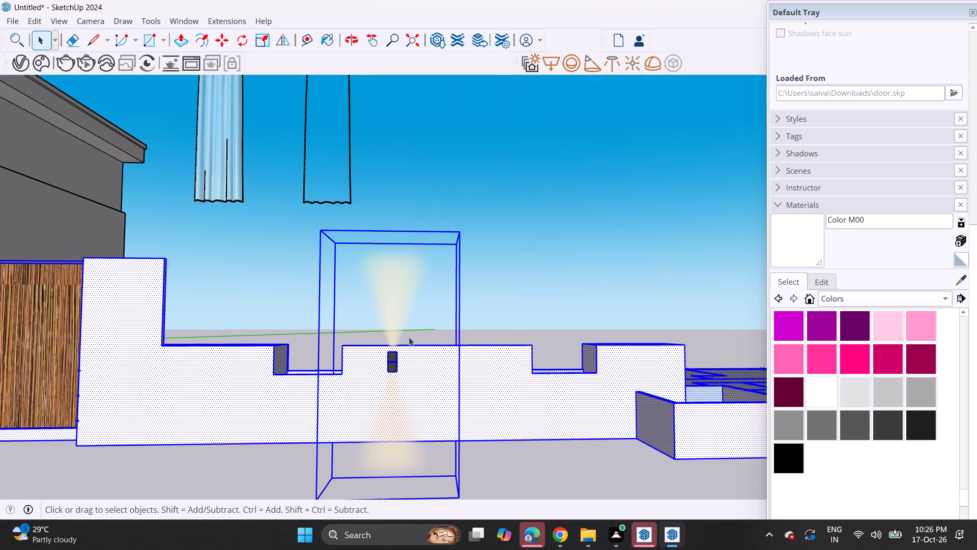
Move the up-down wall light from the imported model to the villa's front wall, between the entrance door and the ground-floor window.
click(398, 380)
scroll(296, 198, down, 2)
click(213, 39)
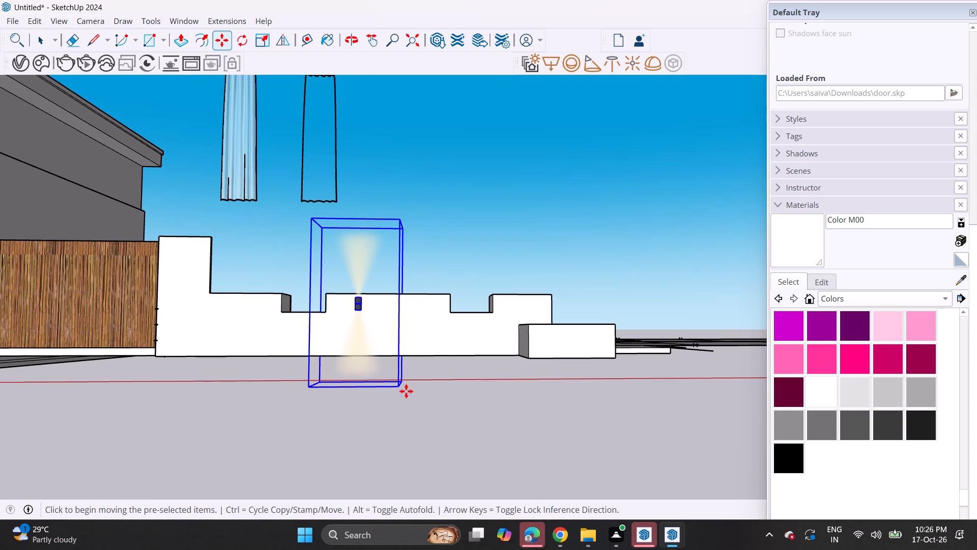
click(402, 390)
middle_drag(221, 376, 731, 391)
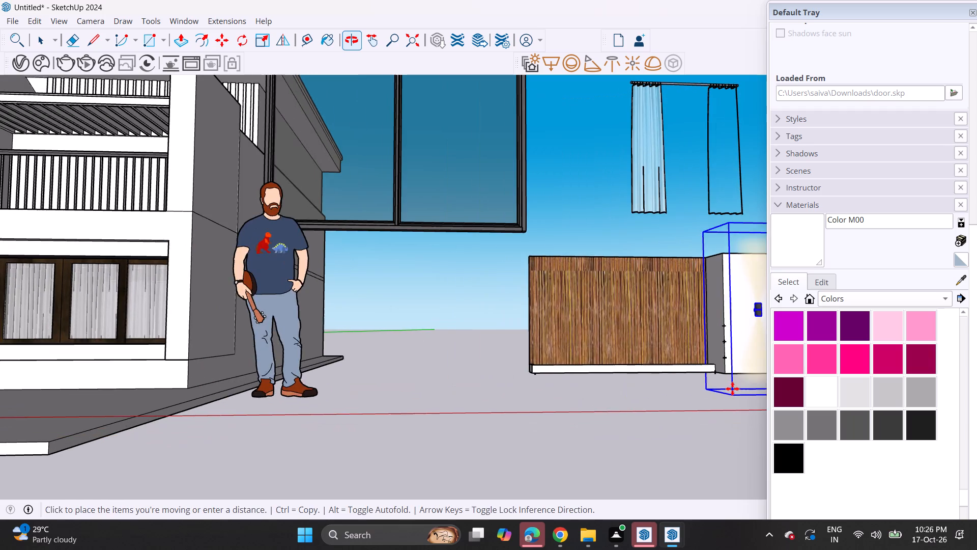
shift+middle_drag(203, 367, 661, 408)
scroll(274, 429, up, 4)
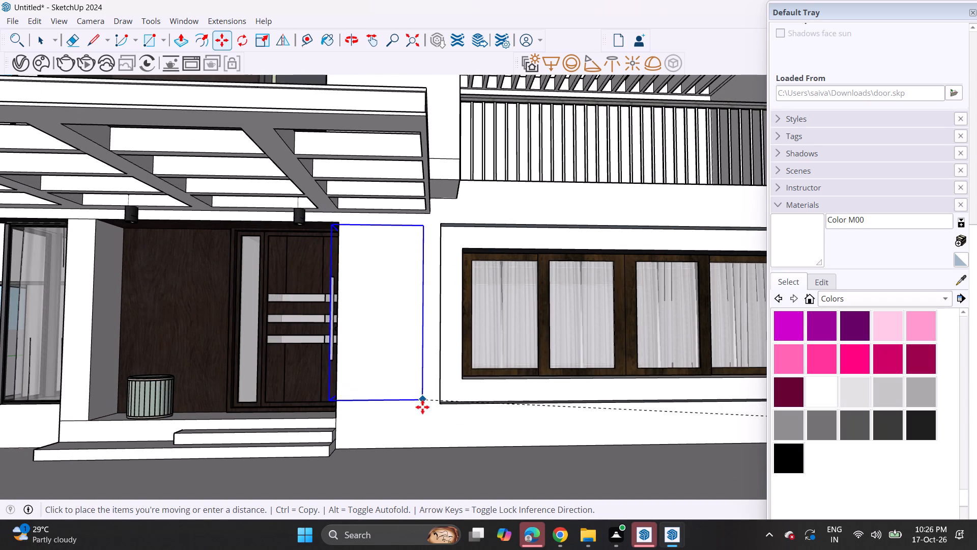
click(462, 501)
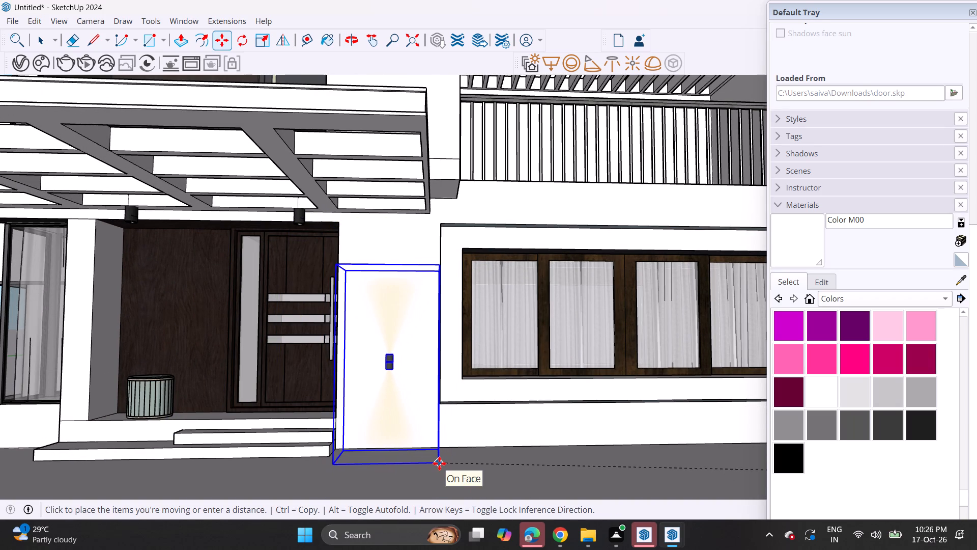
click(439, 463)
Raise the wall light from ground level up the white wall between the front door and the window.
middle_drag(447, 460, 385, 468)
middle_drag(472, 455, 452, 462)
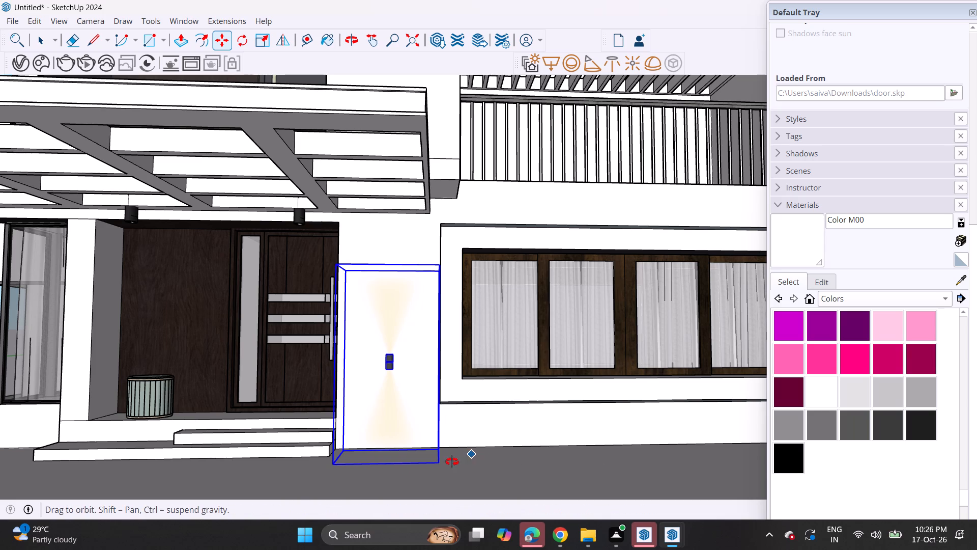
middle_drag(452, 462, 376, 455)
scroll(406, 464, up, 1)
scroll(365, 438, up, 3)
click(373, 444)
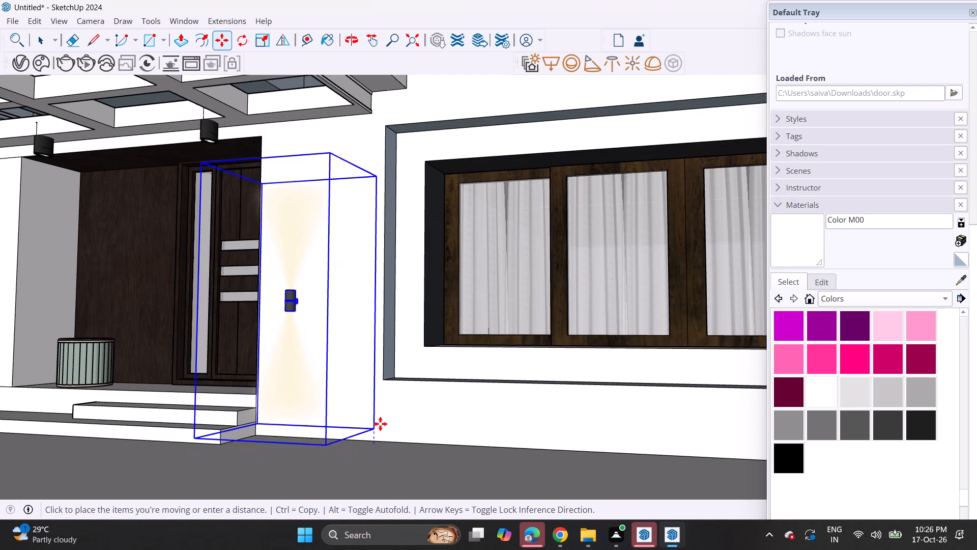
click(381, 355)
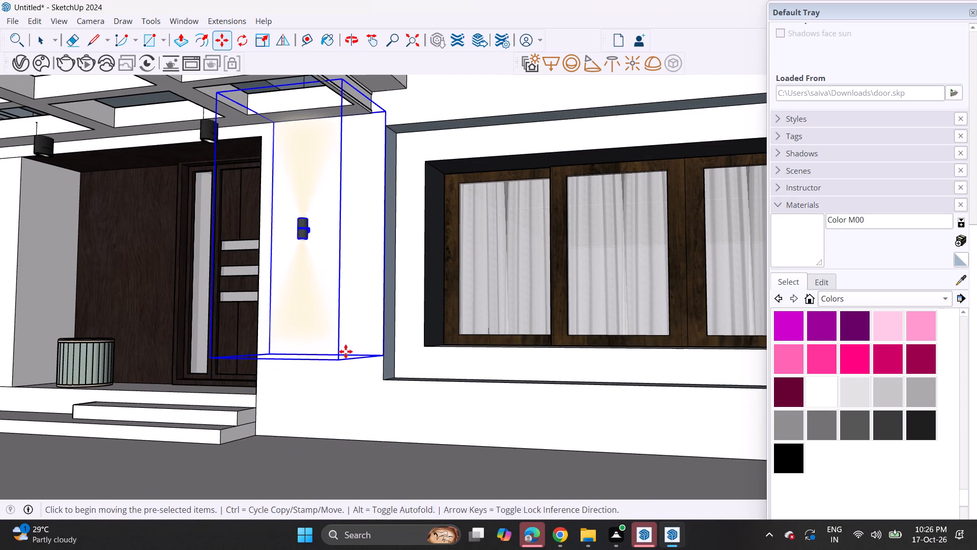
Scale the wall light down uniformly from its upper corner so it fits the wall strip beside the door.
click(263, 43)
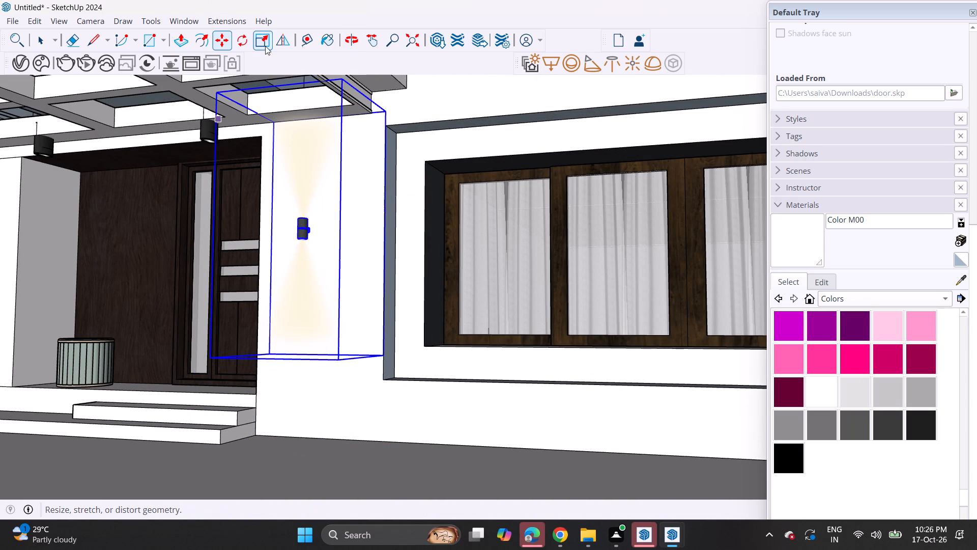
click(215, 94)
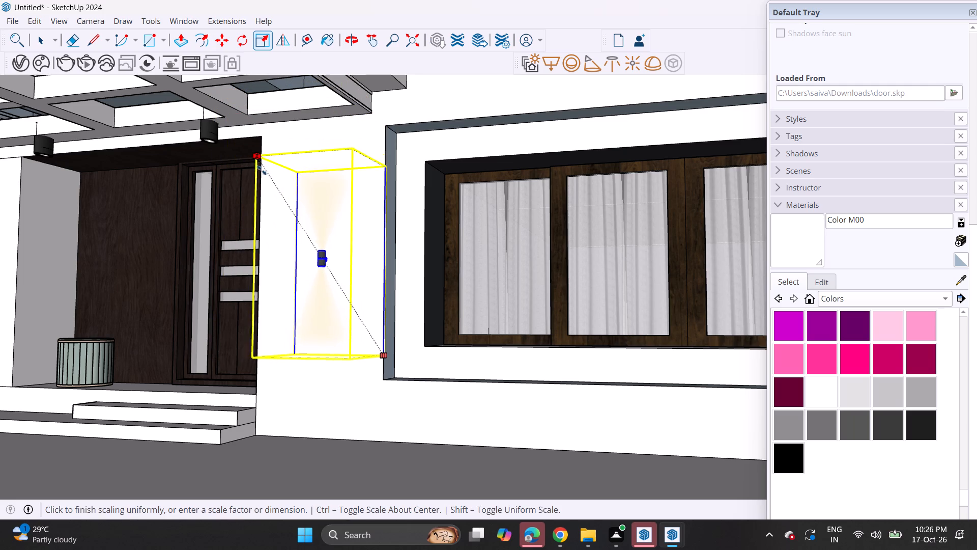
click(270, 183)
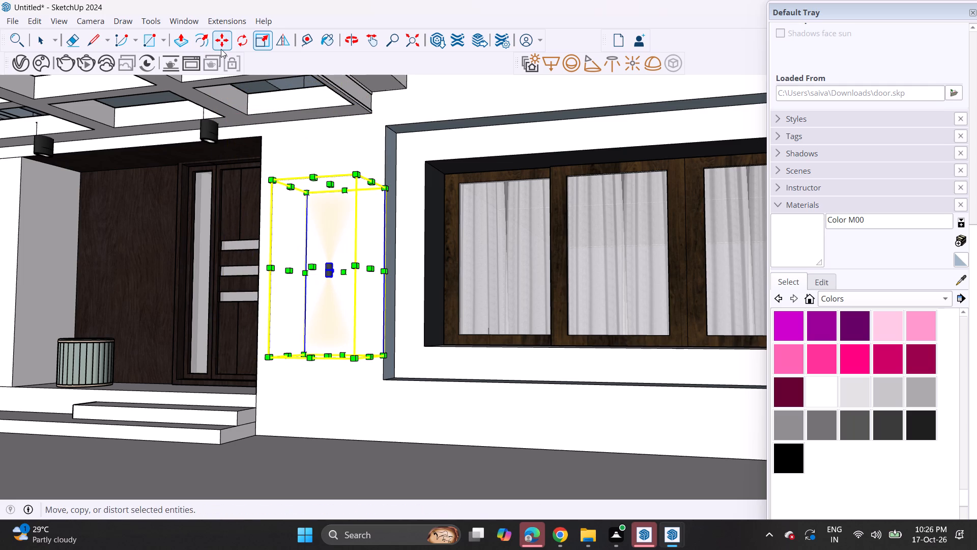
Move the reduced wall light higher and closer to the middle of the wall strip between the door and window.
click(221, 48)
click(336, 276)
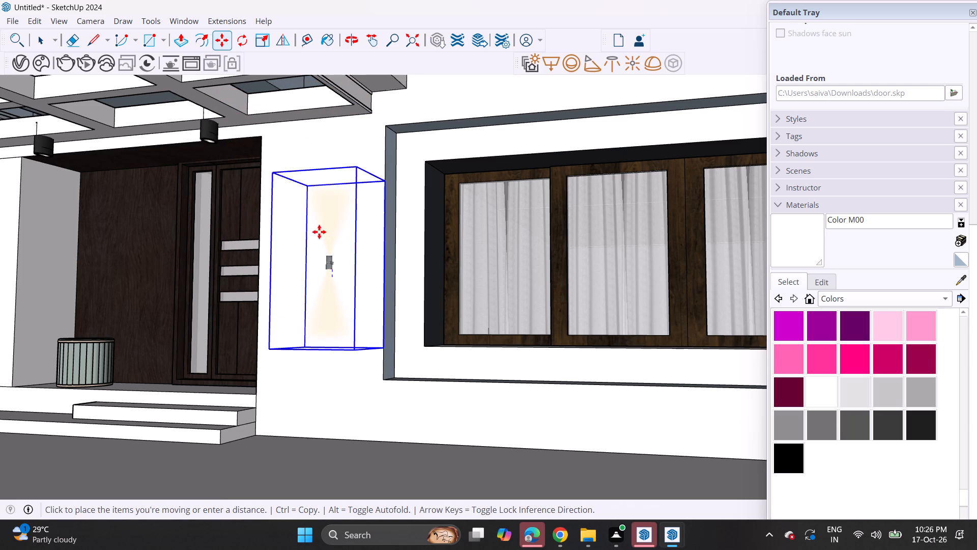
click(311, 222)
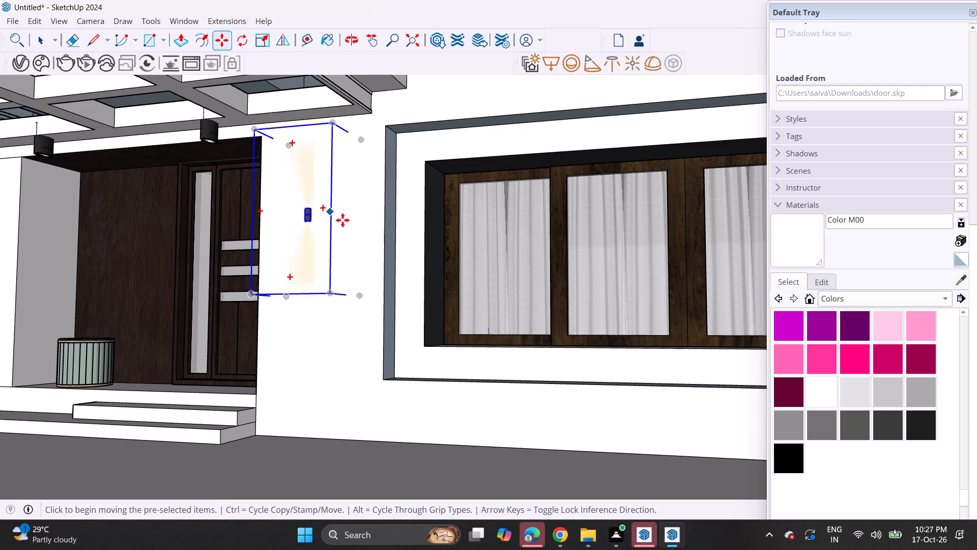
click(363, 295)
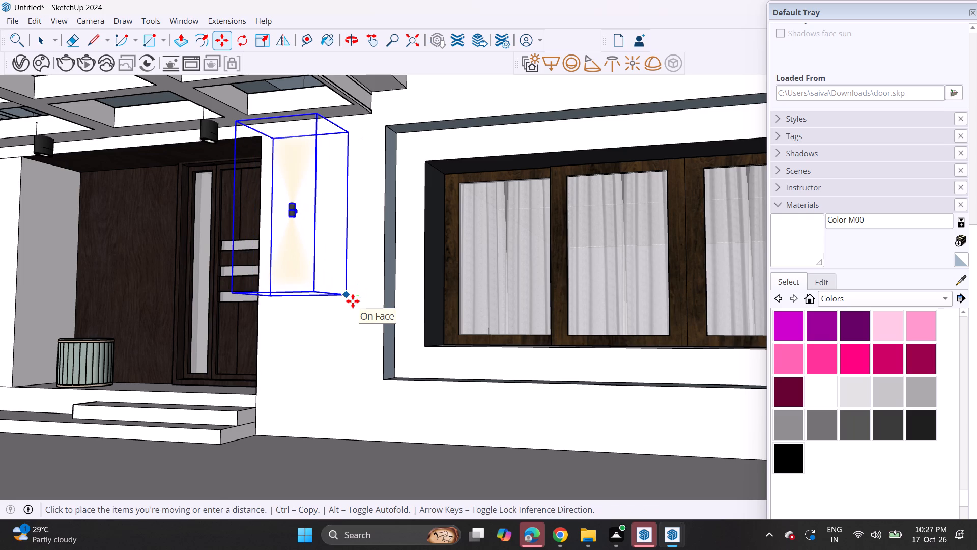
click(353, 301)
Copy the wall light onto the white ground-floor wall on the carport side, beyond the tall corner window.
middle_drag(271, 262, 365, 278)
scroll(348, 245, down, 4)
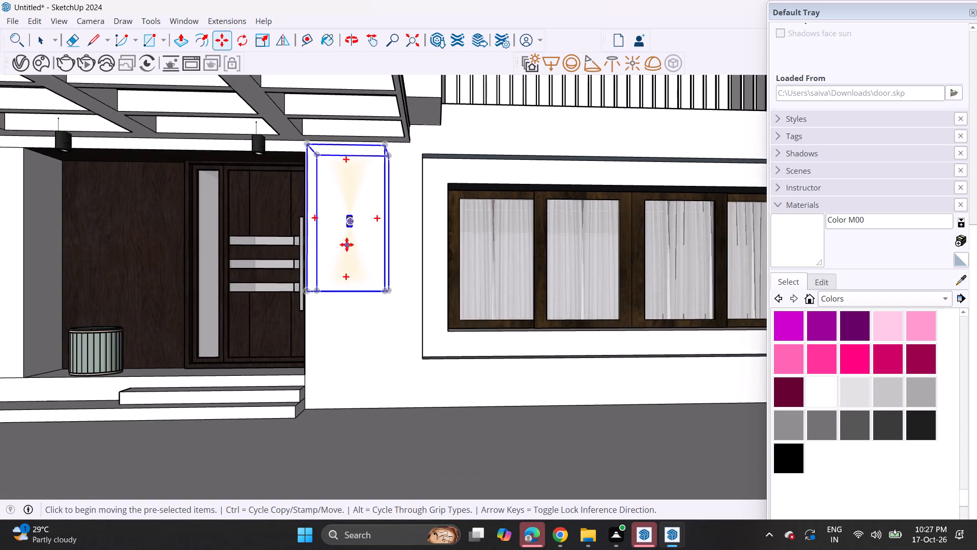
scroll(347, 244, down, 7)
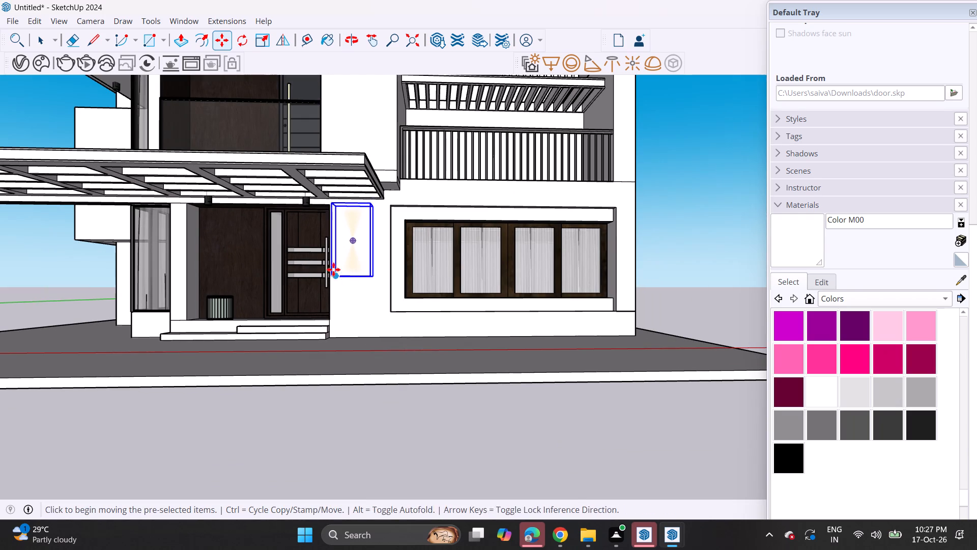
shift+middle_drag(302, 215, 405, 269)
shift+scroll(405, 269, up, 1)
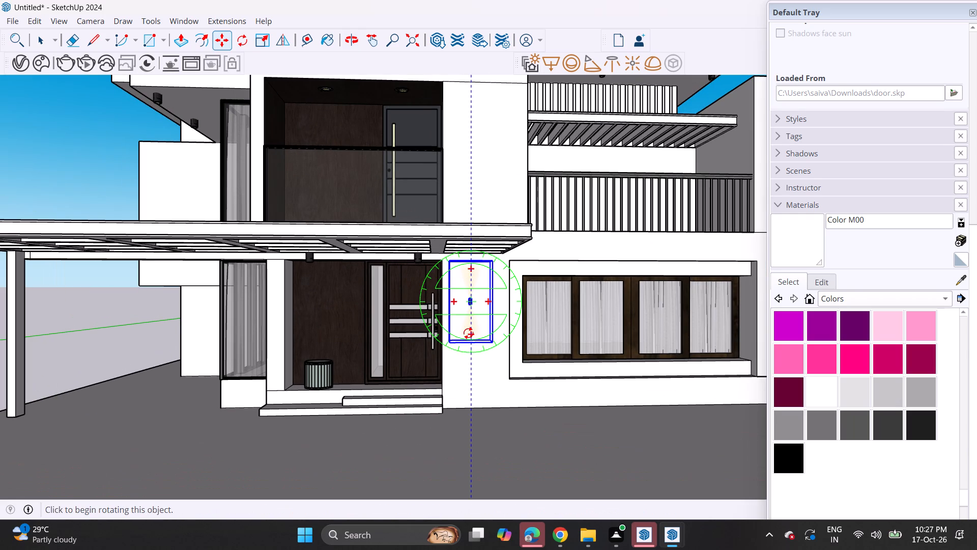
click(468, 299)
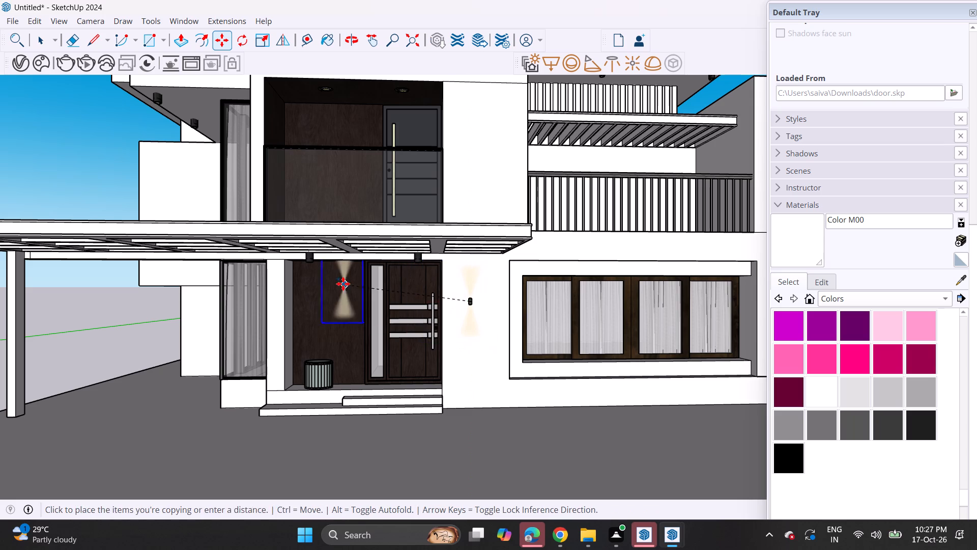
shift+middle_drag(343, 284, 572, 243)
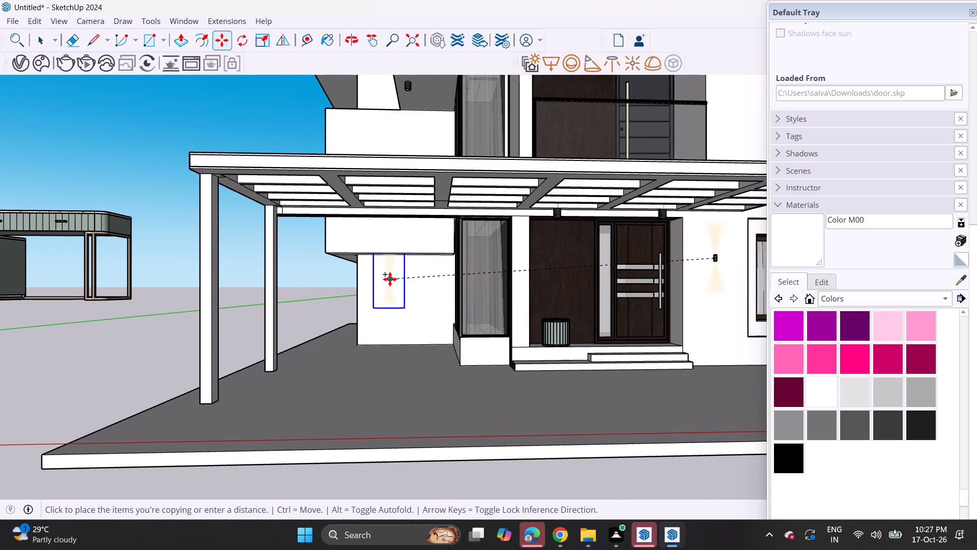
click(390, 280)
Nudge the copied wall light slightly into position against the carport-side wall and deselect it.
middle_drag(373, 303, 557, 314)
scroll(351, 314, up, 4)
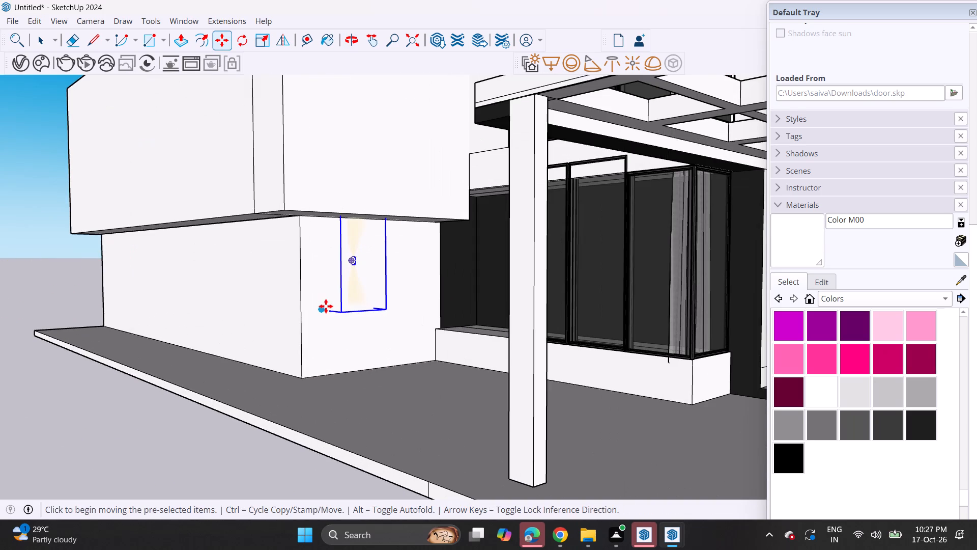
click(325, 305)
click(332, 310)
scroll(360, 300, up, 1)
middle_drag(360, 300, 184, 299)
key(space)
click(173, 286)
Examine the villa's front with both wall lights, and browse the Colors material collection for an exterior shade.
scroll(173, 285, down, 4)
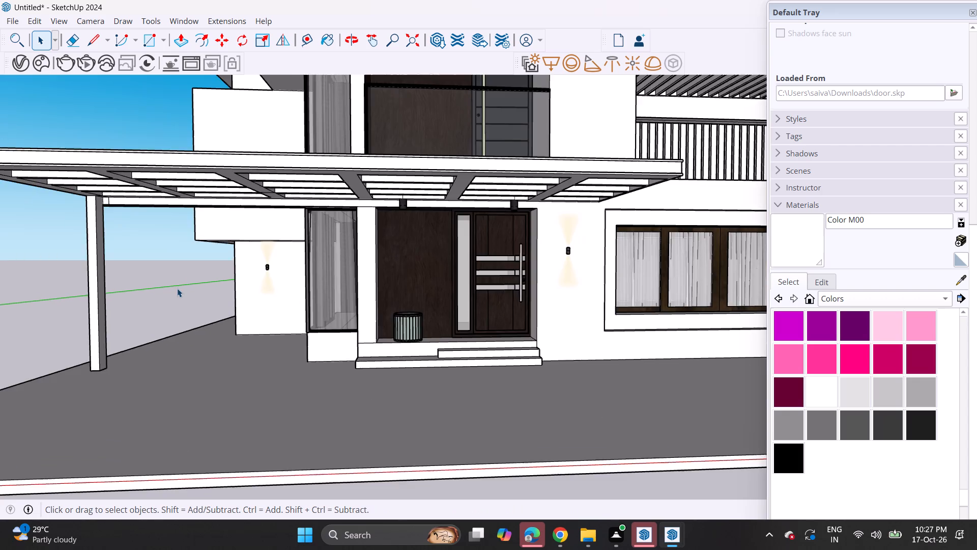
scroll(177, 288, down, 4)
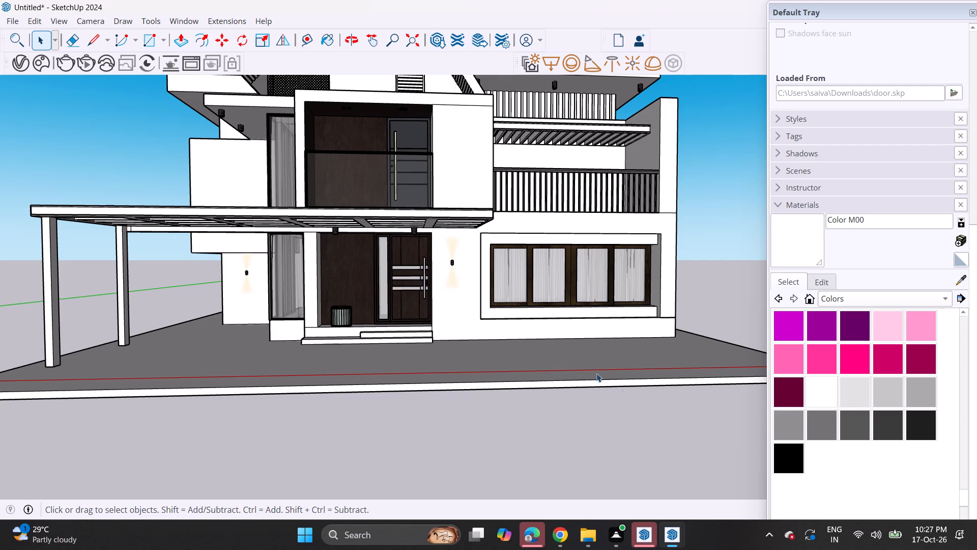
scroll(787, 395, up, 2)
scroll(831, 405, up, 3)
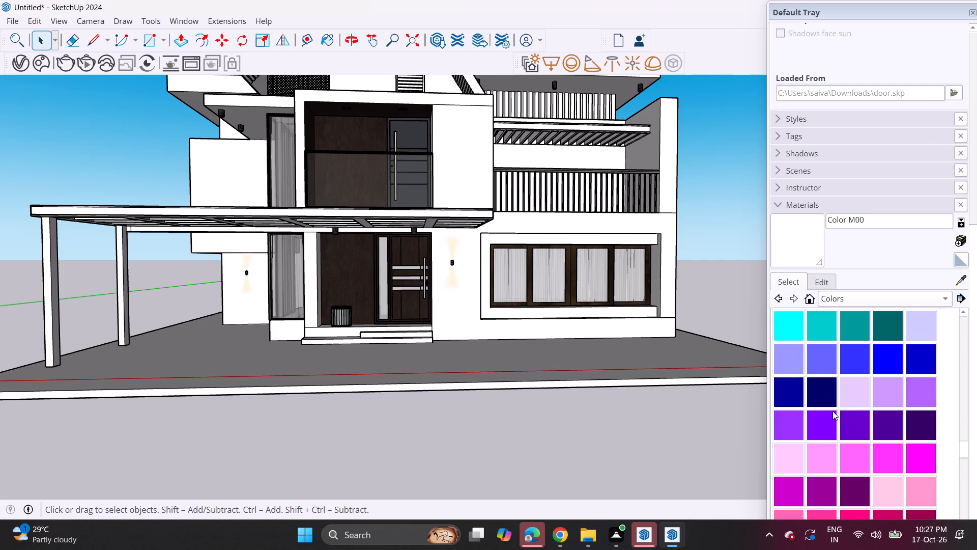
scroll(867, 454, up, 7)
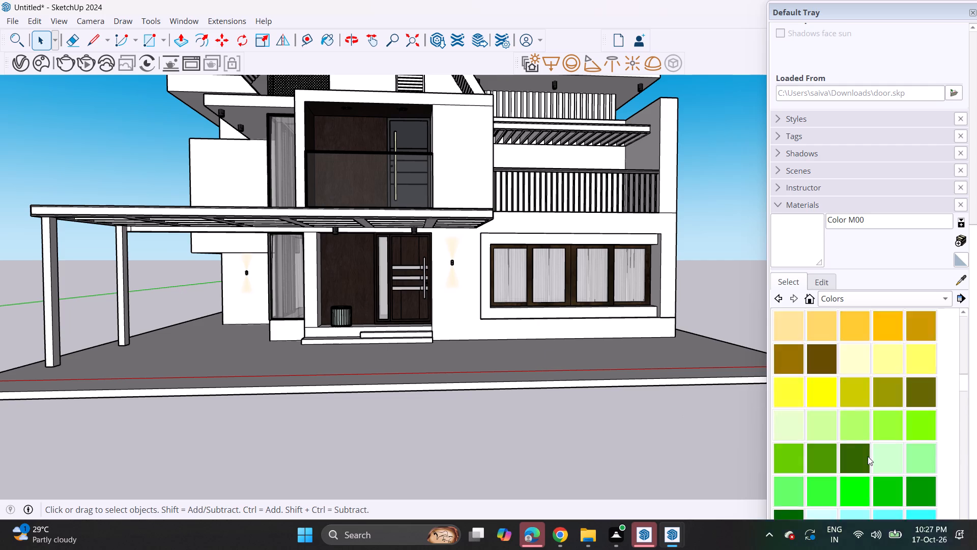
scroll(868, 456, up, 8)
scroll(860, 451, down, 8)
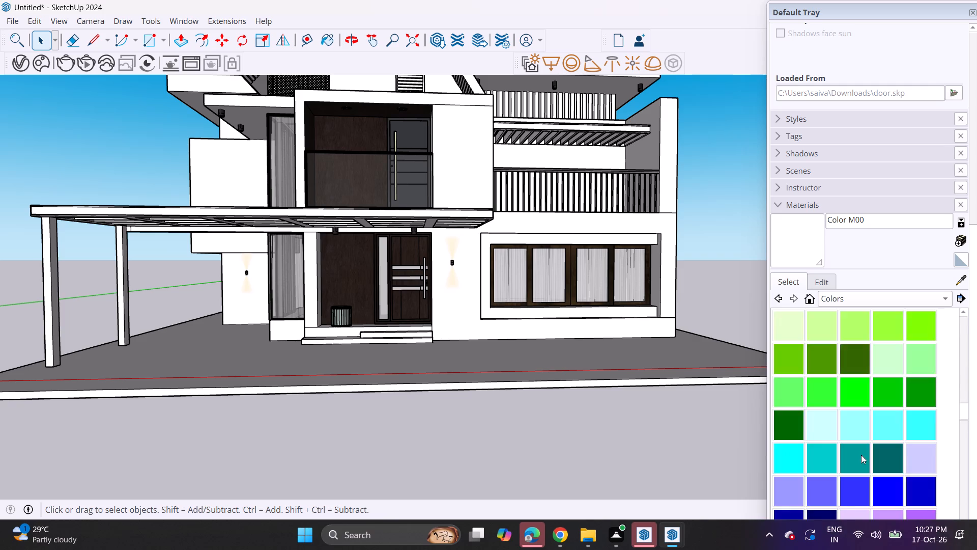
scroll(861, 455, down, 9)
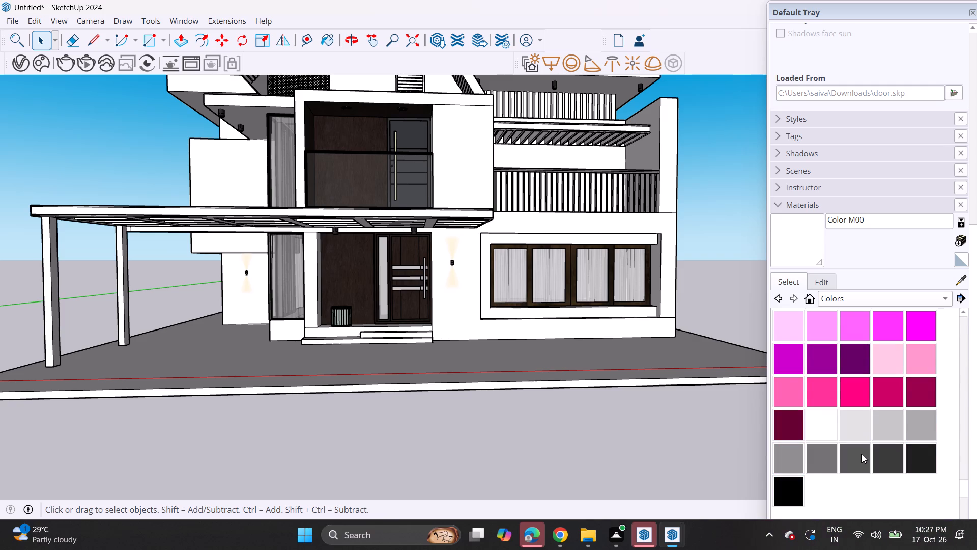
scroll(860, 454, up, 6)
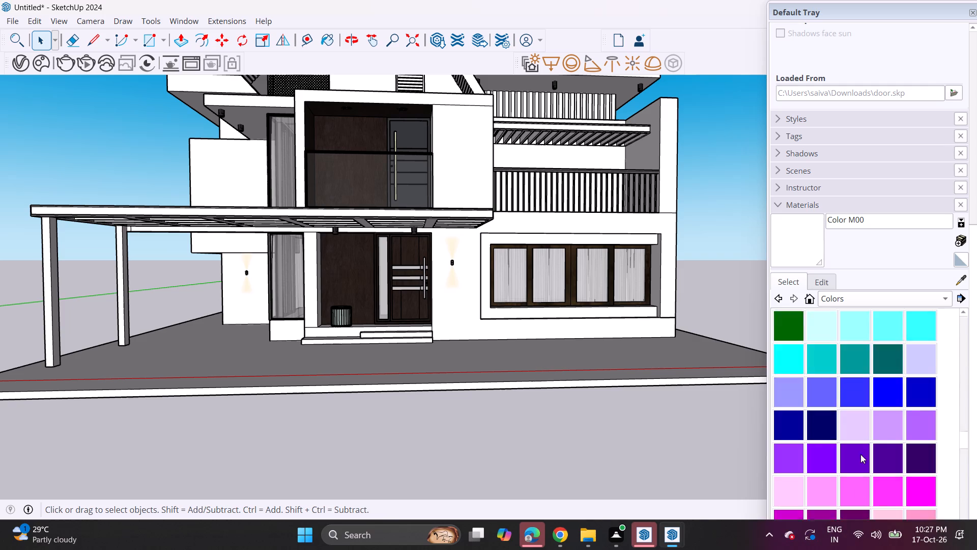
scroll(860, 454, up, 10)
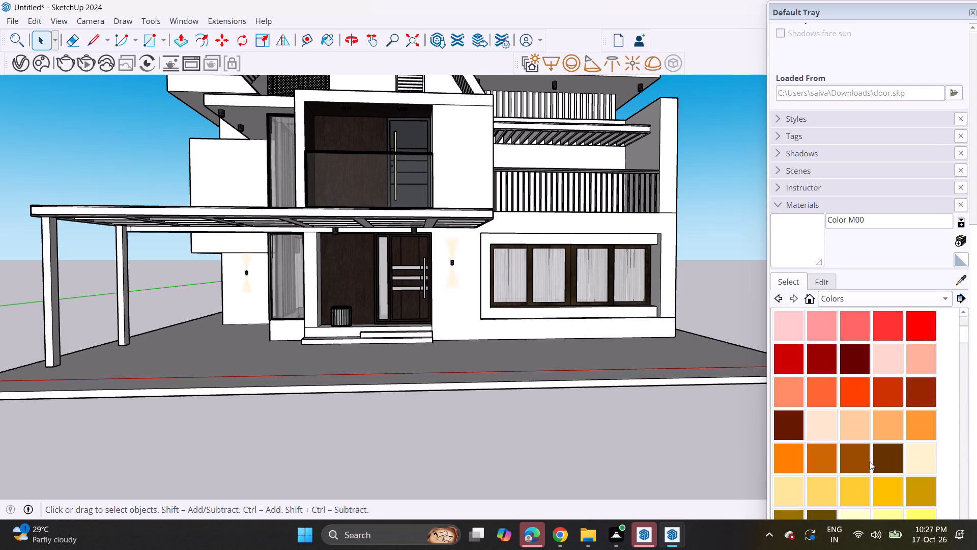
scroll(870, 461, up, 2)
scroll(870, 461, down, 6)
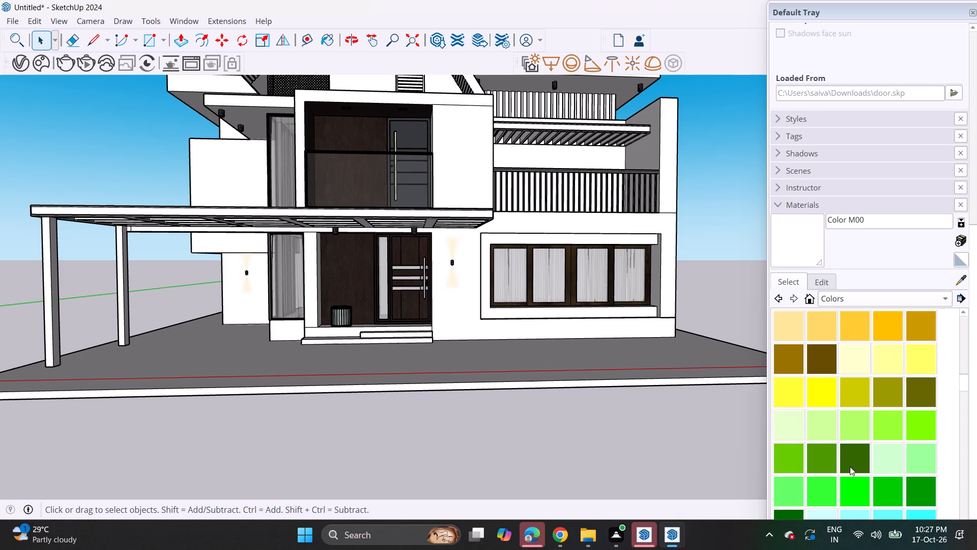
scroll(850, 466, down, 2)
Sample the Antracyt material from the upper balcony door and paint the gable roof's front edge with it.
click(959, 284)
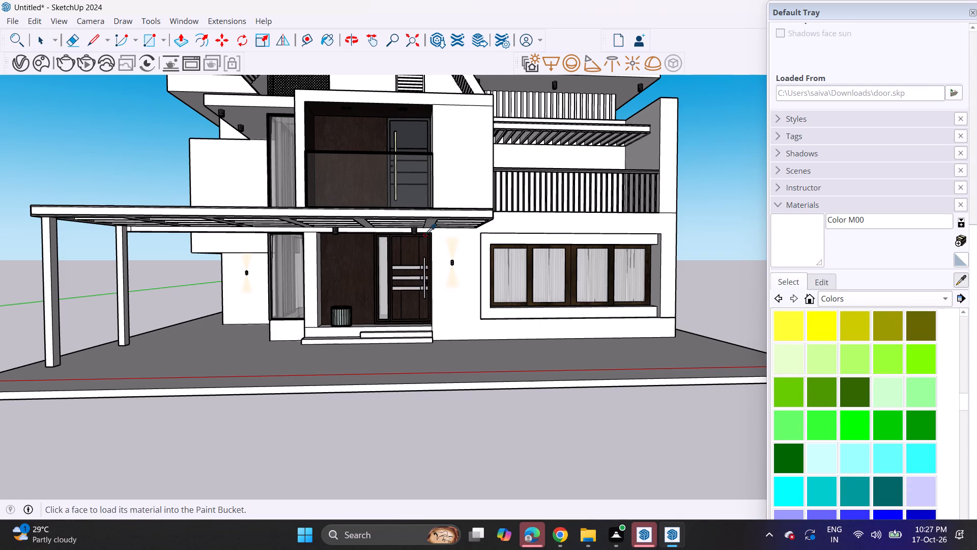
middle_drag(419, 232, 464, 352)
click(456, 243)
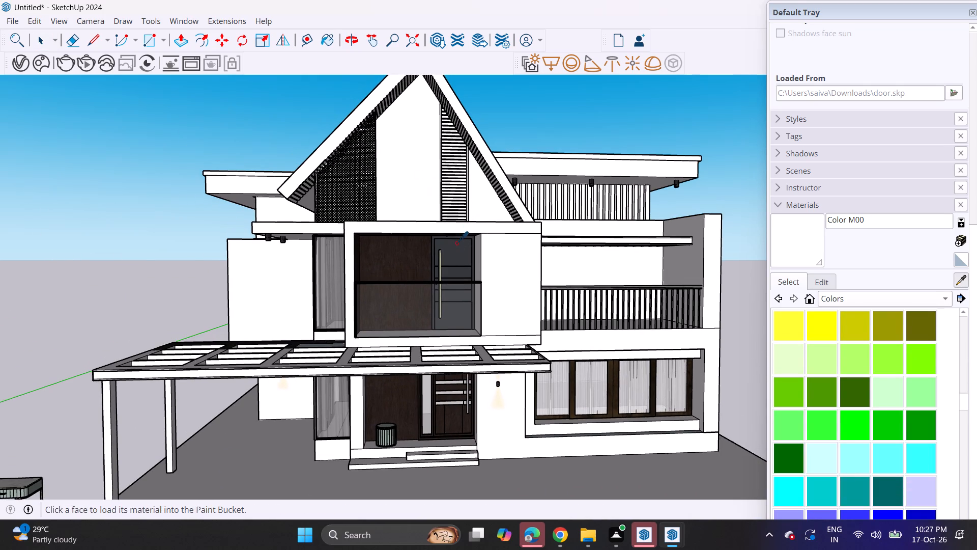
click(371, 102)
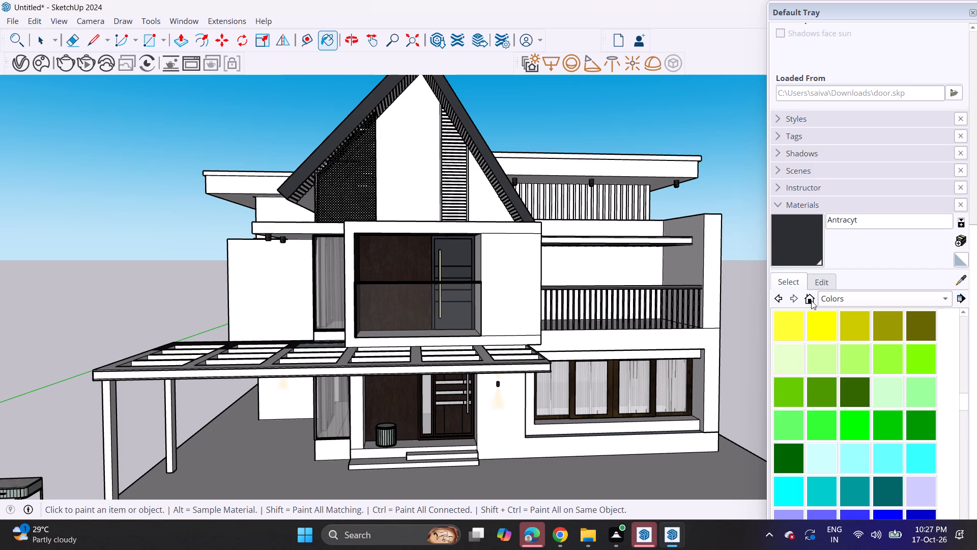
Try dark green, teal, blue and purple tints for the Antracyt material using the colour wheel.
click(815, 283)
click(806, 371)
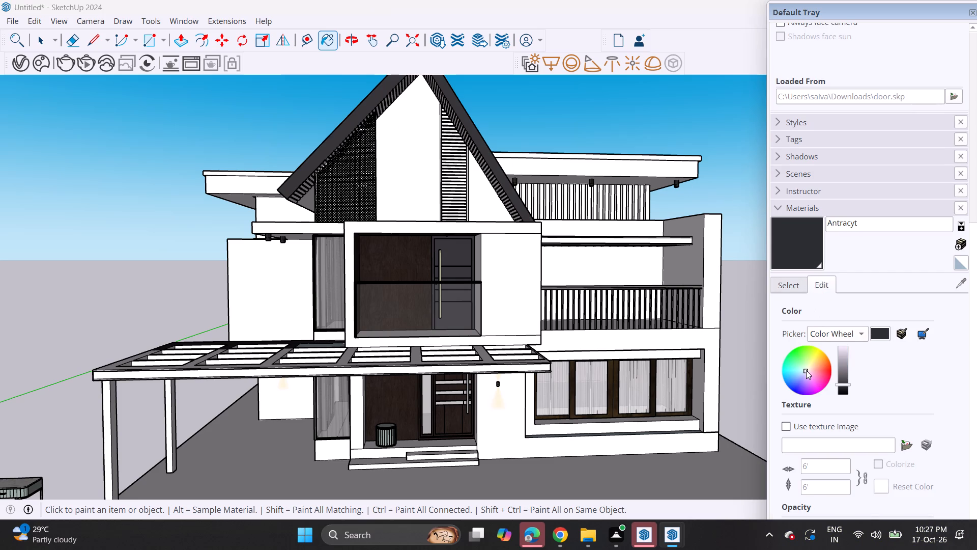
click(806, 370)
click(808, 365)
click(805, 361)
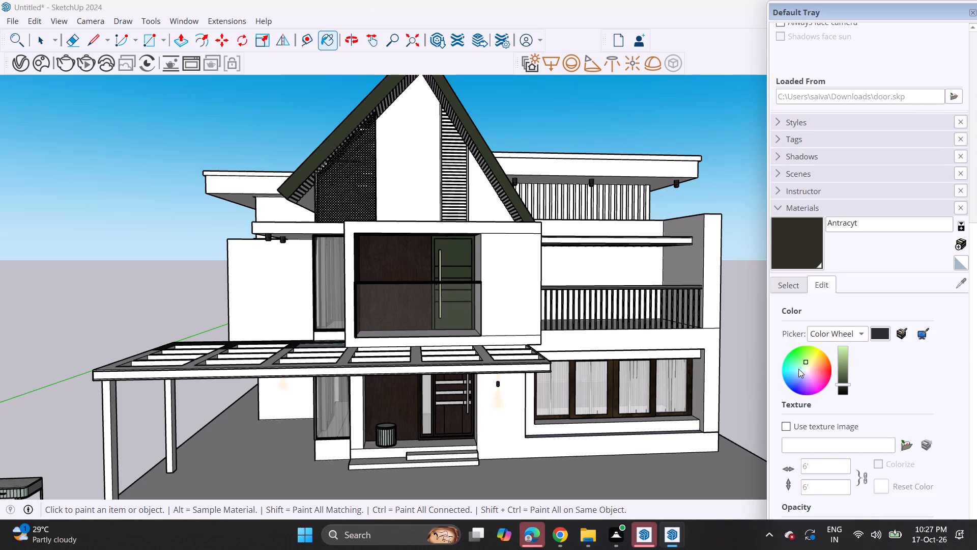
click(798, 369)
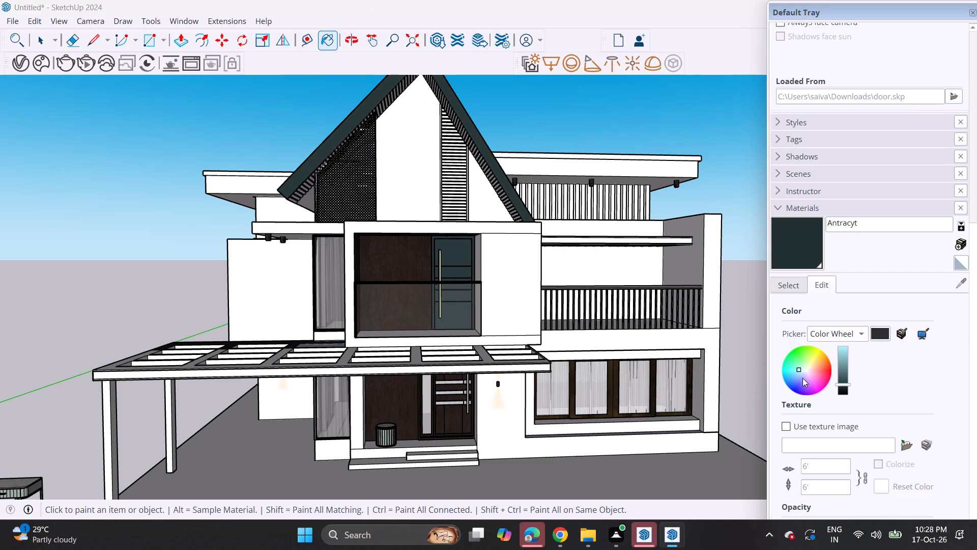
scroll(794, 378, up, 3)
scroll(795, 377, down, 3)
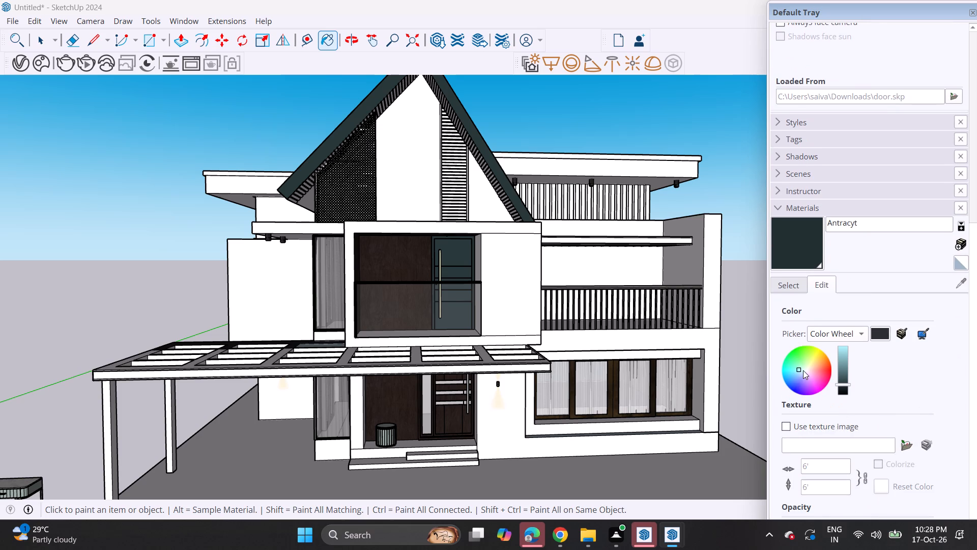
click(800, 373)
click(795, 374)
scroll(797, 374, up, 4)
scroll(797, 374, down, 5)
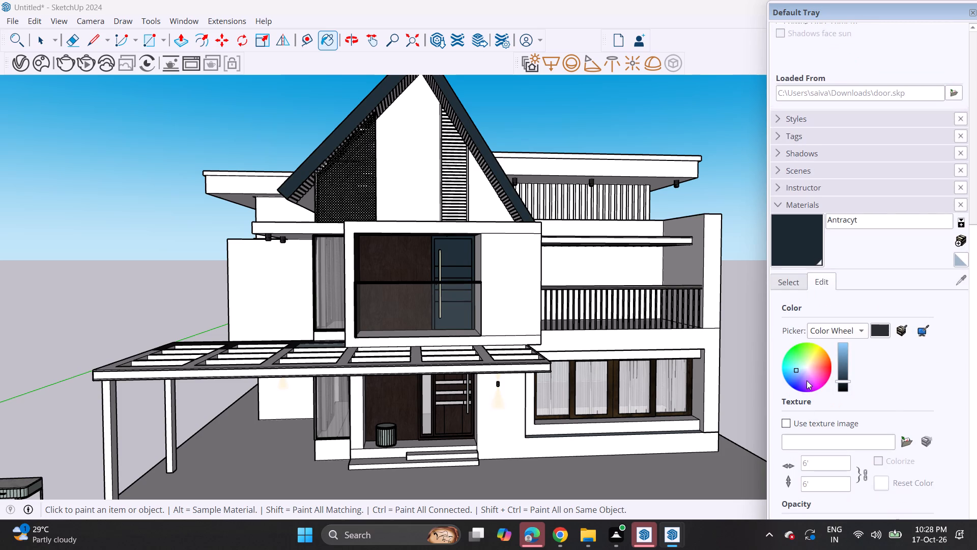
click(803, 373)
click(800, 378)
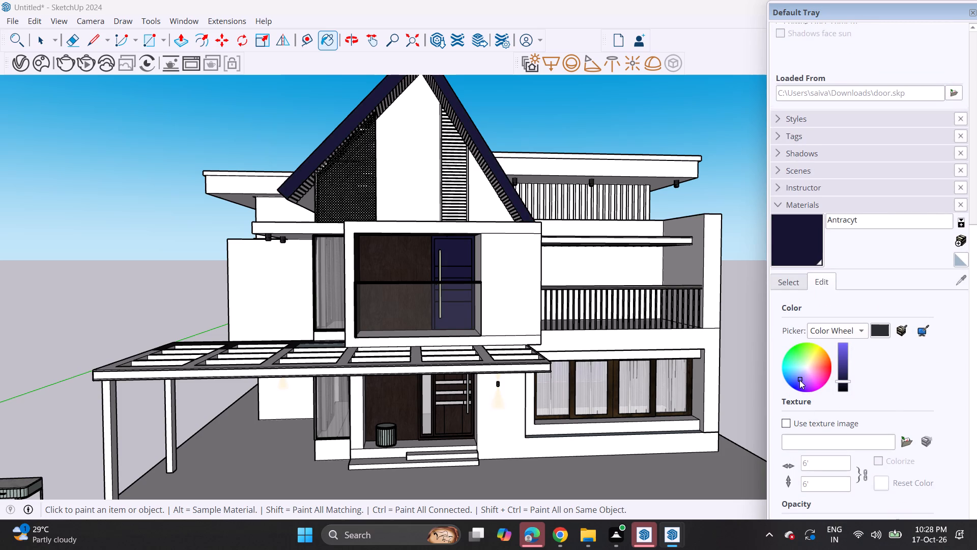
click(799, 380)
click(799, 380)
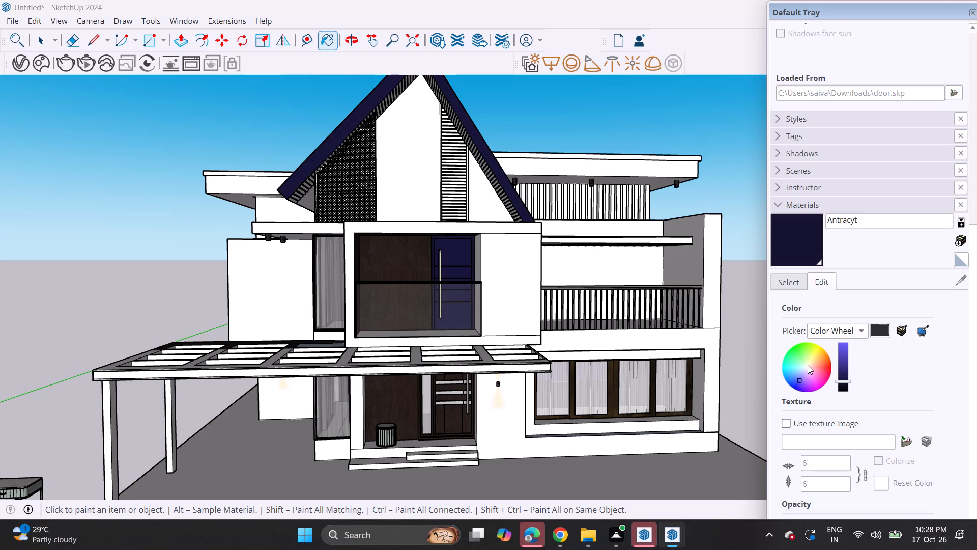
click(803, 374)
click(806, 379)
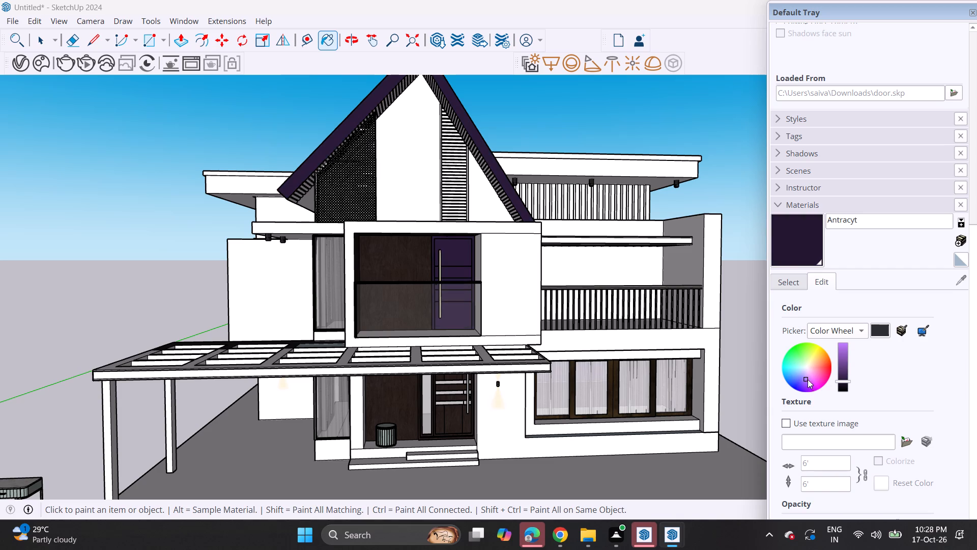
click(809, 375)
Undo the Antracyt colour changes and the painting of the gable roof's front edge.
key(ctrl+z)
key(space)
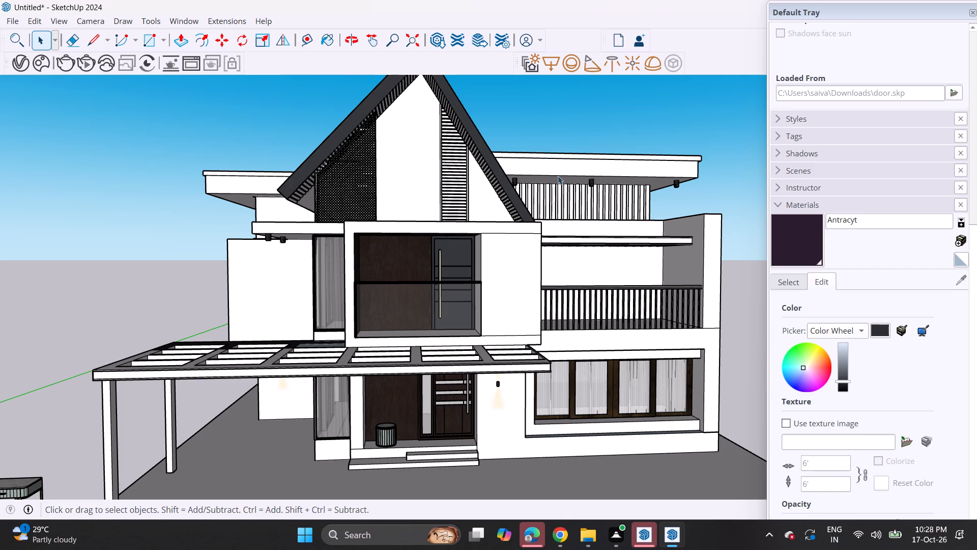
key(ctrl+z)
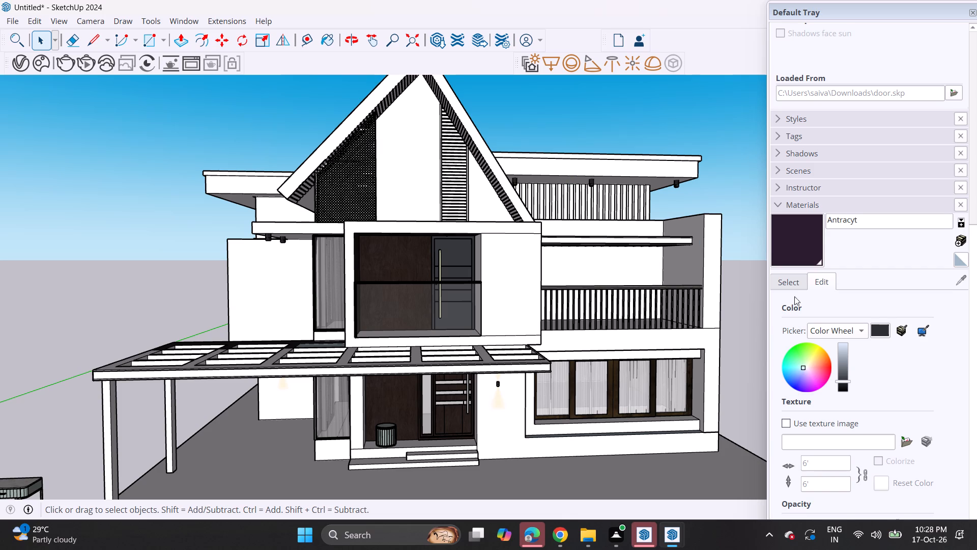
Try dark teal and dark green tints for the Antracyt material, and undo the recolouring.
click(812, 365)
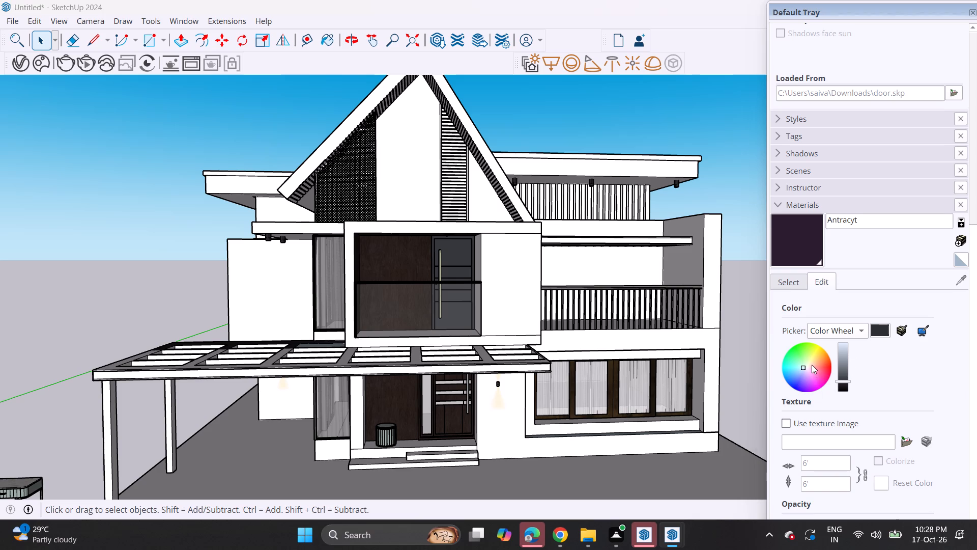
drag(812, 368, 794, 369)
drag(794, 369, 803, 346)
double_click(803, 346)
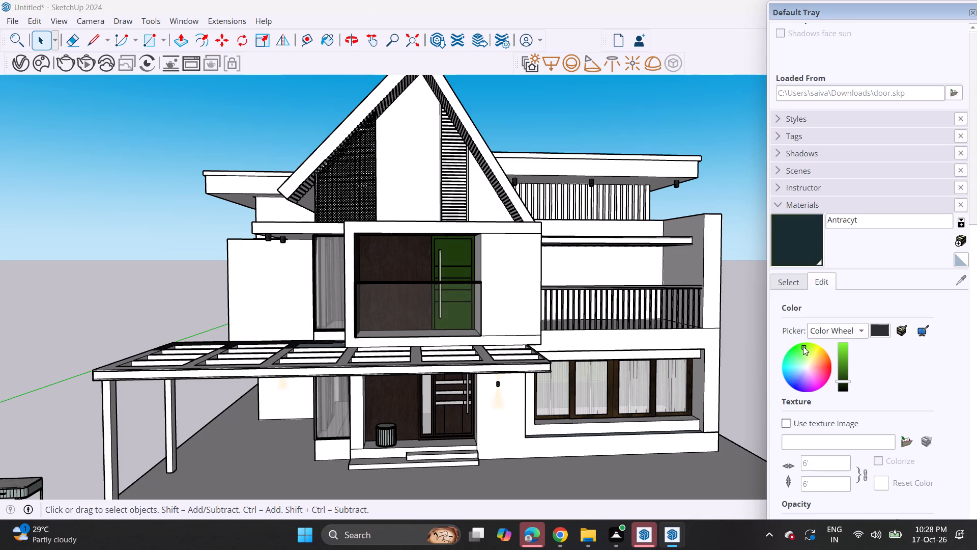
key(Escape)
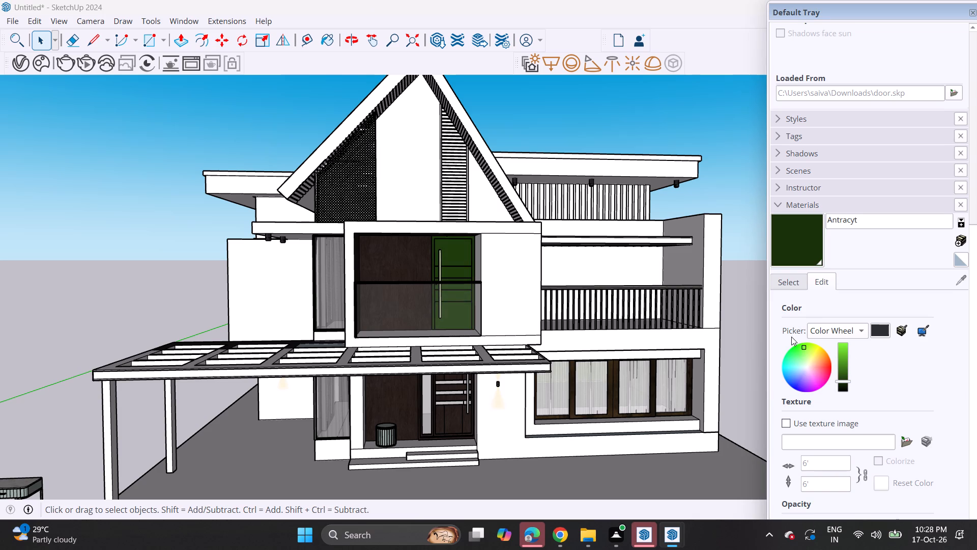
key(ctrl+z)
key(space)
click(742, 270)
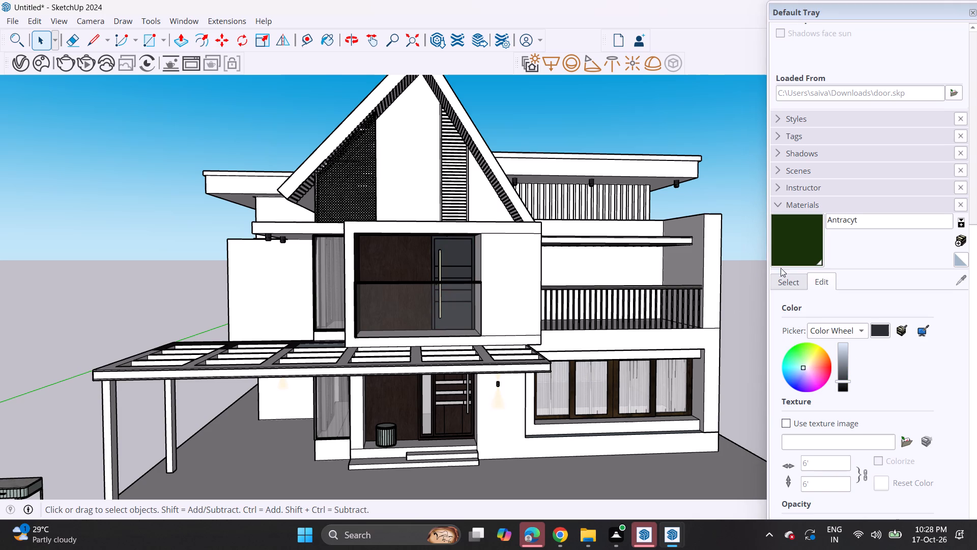
Sample the material of the gable roof's sloping front edge to make it the active paint.
click(776, 287)
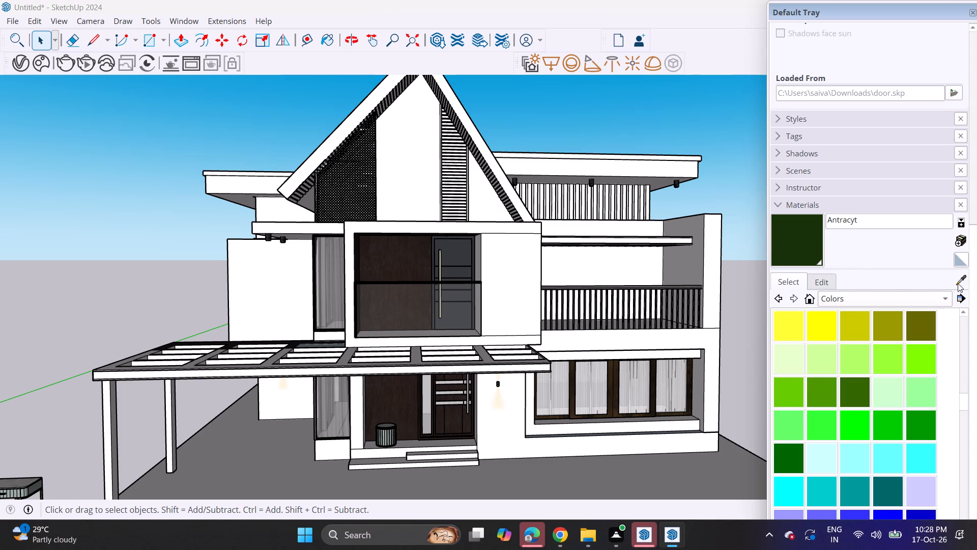
click(957, 280)
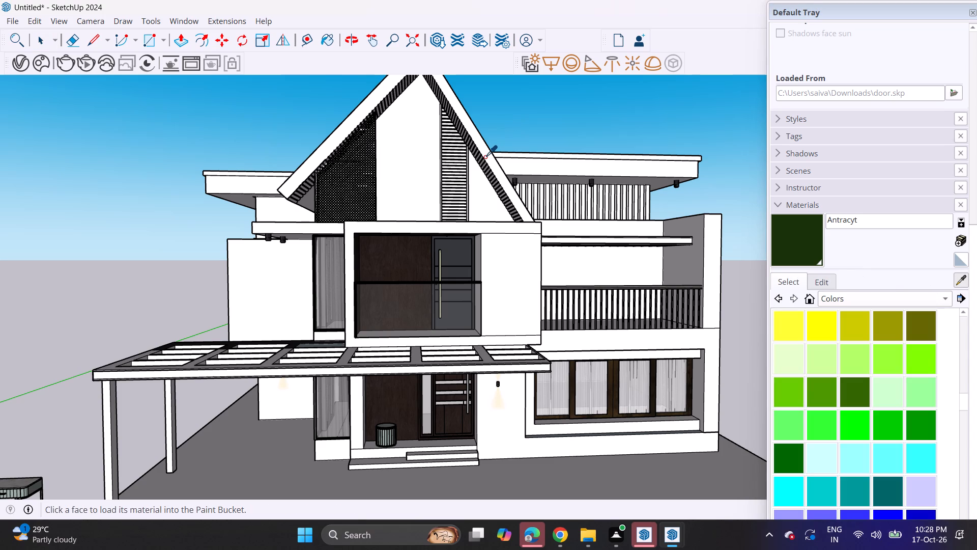
click(484, 153)
Find a dark grey in the Colors library and paint the gable roof's sloping front edge with Color M06.
scroll(822, 376, down, 4)
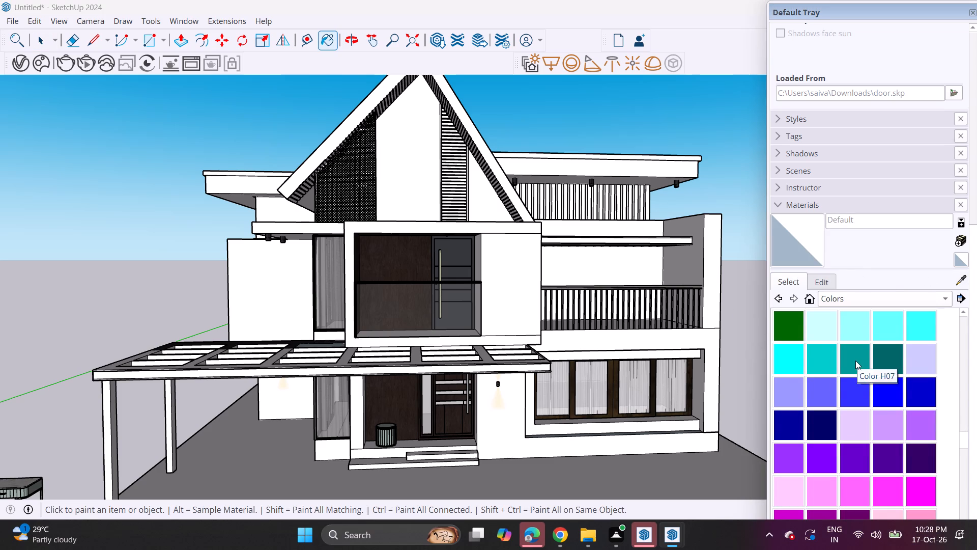
scroll(858, 387, down, 4)
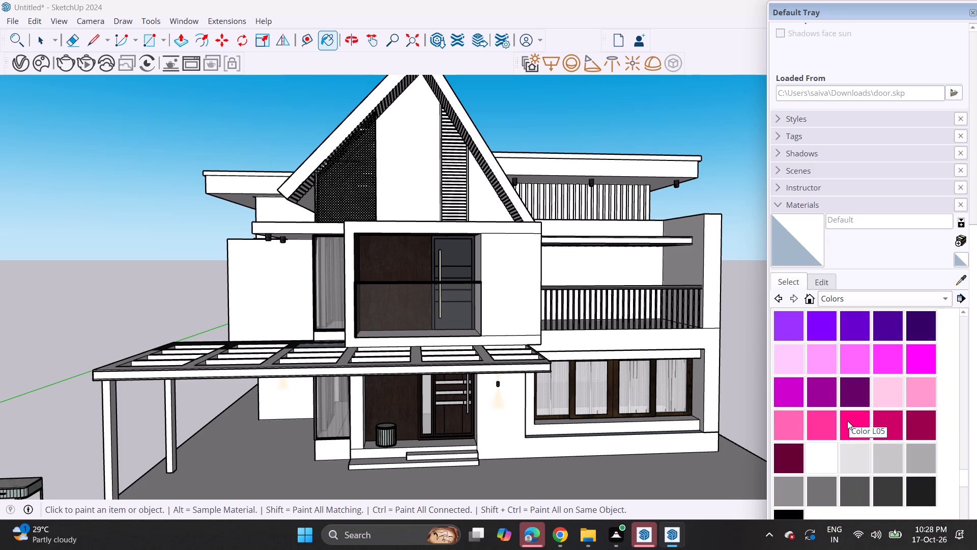
scroll(835, 461, up, 11)
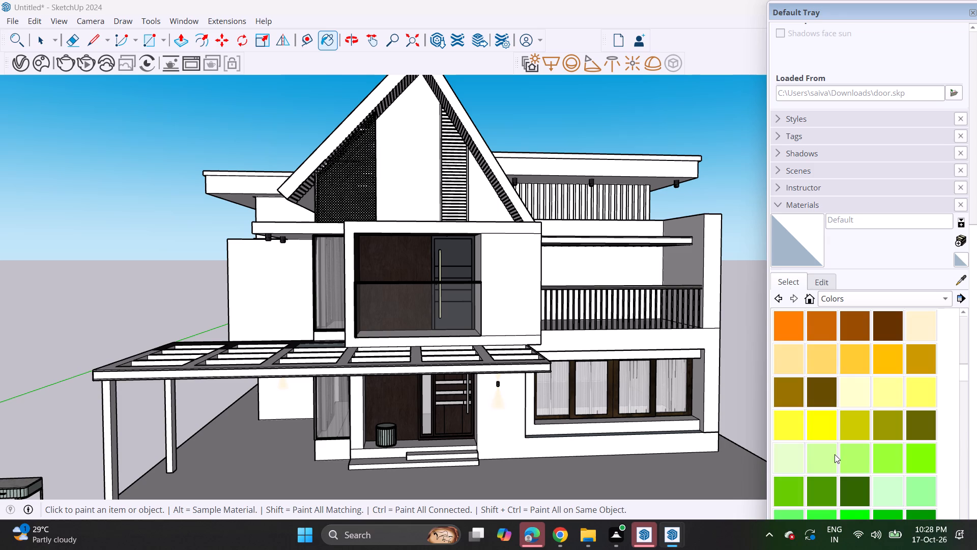
scroll(835, 451, up, 7)
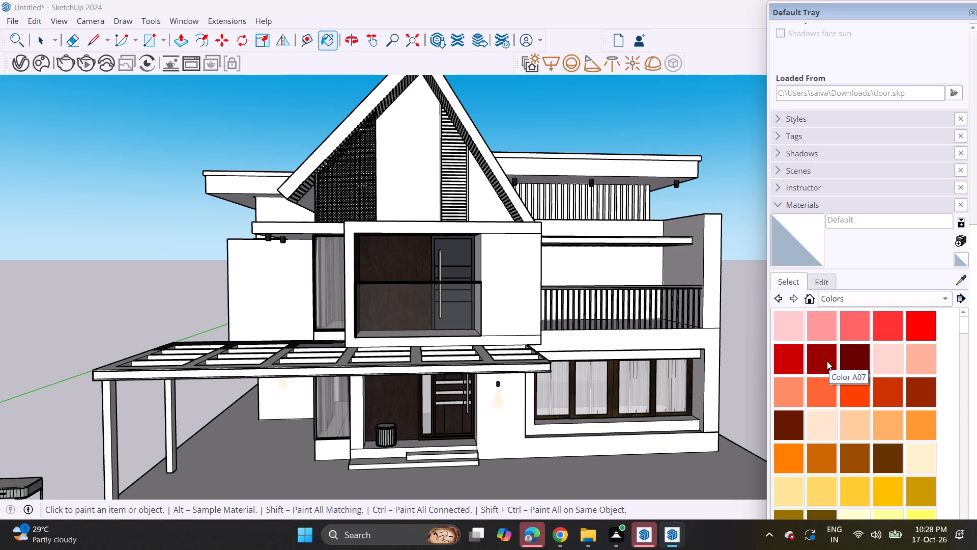
scroll(827, 361, down, 16)
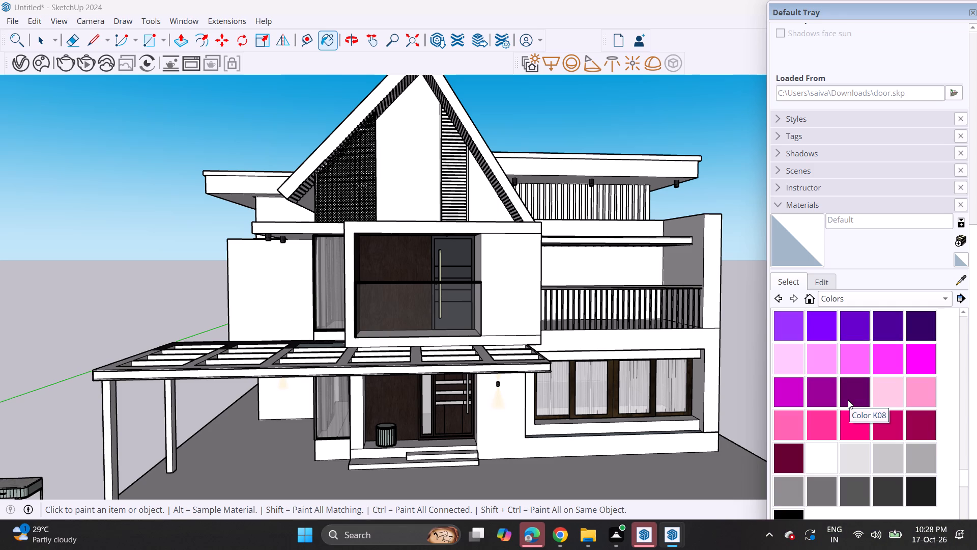
scroll(846, 395, down, 3)
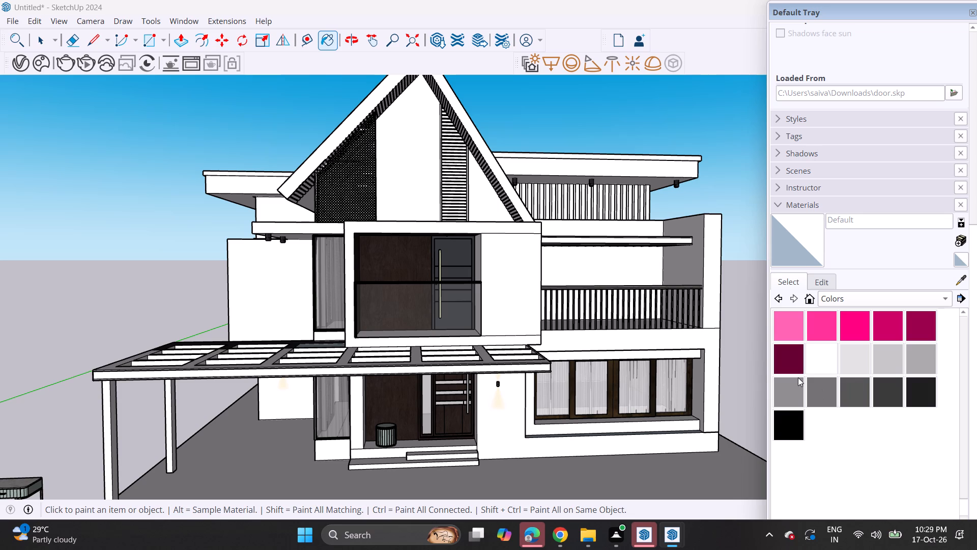
click(474, 133)
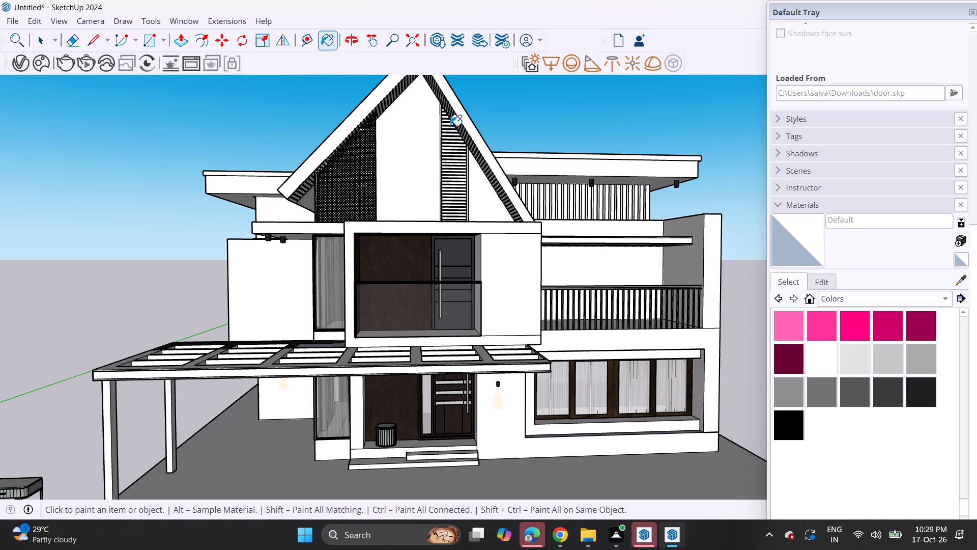
click(457, 112)
click(853, 392)
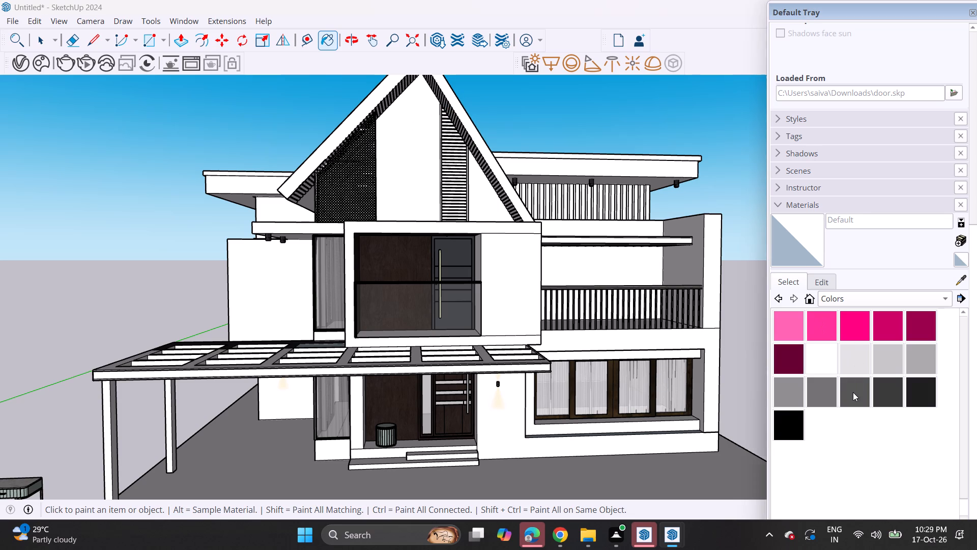
click(454, 100)
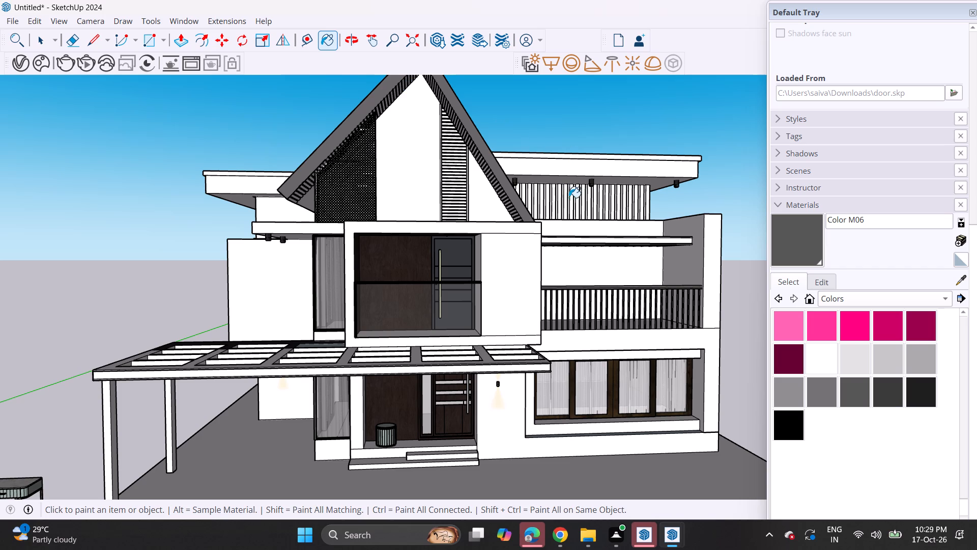
Paint the first upper-floor wall slats beside the gable roof, up to the first soffit downlight, with Color M06.
scroll(569, 198, up, 4)
middle_drag(569, 197, 481, 205)
scroll(519, 173, up, 4)
click(519, 184)
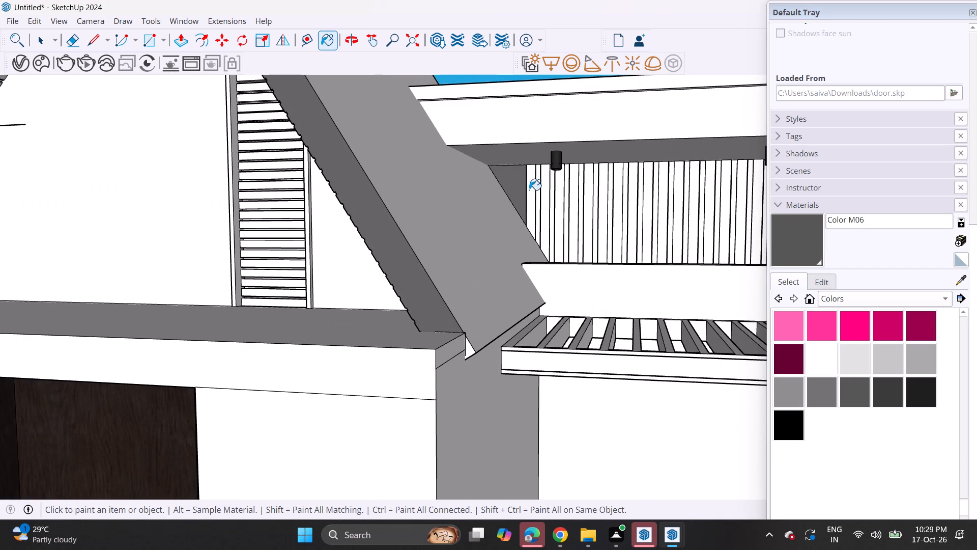
click(530, 190)
click(538, 195)
click(547, 201)
scroll(549, 202, up, 4)
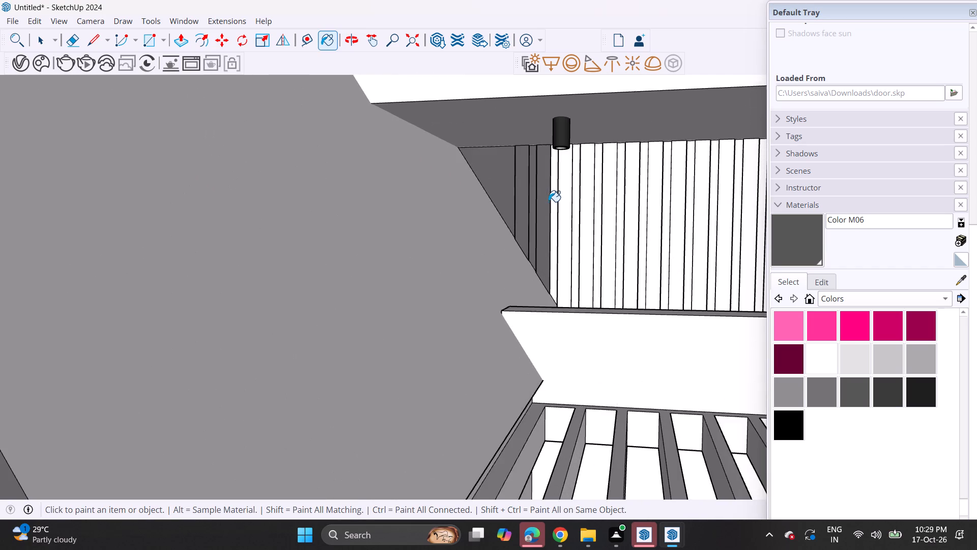
scroll(549, 202, up, 2)
click(552, 203)
click(562, 206)
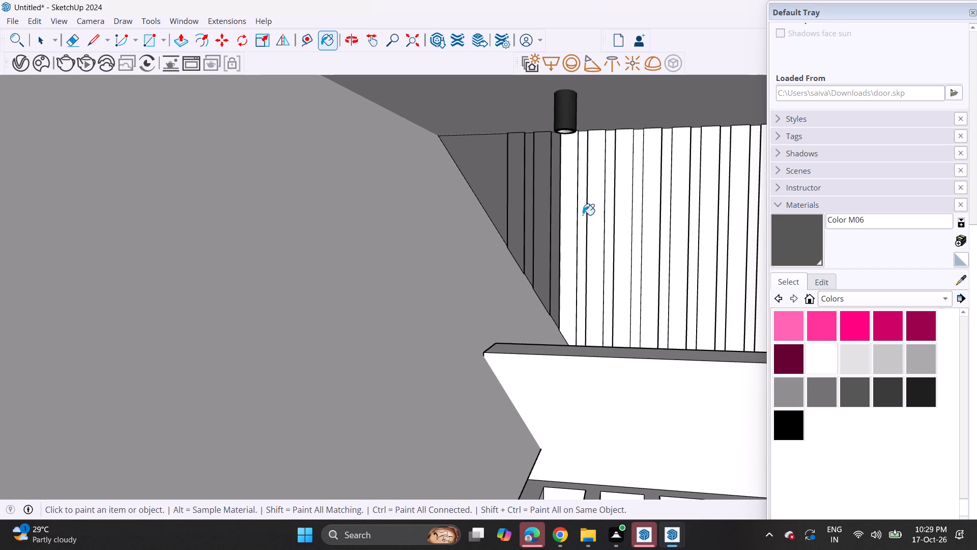
Continue painting the slatted wall's slats and grooves just past the first soffit downlight with Color M06.
click(586, 215)
click(598, 223)
click(612, 233)
click(628, 234)
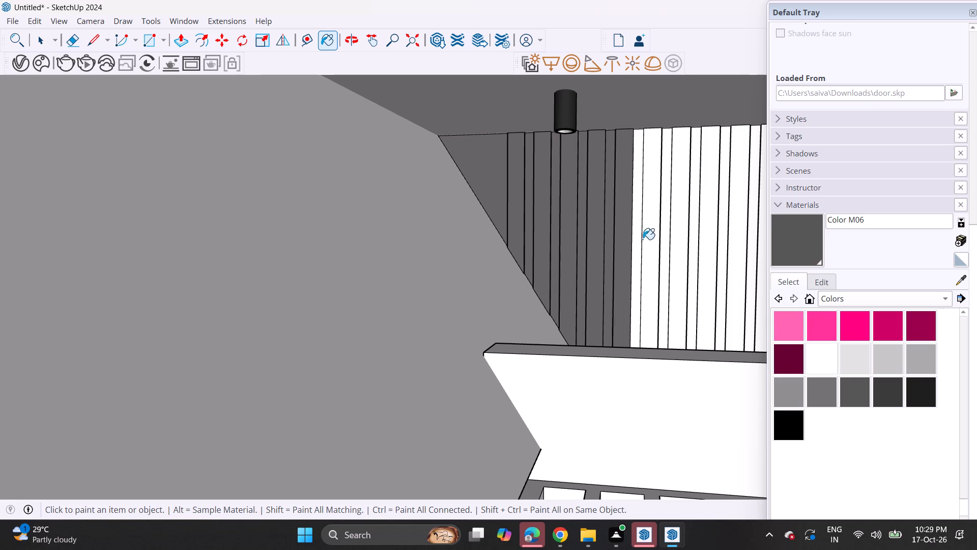
click(643, 239)
click(635, 244)
click(670, 244)
click(681, 251)
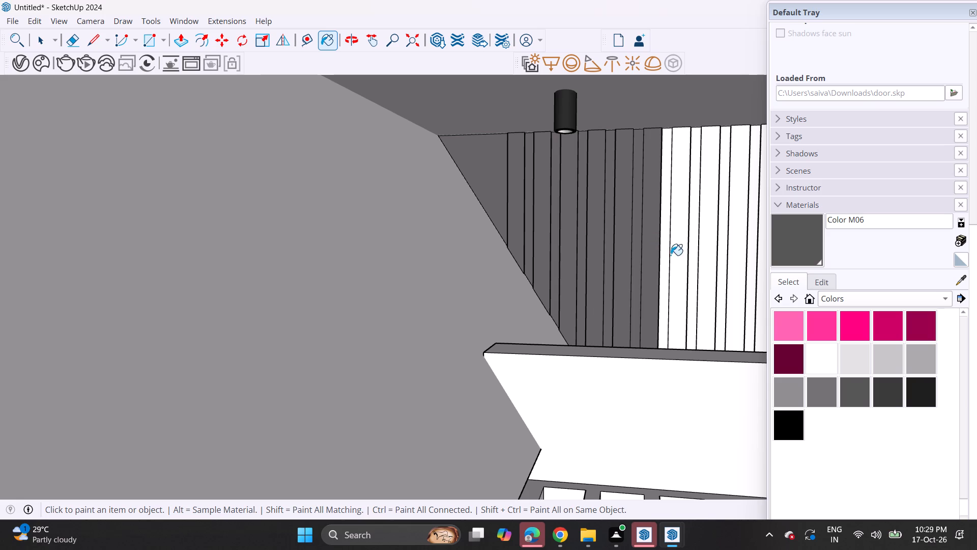
click(671, 255)
click(660, 259)
click(665, 259)
Paint the slats and grooves midway between the first and second soffit downlights with Color M06.
scroll(657, 267, down, 4)
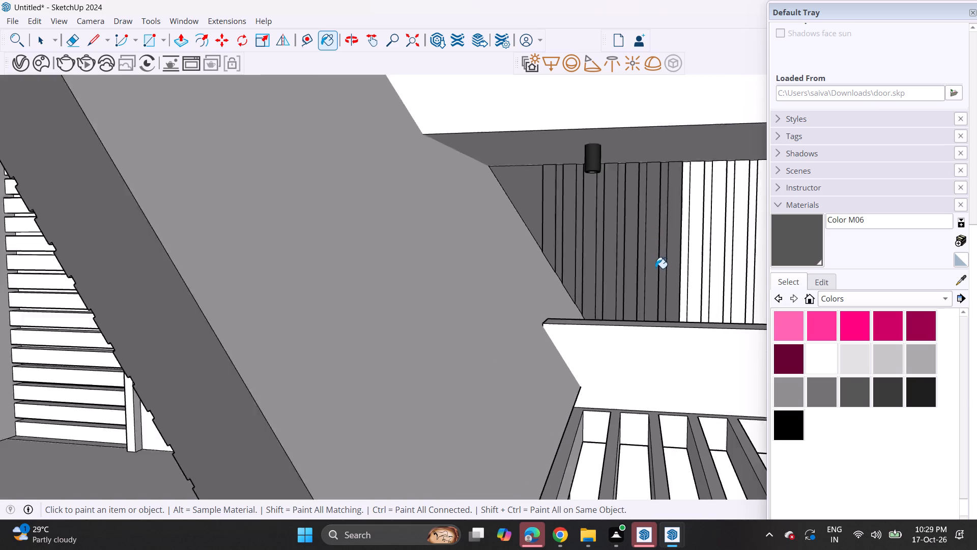
shift+middle_drag(655, 268, 473, 235)
click(505, 228)
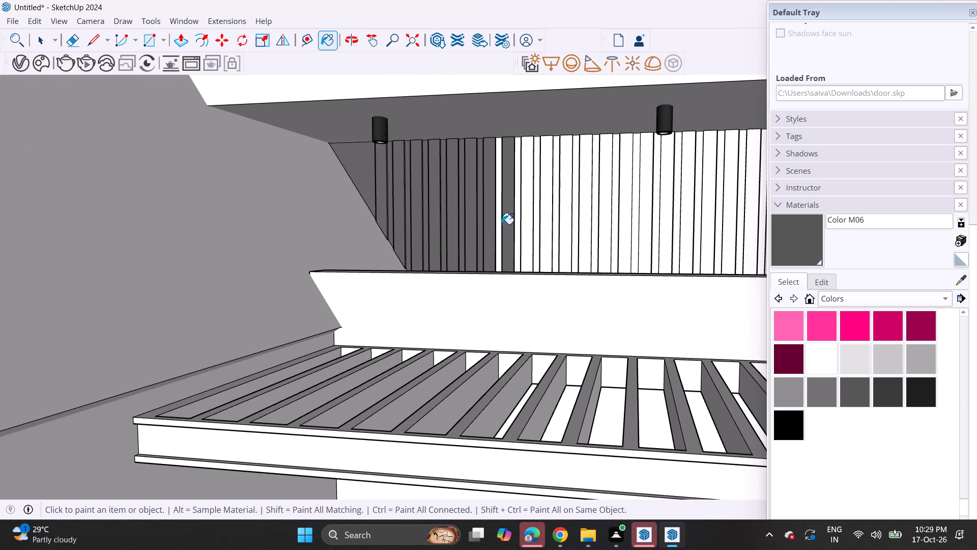
click(501, 222)
click(520, 216)
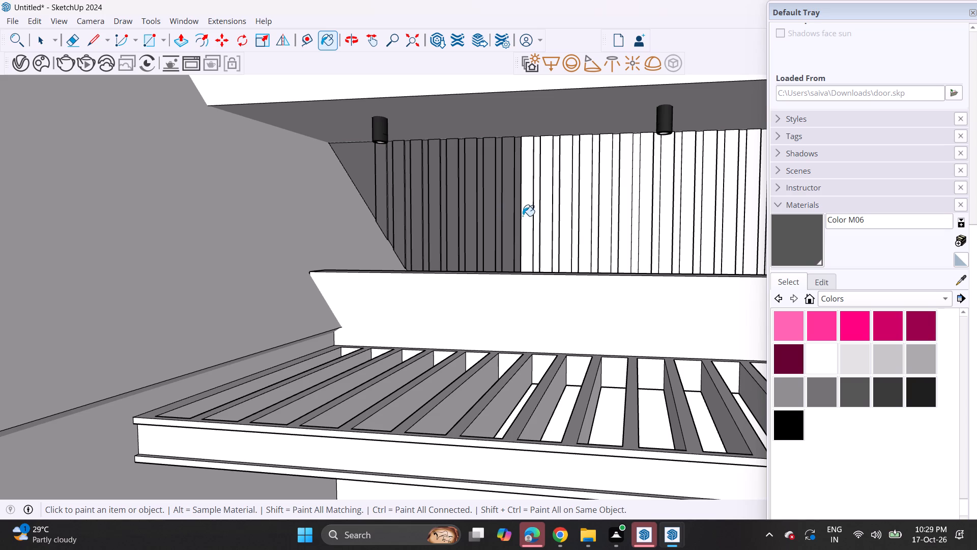
click(523, 215)
click(537, 224)
click(548, 223)
click(558, 226)
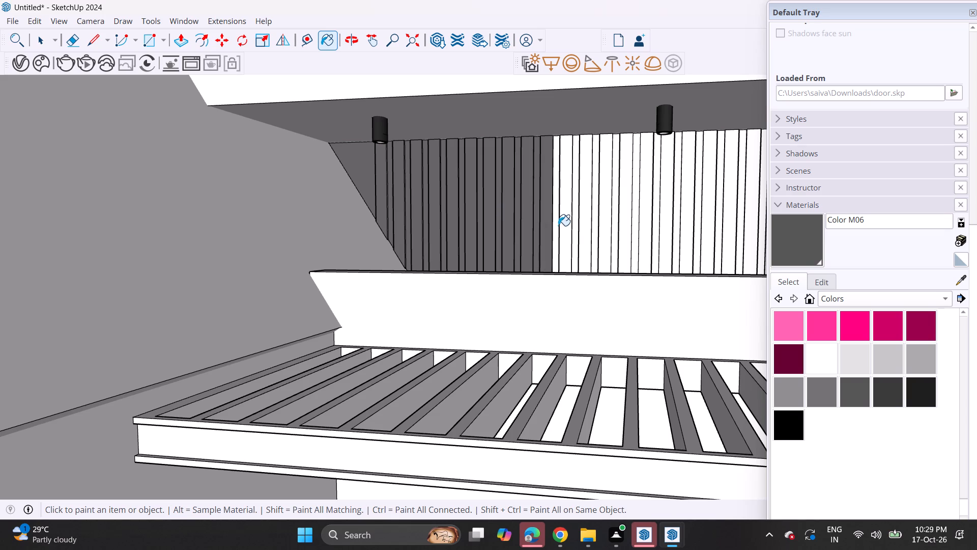
click(563, 222)
click(569, 221)
click(578, 223)
click(584, 215)
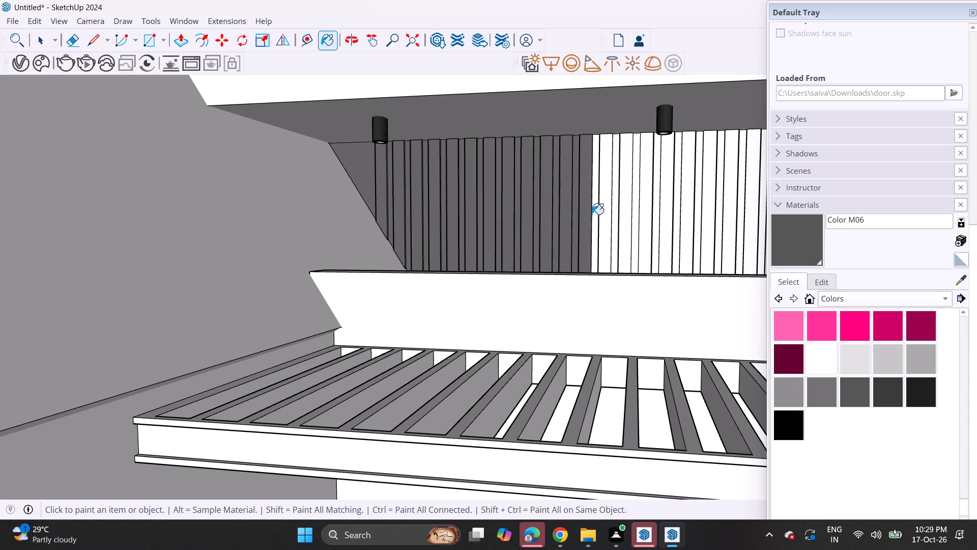
Paint the remaining slats and grooves up to the second soffit downlight with Color M06.
click(592, 214)
click(597, 214)
click(610, 211)
click(618, 209)
click(616, 209)
double_click(623, 213)
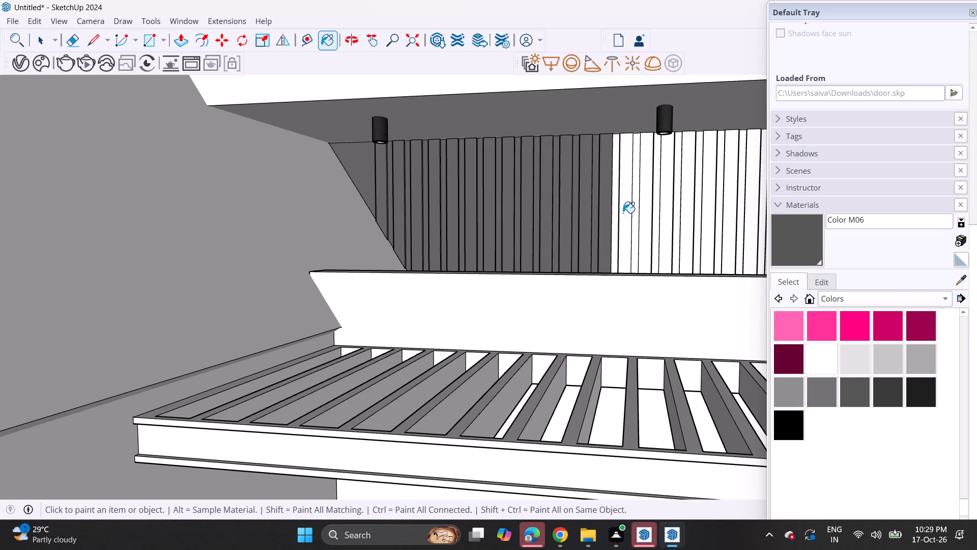
click(632, 212)
click(643, 210)
drag(646, 214, 654, 219)
click(663, 217)
drag(667, 218, 681, 221)
double_click(681, 221)
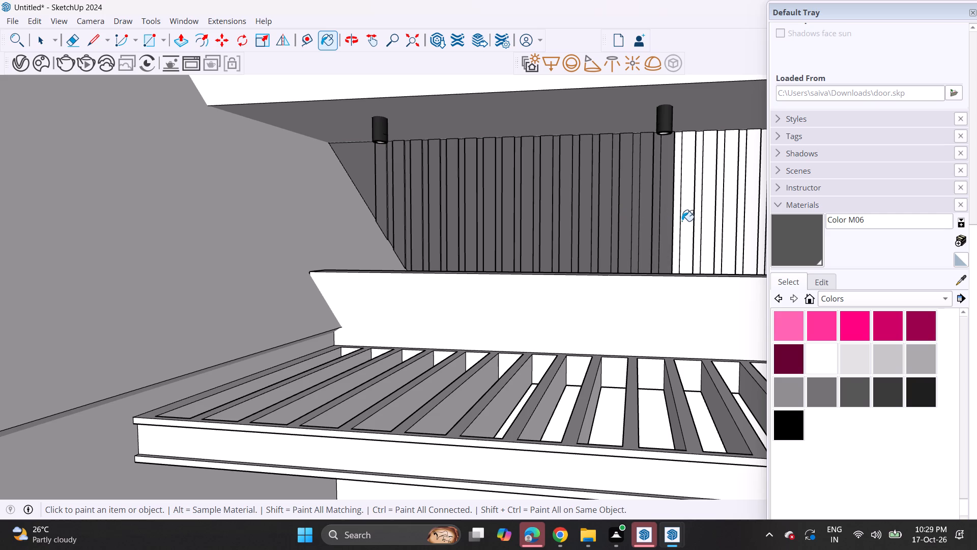
Paint the slats just past the second soffit downlight with Color M06, filling in the skipped white strips.
drag(682, 221, 687, 222)
click(689, 221)
drag(700, 221, 710, 223)
drag(735, 218, 745, 221)
click(755, 219)
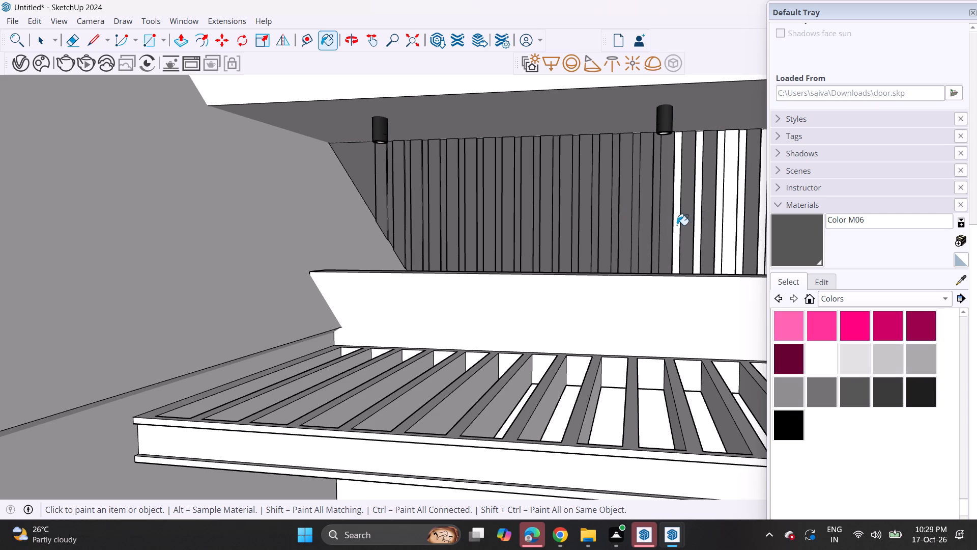
click(677, 224)
click(702, 219)
click(700, 224)
click(723, 229)
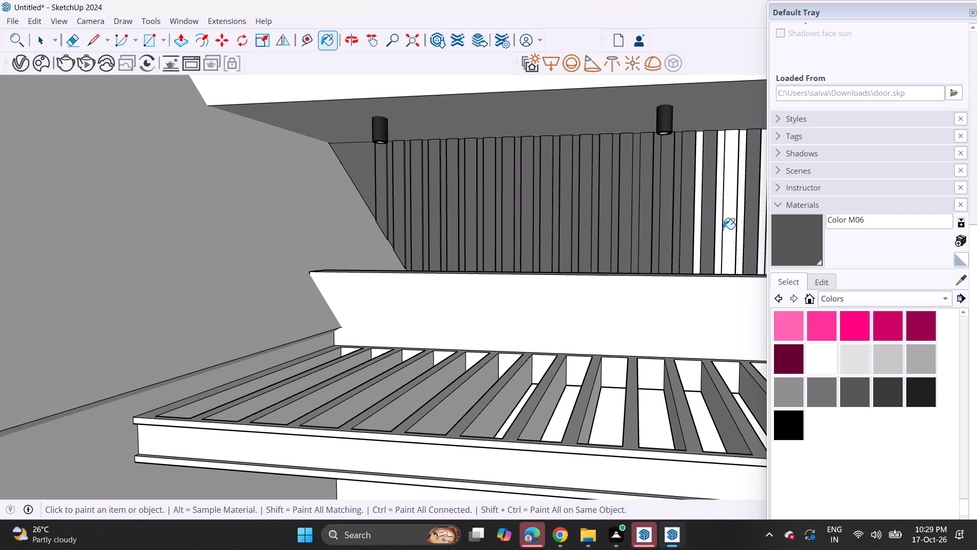
click(721, 226)
click(699, 239)
Extend Color M06 across the next unpainted slats and grooves towards the far end of the slatted wall.
scroll(694, 235, down, 2)
shift+middle_drag(687, 233, 527, 234)
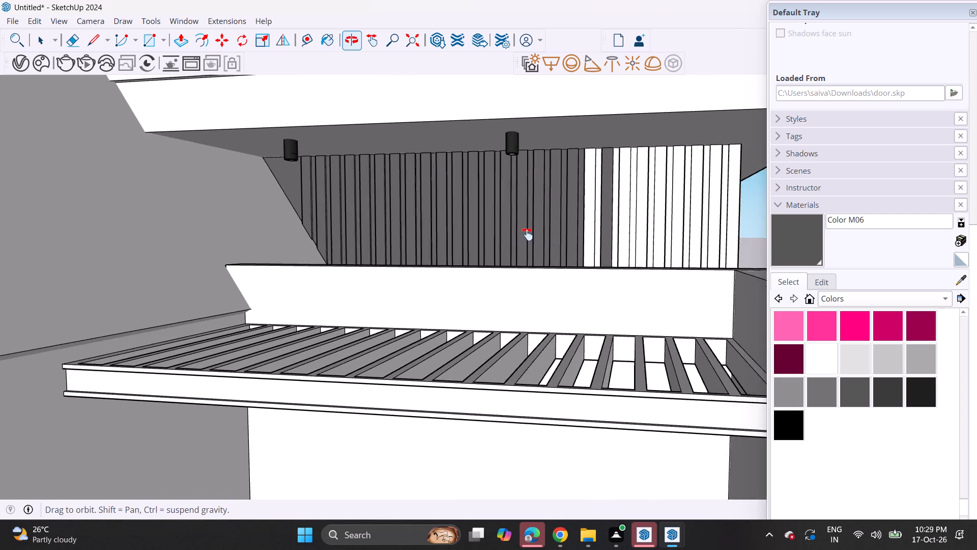
shift+middle_drag(527, 234, 510, 237)
scroll(527, 232, up, 4)
click(551, 226)
drag(562, 234, 565, 239)
click(565, 239)
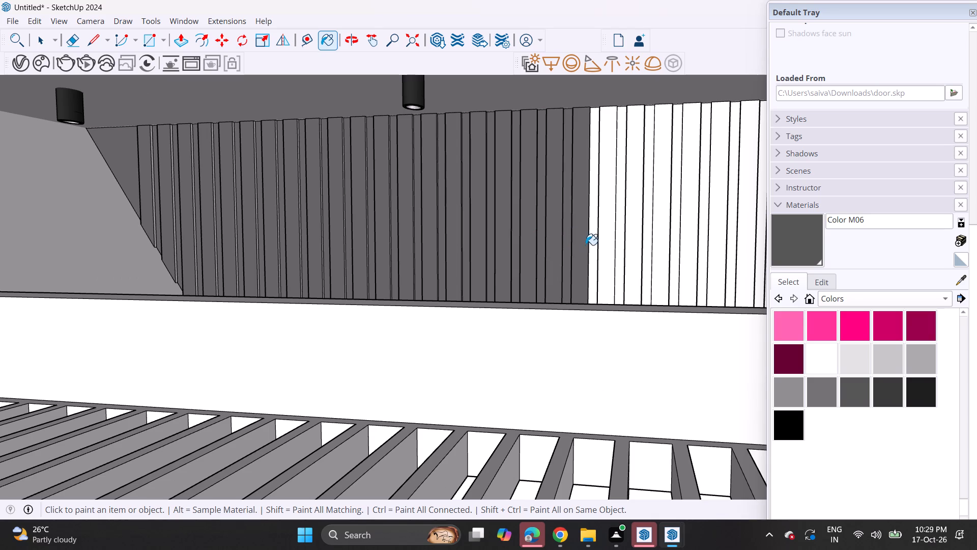
click(594, 245)
click(611, 246)
click(617, 247)
click(624, 249)
click(627, 248)
click(638, 253)
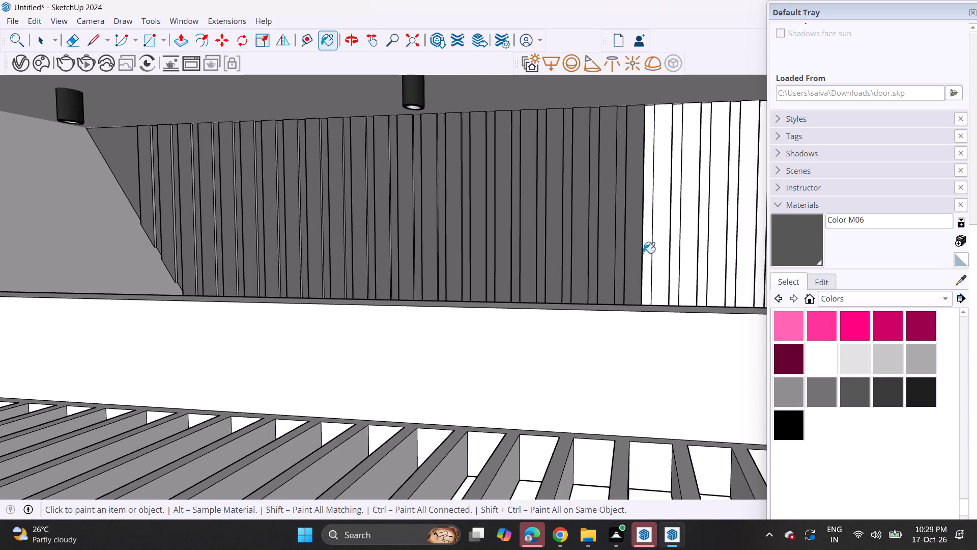
Paint the slats near the wall's far end with Color M06, including the white strip skipped between painted slats.
click(654, 248)
drag(666, 243, 662, 251)
click(653, 251)
drag(645, 248, 656, 253)
click(665, 249)
click(677, 246)
drag(683, 245, 687, 248)
click(693, 245)
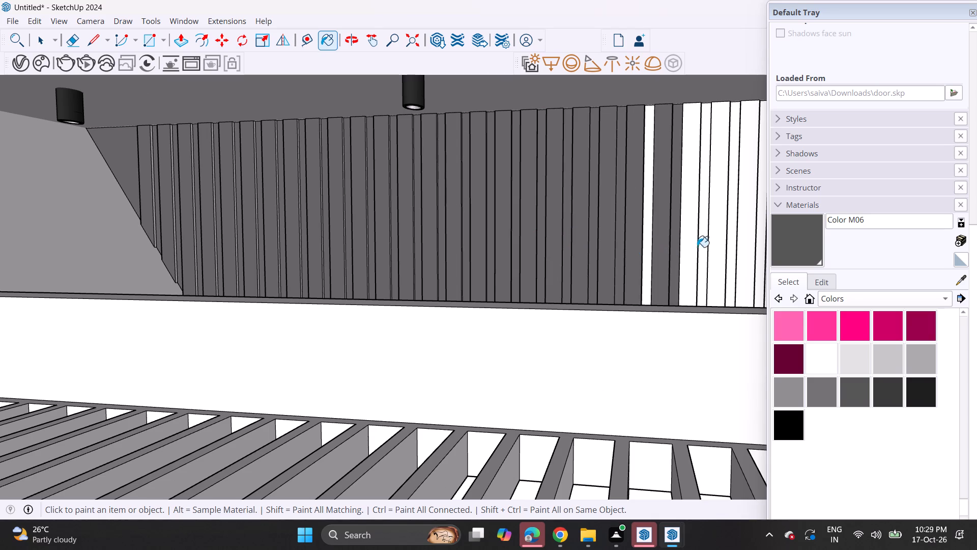
click(703, 246)
click(716, 244)
click(720, 246)
click(738, 243)
click(741, 246)
drag(742, 250, 742, 255)
click(734, 256)
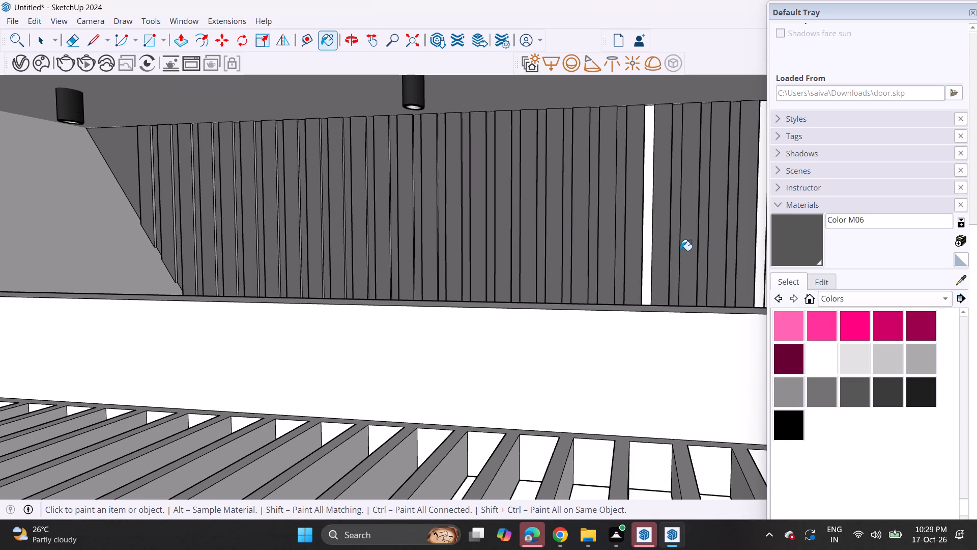
click(650, 250)
Paint the last slats at the outer end of the upper-floor slatted wall with Color M06.
scroll(650, 249, down, 4)
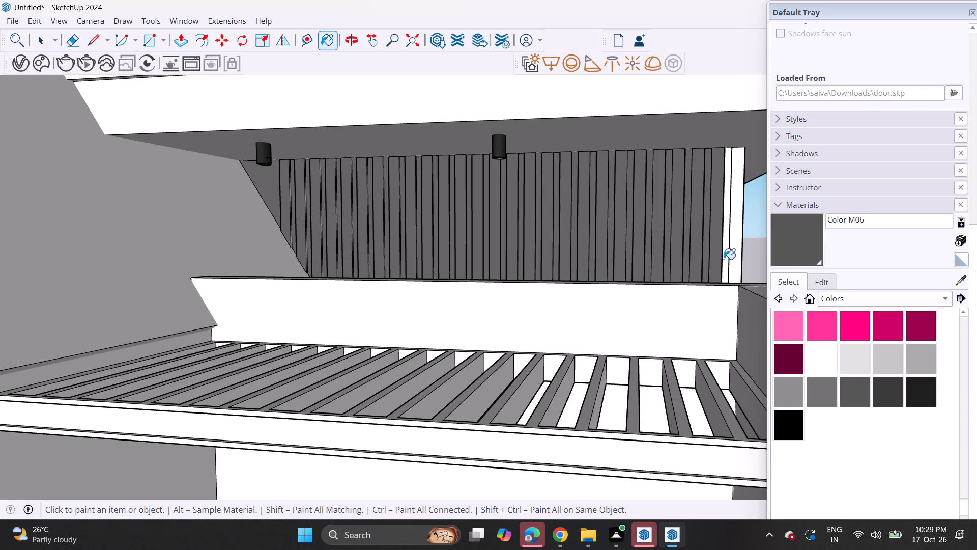
click(728, 254)
click(735, 248)
click(725, 251)
Tint the Color M06 material dark slate blue using the colour wheel.
middle_drag(664, 283, 700, 257)
scroll(663, 249, down, 10)
middle_drag(538, 250, 579, 244)
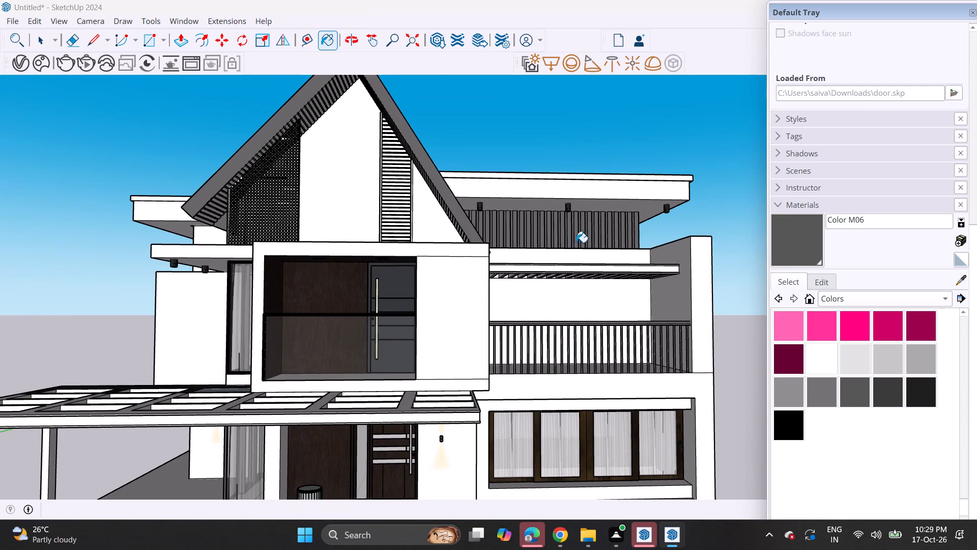
middle_drag(319, 231, 391, 245)
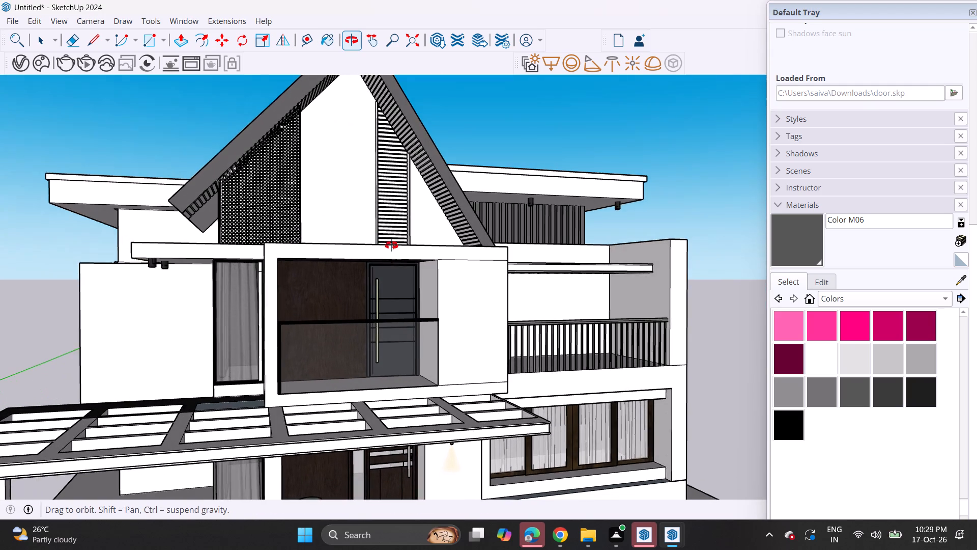
middle_drag(391, 245, 393, 248)
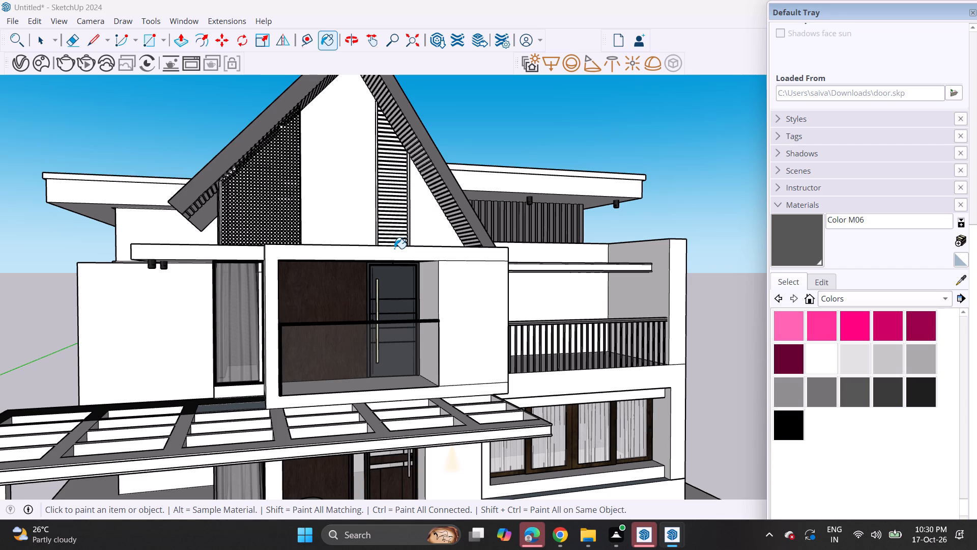
scroll(838, 413, up, 2)
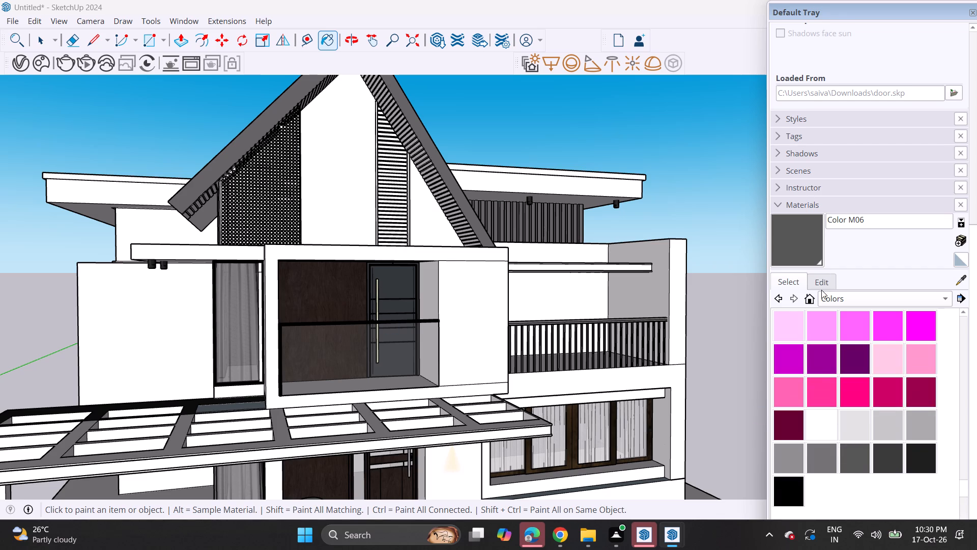
click(828, 278)
drag(808, 369, 805, 378)
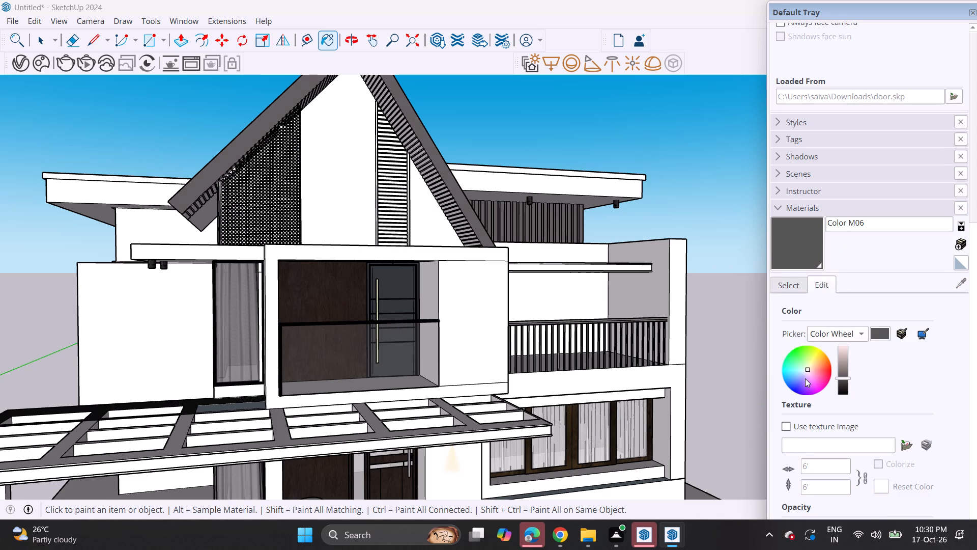
drag(805, 378, 799, 373)
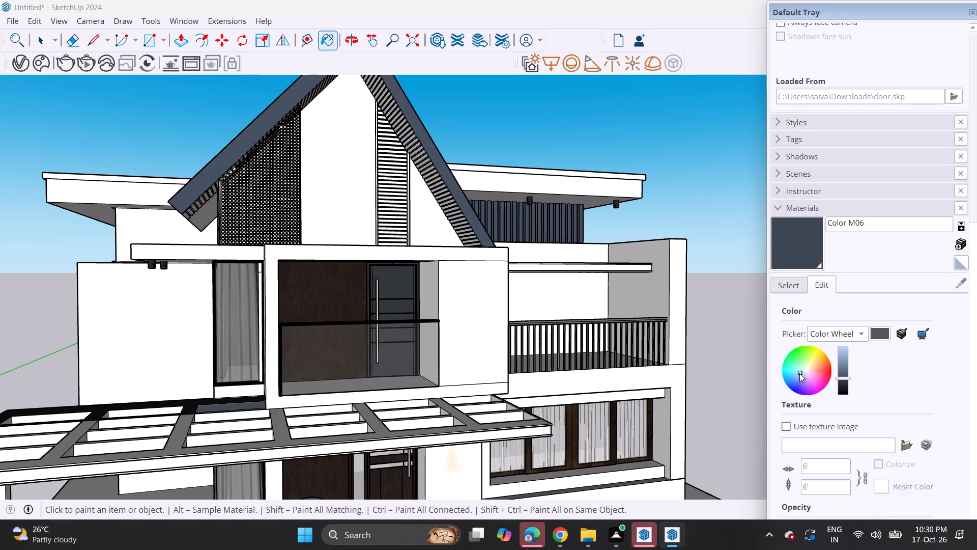
Retint the Color M06 material to a muted dark purple-grey, trying several bluish and grey hues.
drag(799, 373, 805, 368)
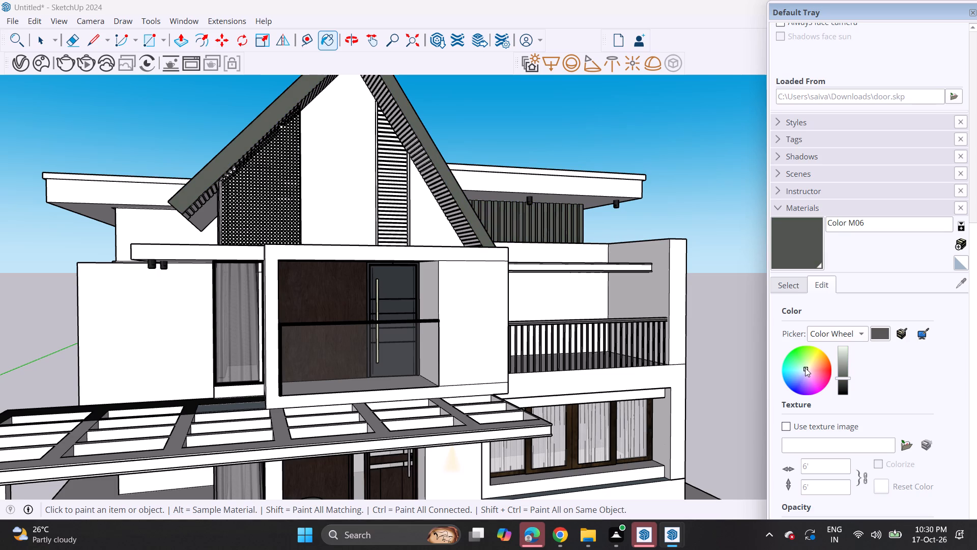
drag(805, 368, 799, 378)
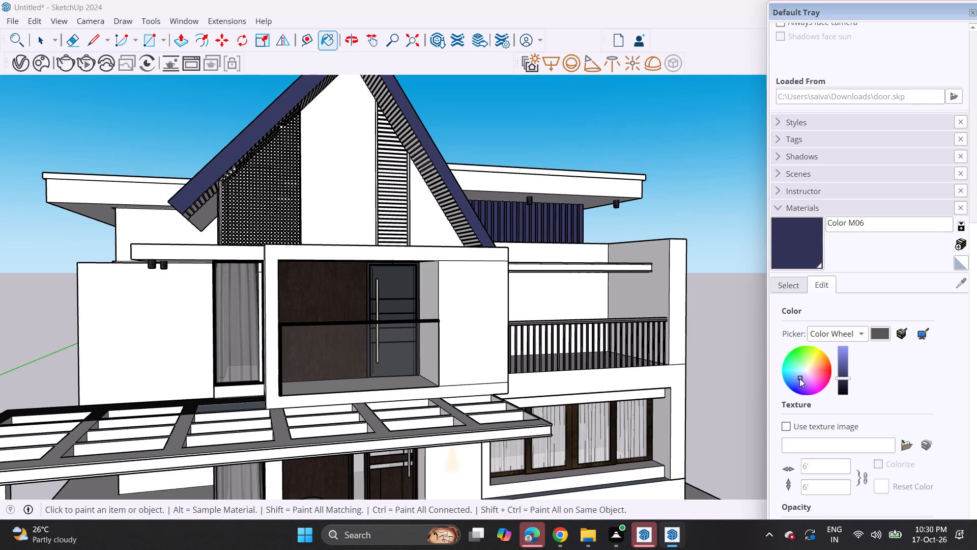
drag(799, 378, 802, 374)
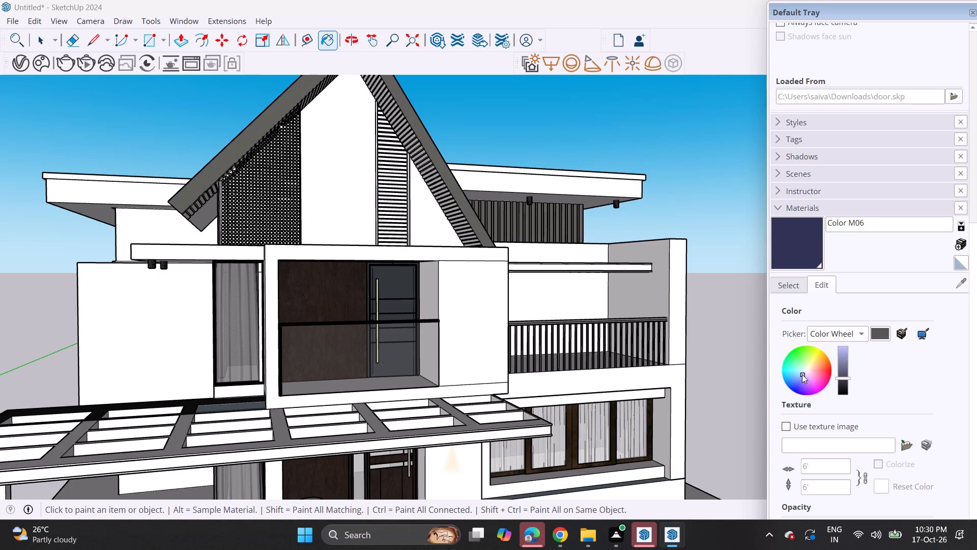
drag(802, 374, 800, 377)
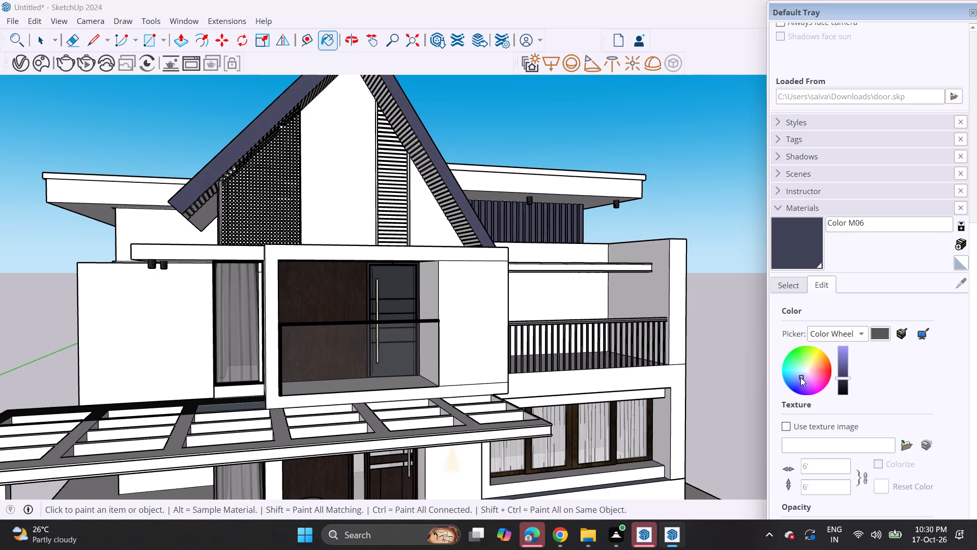
drag(800, 377, 803, 375)
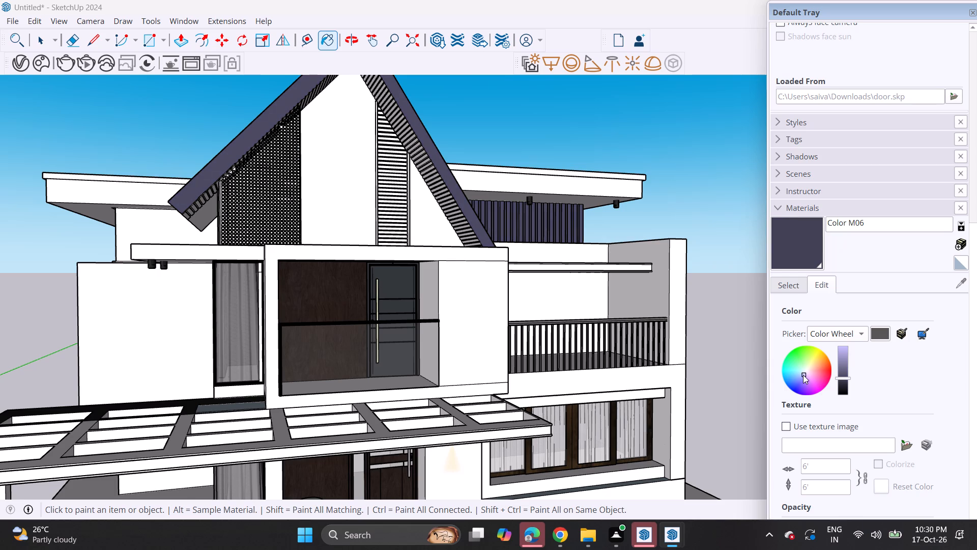
drag(803, 375, 804, 374)
drag(804, 374, 807, 373)
Paint the two lowest slats under the gable roof overhang and their front edge strips with Color M06.
middle_drag(471, 236, 368, 231)
scroll(368, 231, up, 1)
scroll(368, 231, down, 3)
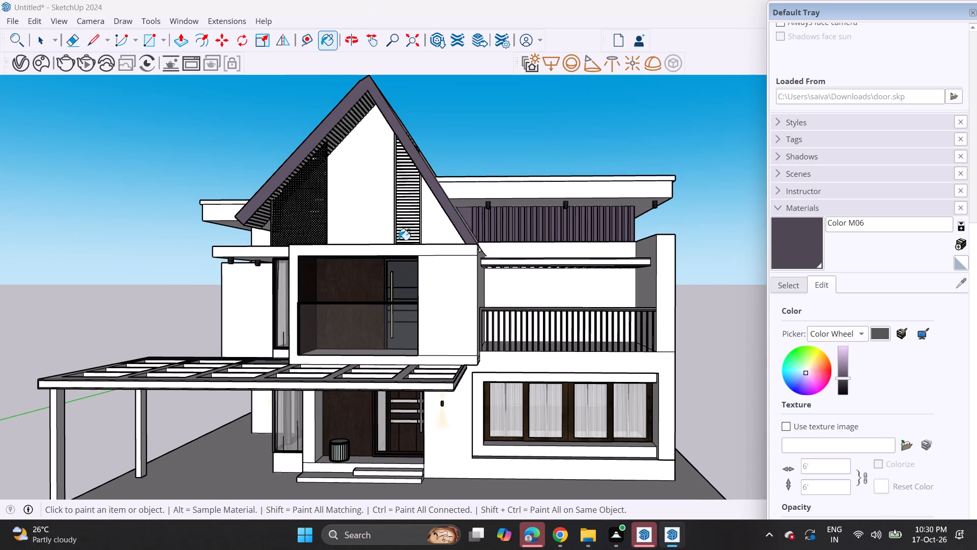
middle_drag(338, 203, 381, 211)
scroll(249, 200, up, 11)
middle_drag(244, 246, 234, 222)
scroll(244, 246, up, 7)
click(225, 234)
click(225, 215)
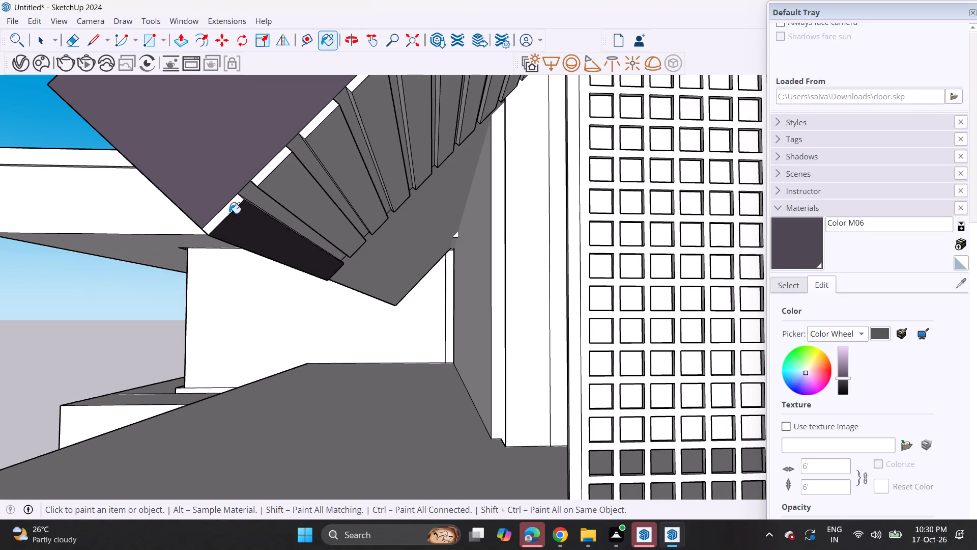
click(292, 177)
click(278, 159)
click(313, 130)
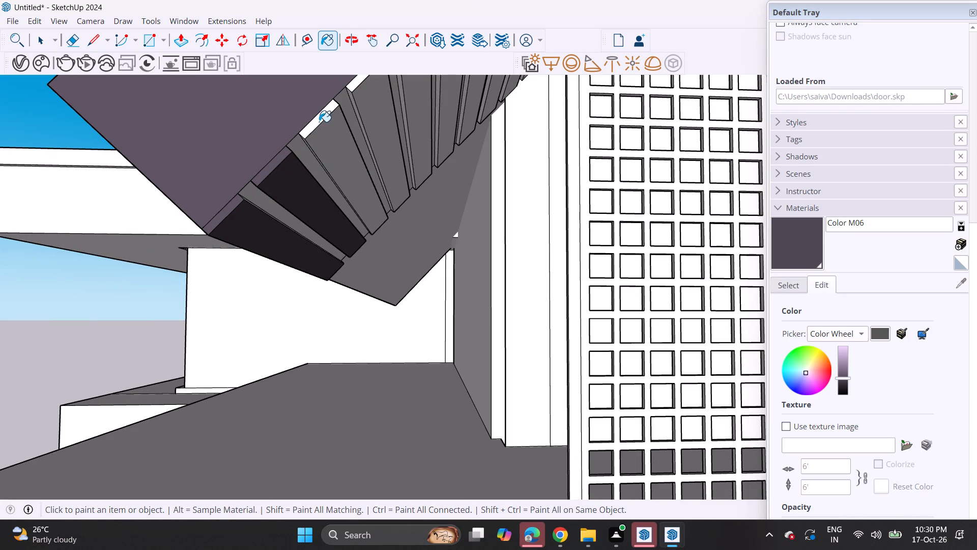
Paint the third, fourth and fifth slats up from the overhang's lower end with Color M06.
click(319, 120)
click(326, 133)
scroll(326, 133, down, 13)
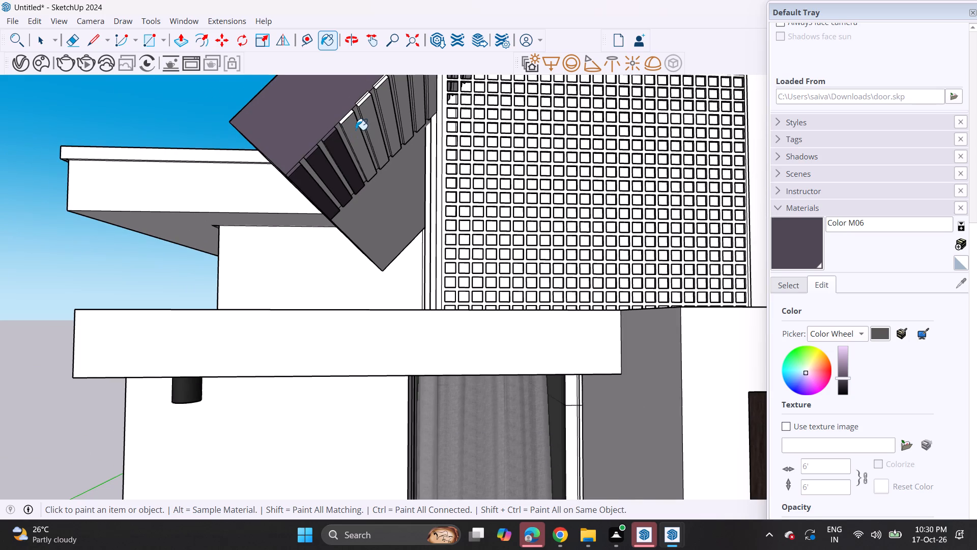
click(356, 130)
click(367, 119)
click(386, 105)
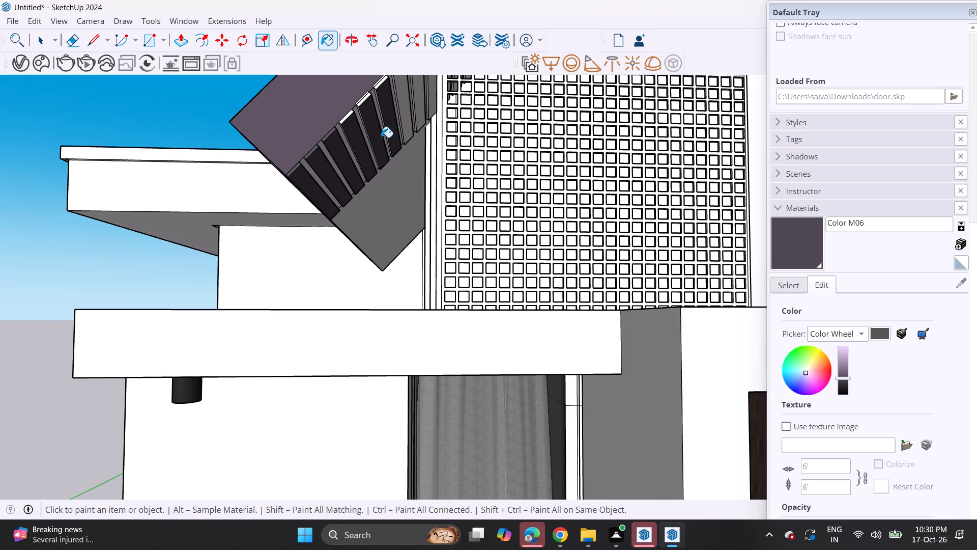
Paint the grey recessed gaps between the five painted overhang slats with Color M06.
shift+middle_drag(390, 126, 341, 271)
middle_drag(342, 256, 310, 152)
scroll(317, 168, up, 1)
scroll(281, 314, up, 1)
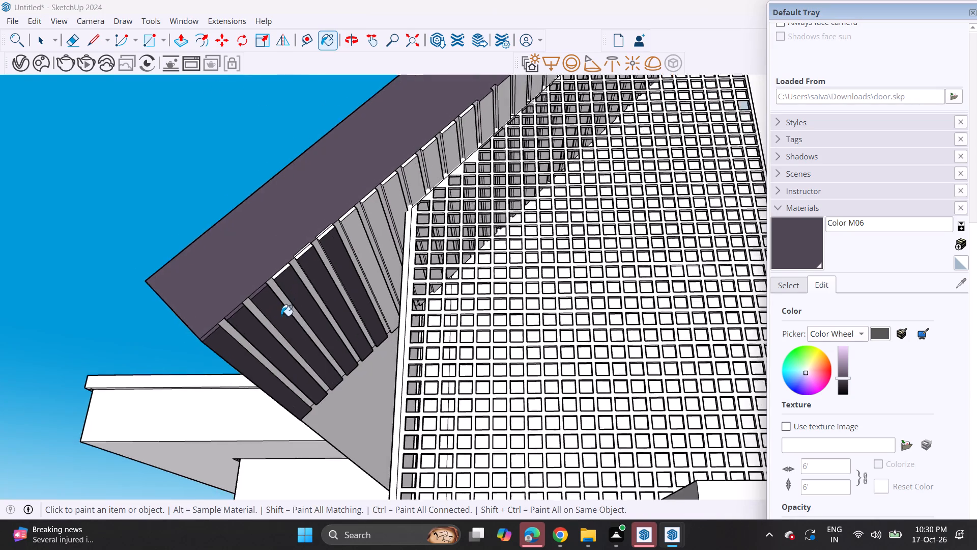
scroll(281, 316, up, 1)
click(257, 359)
click(276, 338)
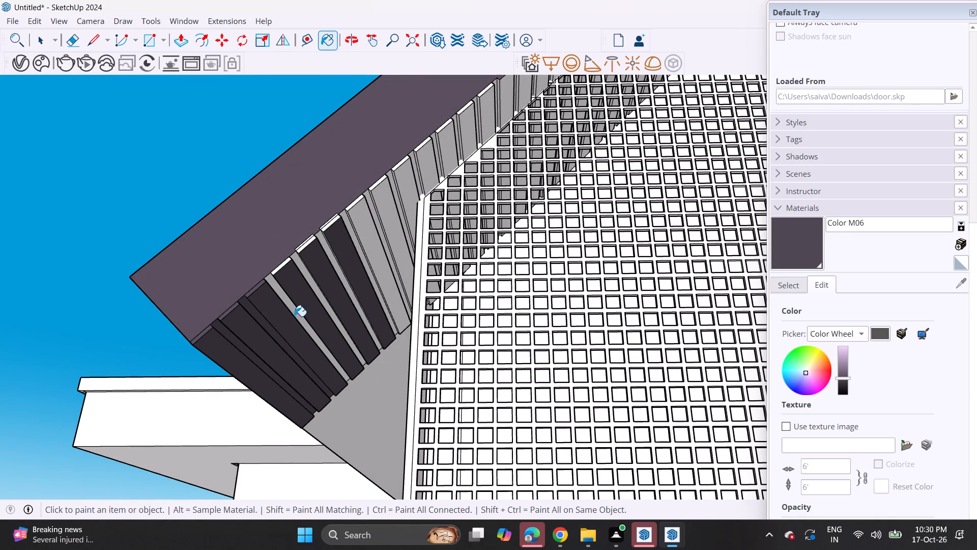
click(300, 317)
click(317, 295)
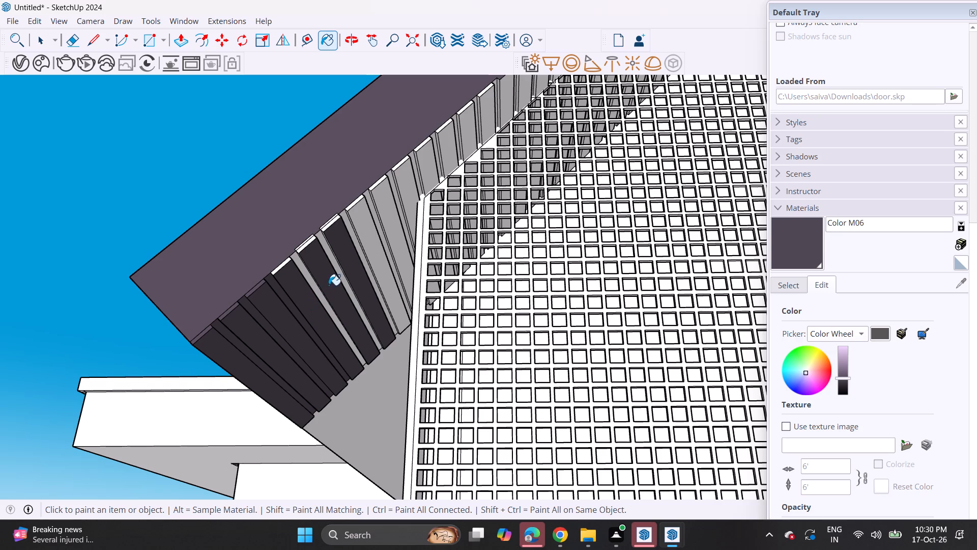
click(341, 273)
click(330, 297)
click(325, 305)
Paint the white front edge strips of the third, fourth and fifth overhang slats with Color M06.
scroll(327, 287, up, 5)
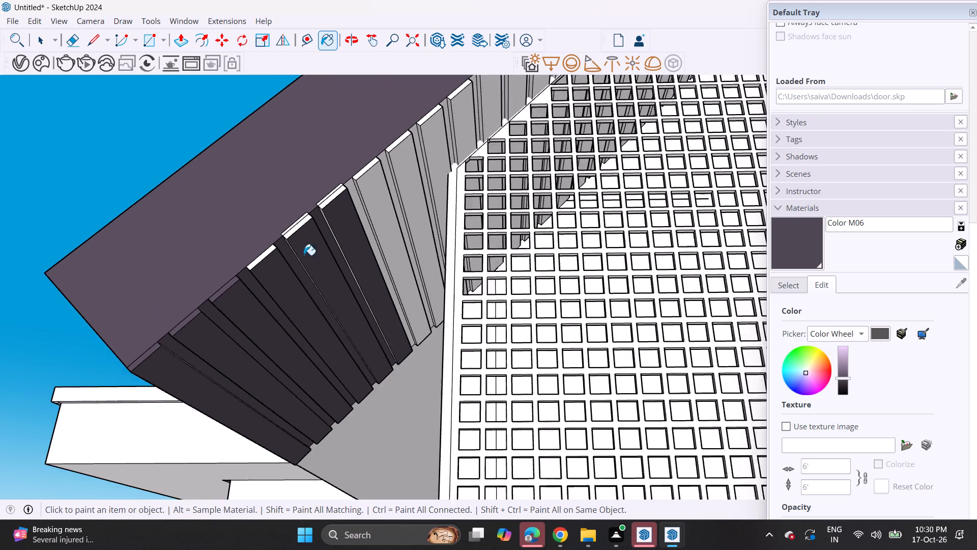
scroll(289, 218, up, 4)
click(289, 212)
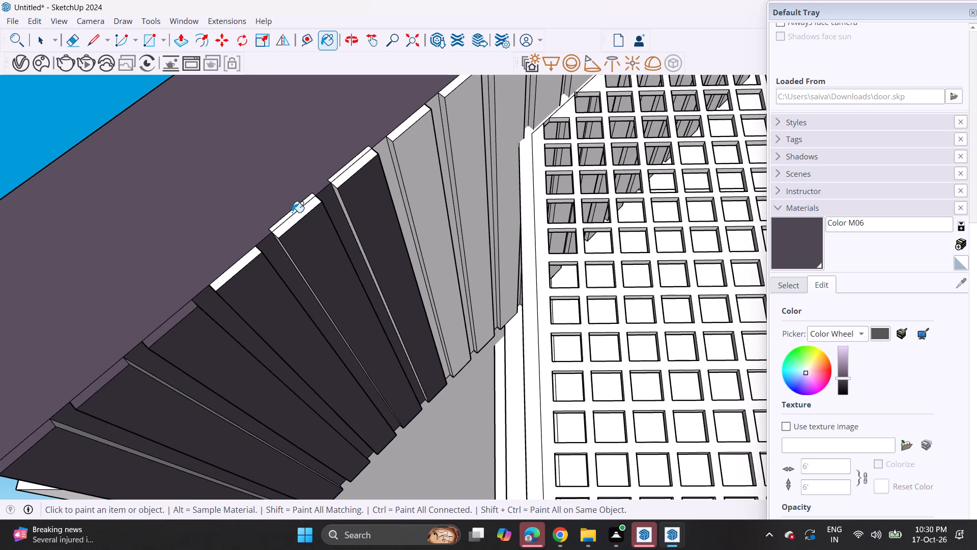
click(292, 211)
click(294, 221)
click(292, 213)
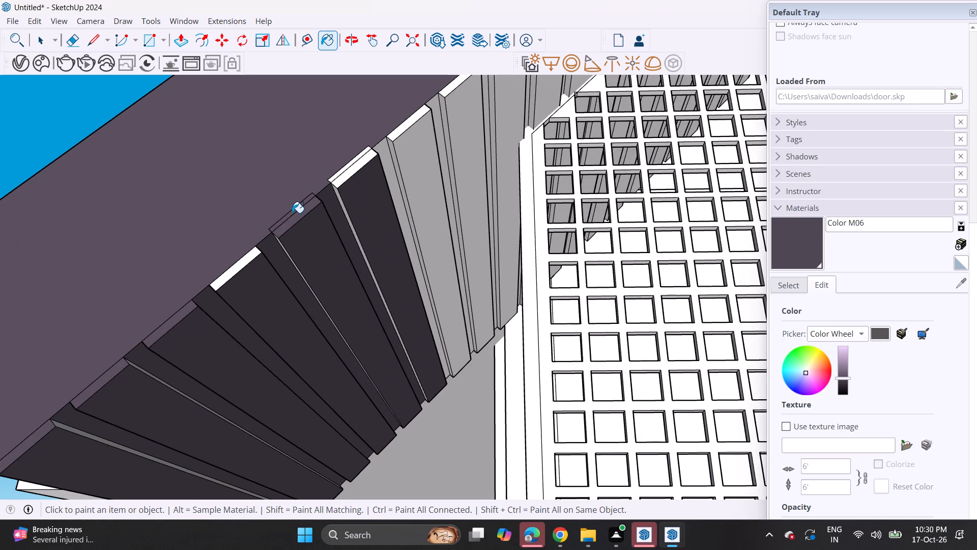
click(250, 256)
click(352, 173)
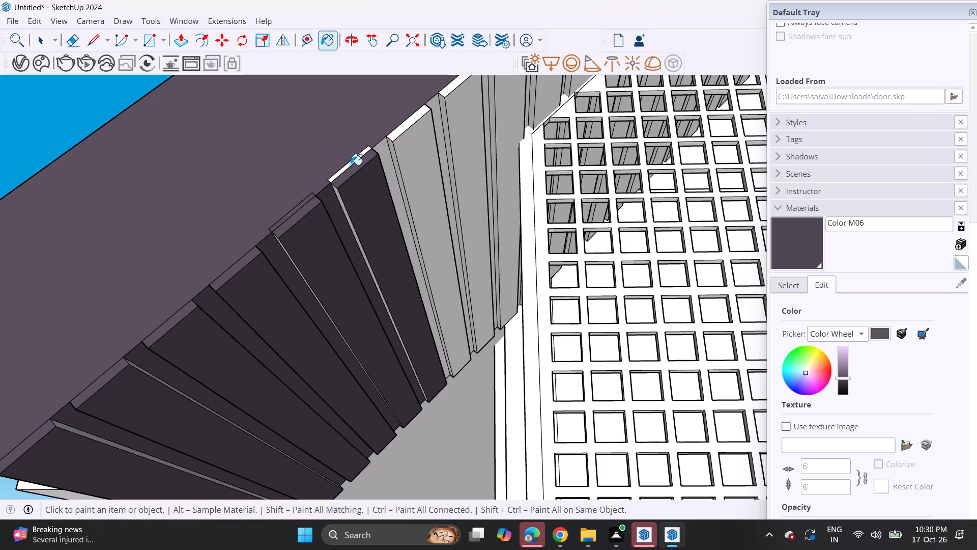
click(351, 164)
Paint the light side faces on the upper painted slats, plus the next gap and slat, with Color M06.
click(342, 203)
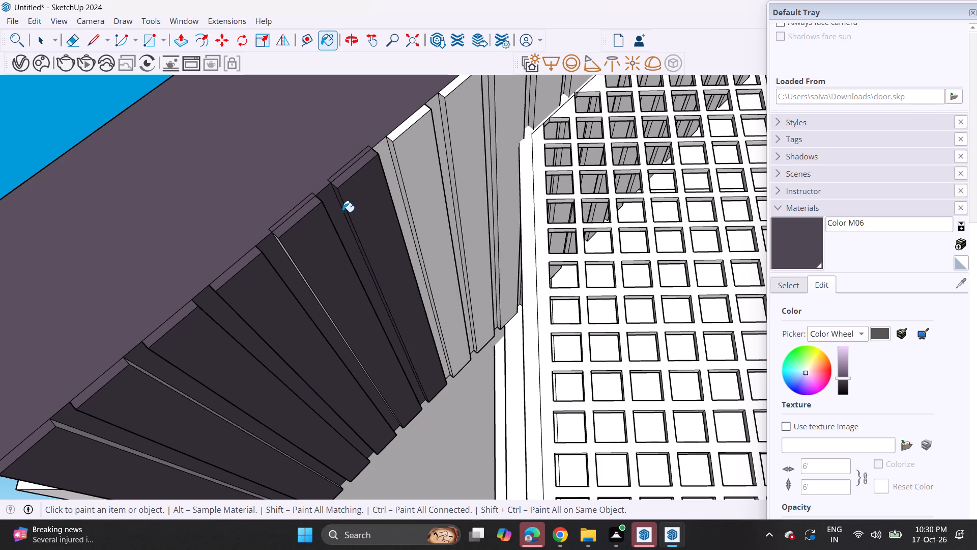
click(299, 270)
middle_drag(301, 269, 359, 243)
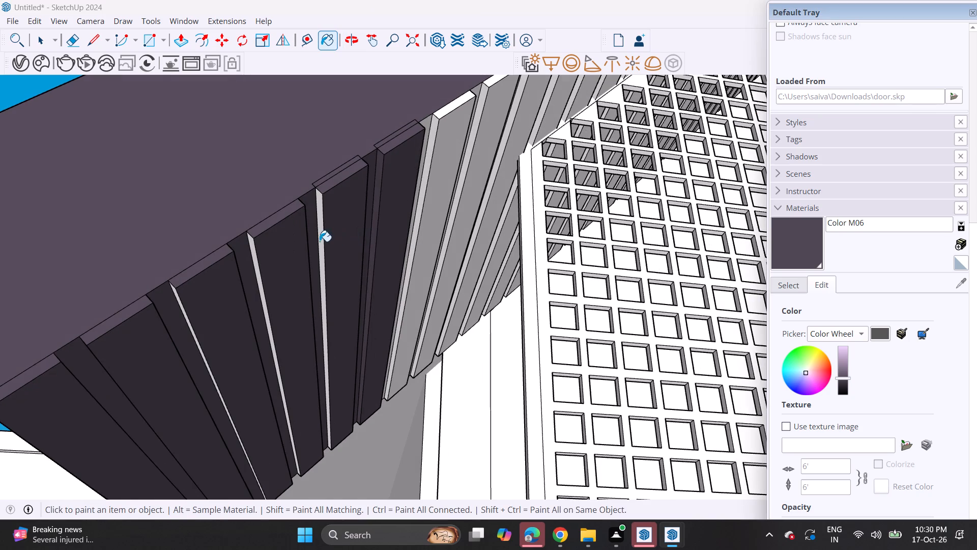
click(320, 240)
click(421, 196)
click(438, 185)
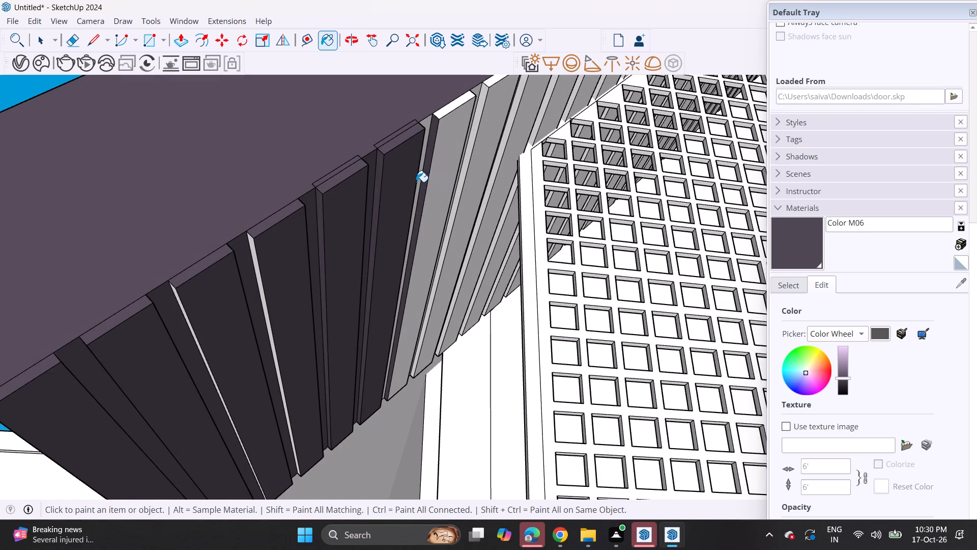
click(420, 183)
click(418, 179)
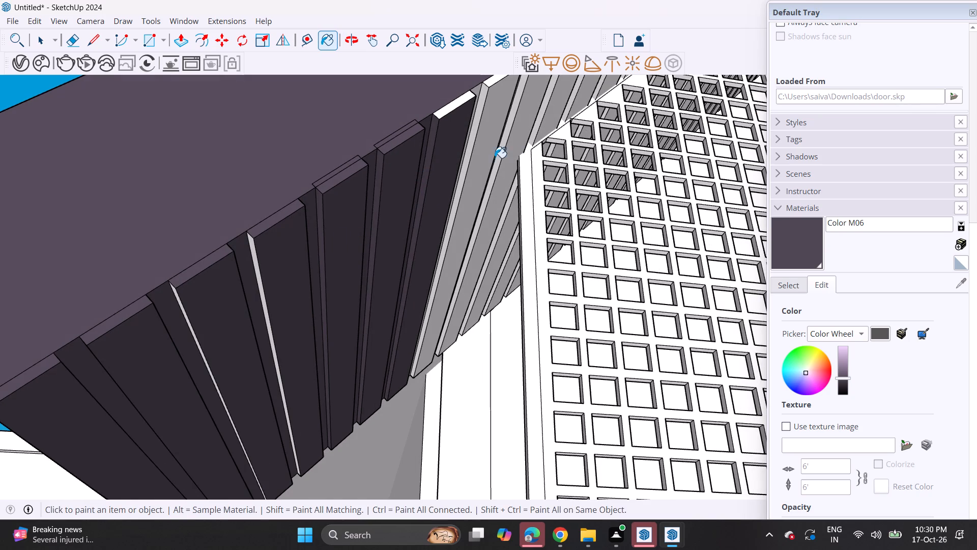
Extend Color M06 over the next overhang slats and gaps, up past the bottom corner of the lattice screen's sloping edge.
middle_drag(495, 156, 377, 248)
click(383, 221)
click(406, 194)
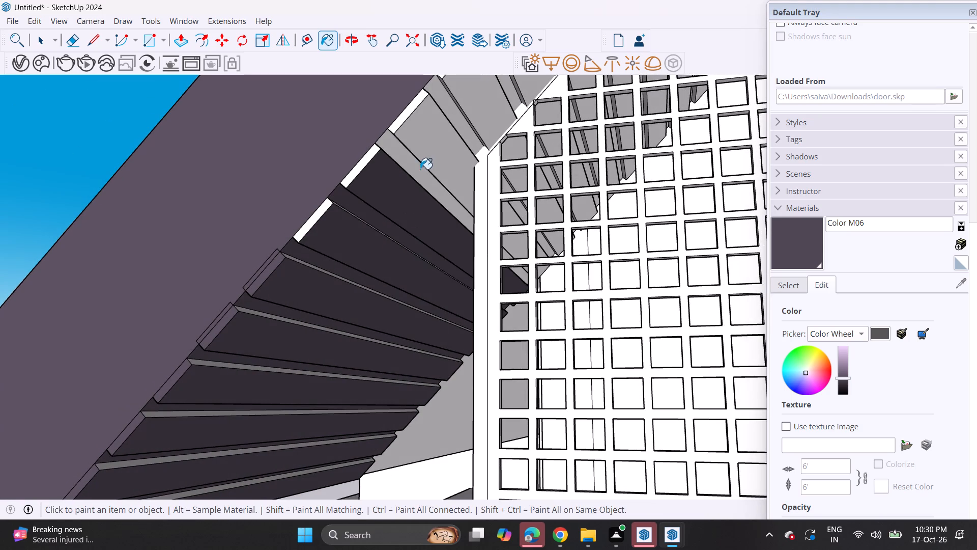
click(421, 168)
click(444, 152)
click(474, 130)
click(493, 109)
click(459, 136)
click(477, 126)
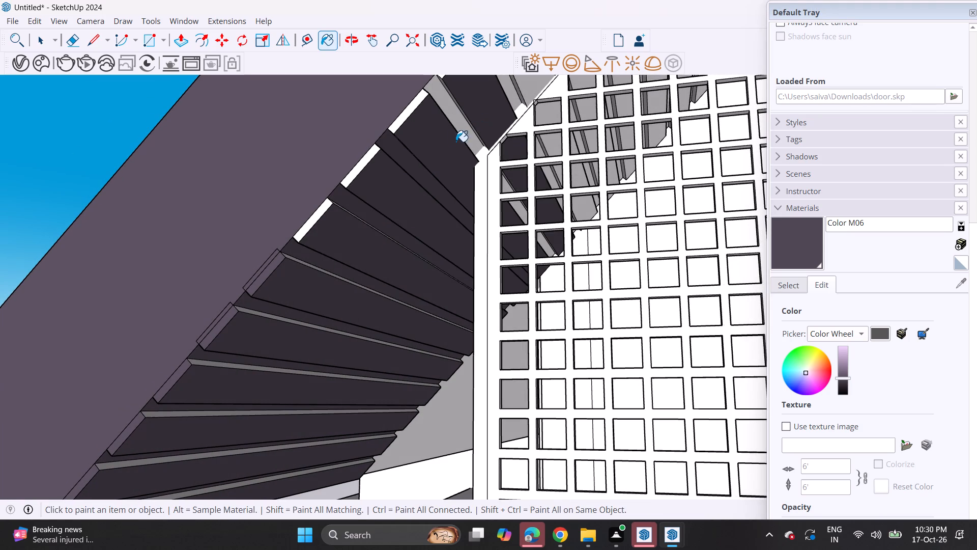
double_click(470, 128)
click(500, 112)
double_click(506, 96)
click(515, 93)
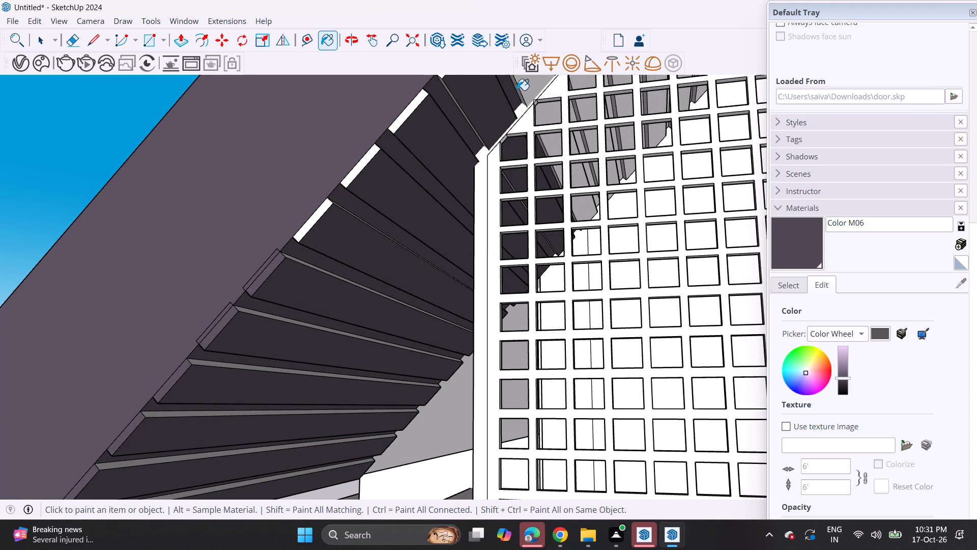
Paint the next three overhang slats and the gaps between them alongside the lattice screen with Color M06.
scroll(496, 107, down, 3)
middle_drag(455, 144, 355, 405)
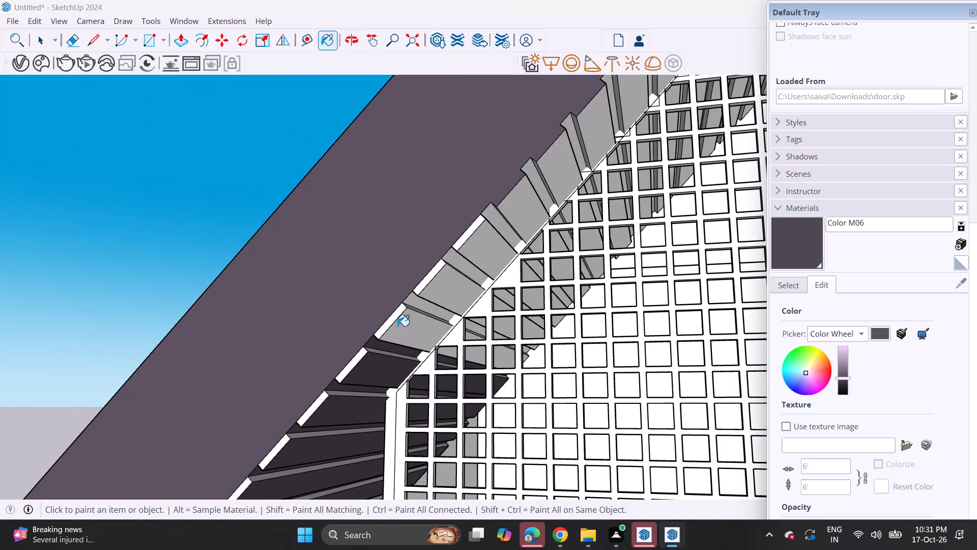
click(397, 325)
click(422, 306)
click(446, 293)
click(465, 266)
click(473, 263)
click(483, 245)
click(505, 224)
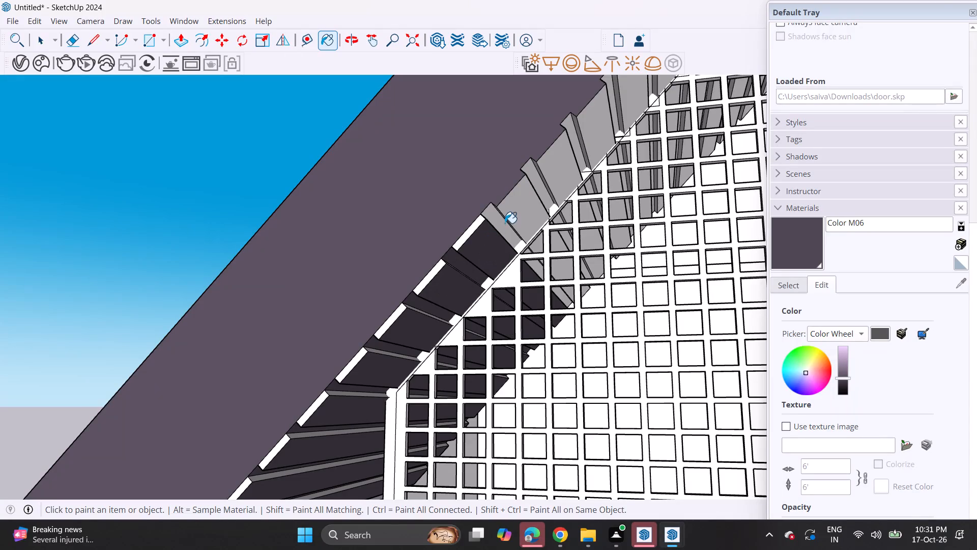
Continue Color M06 over the following three slats and gaps further up the gable overhang.
click(505, 225)
click(533, 202)
click(542, 182)
click(538, 182)
click(561, 151)
drag(569, 141, 578, 134)
click(584, 129)
click(576, 141)
click(620, 96)
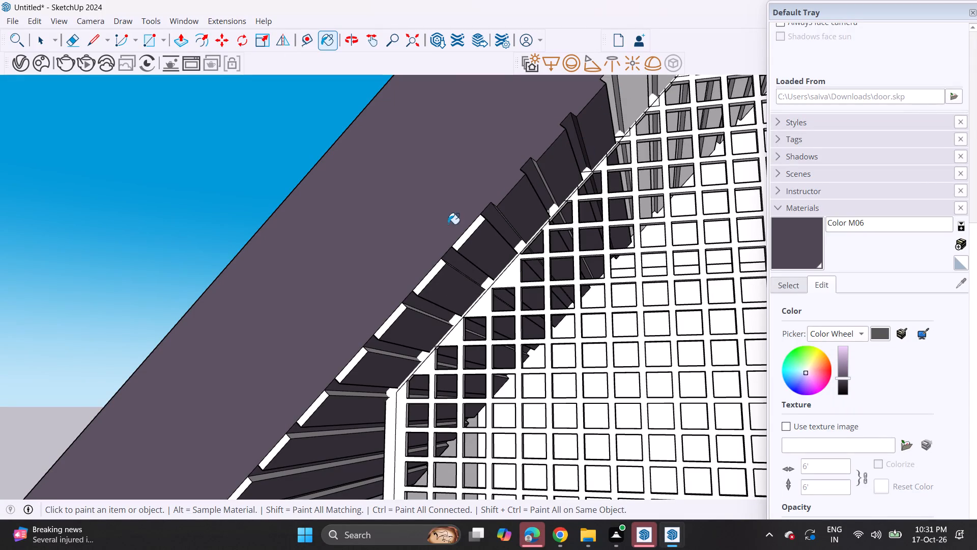
Paint the white front edge strips of the slats beside the lattice screen with Color M06, working down the slope.
click(466, 232)
click(461, 244)
drag(453, 250, 450, 256)
click(442, 264)
click(434, 271)
click(414, 292)
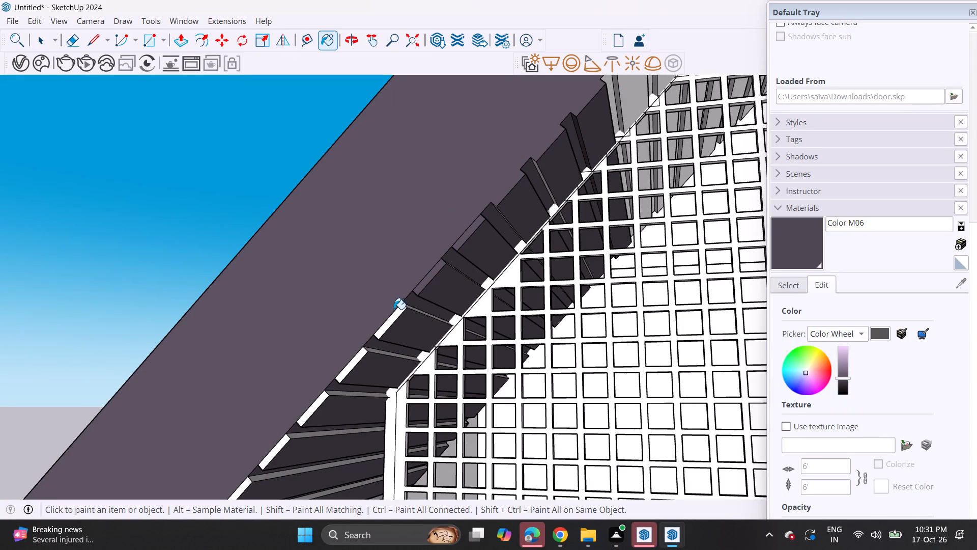
drag(394, 309, 390, 324)
click(390, 324)
drag(368, 348, 362, 353)
click(349, 363)
click(349, 366)
Paint the remaining white front edge strips on the lower overhang slats with Color M06.
drag(324, 387, 322, 398)
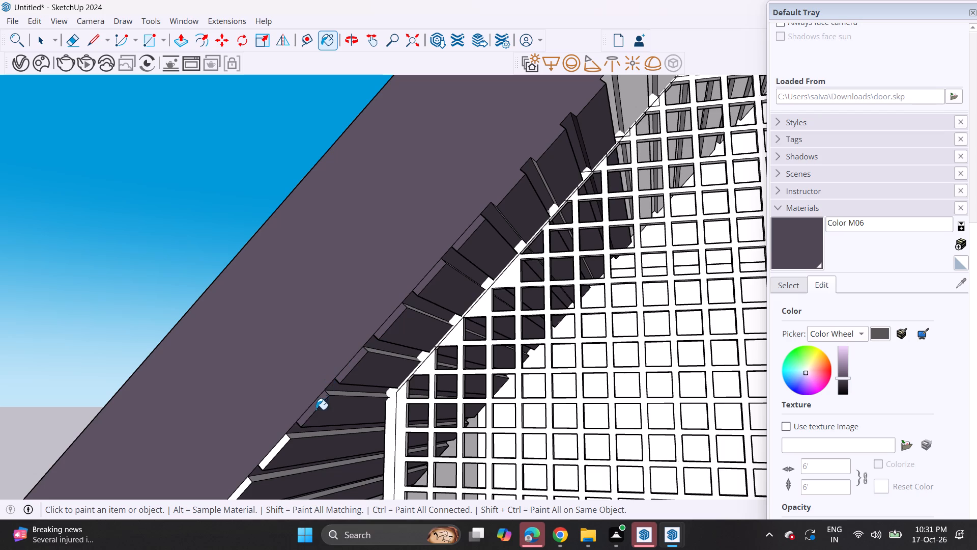
click(316, 409)
drag(282, 433, 277, 444)
drag(272, 455, 270, 460)
middle_drag(267, 440, 368, 269)
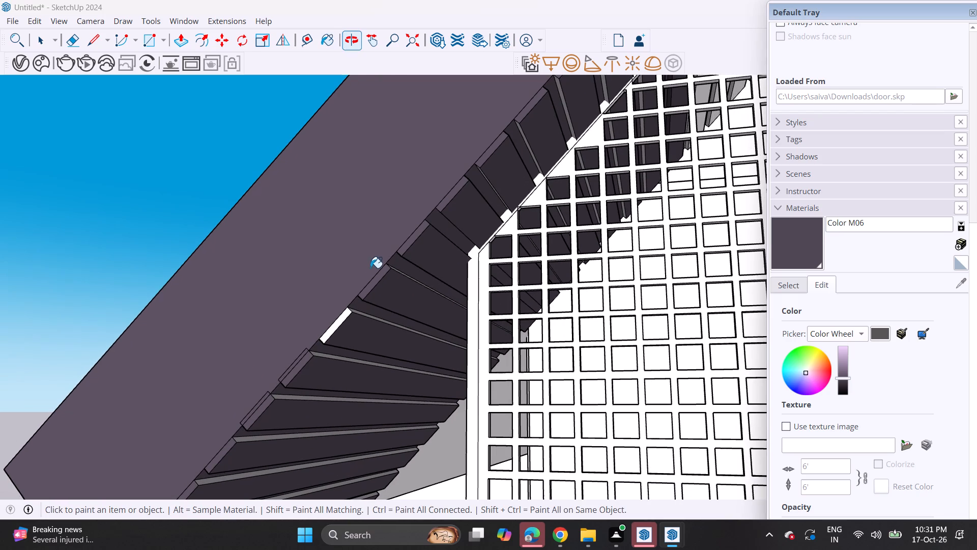
click(339, 325)
click(331, 325)
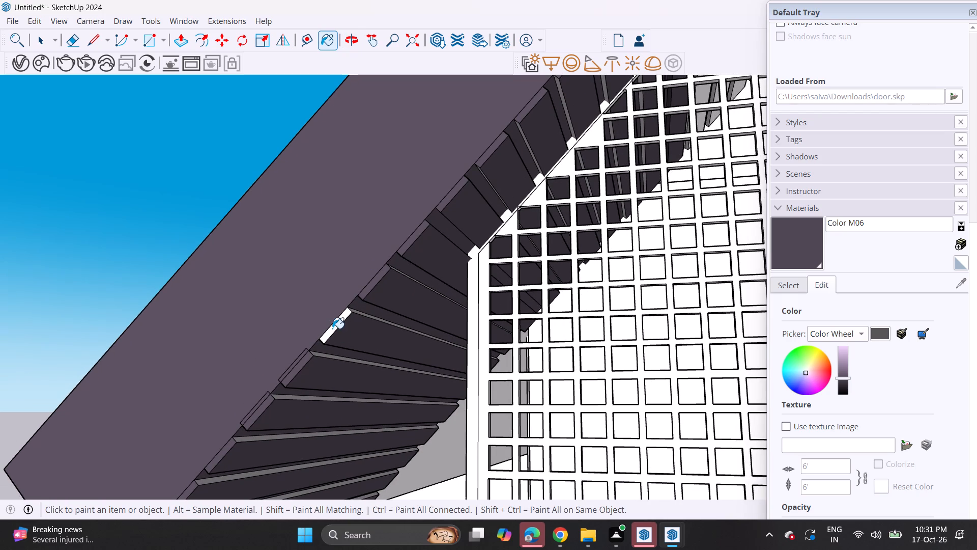
click(332, 328)
Paint the next unpainted overhang slat beside the lattice screen and the gap above it with Color M06.
scroll(329, 320, down, 13)
scroll(527, 162, up, 5)
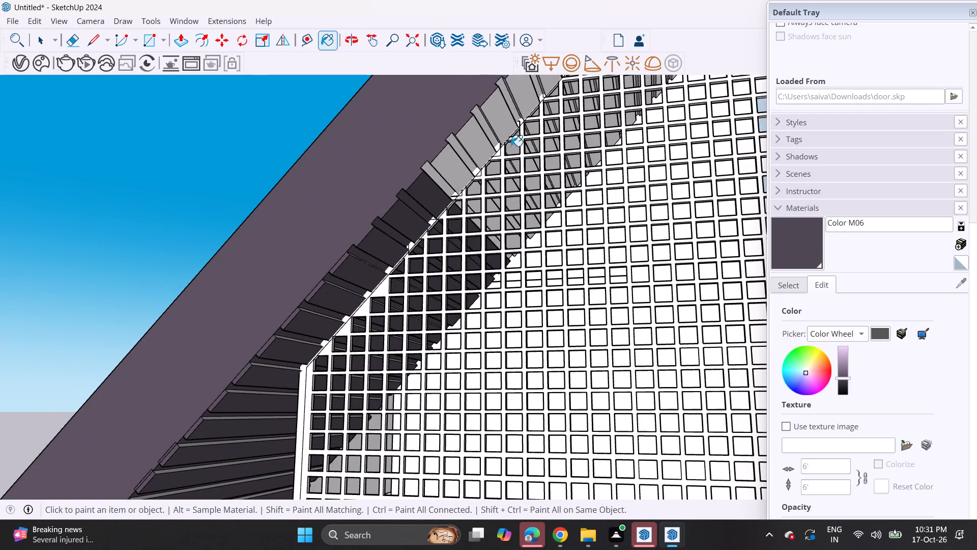
shift+middle_drag(481, 147, 305, 354)
scroll(281, 376, up, 7)
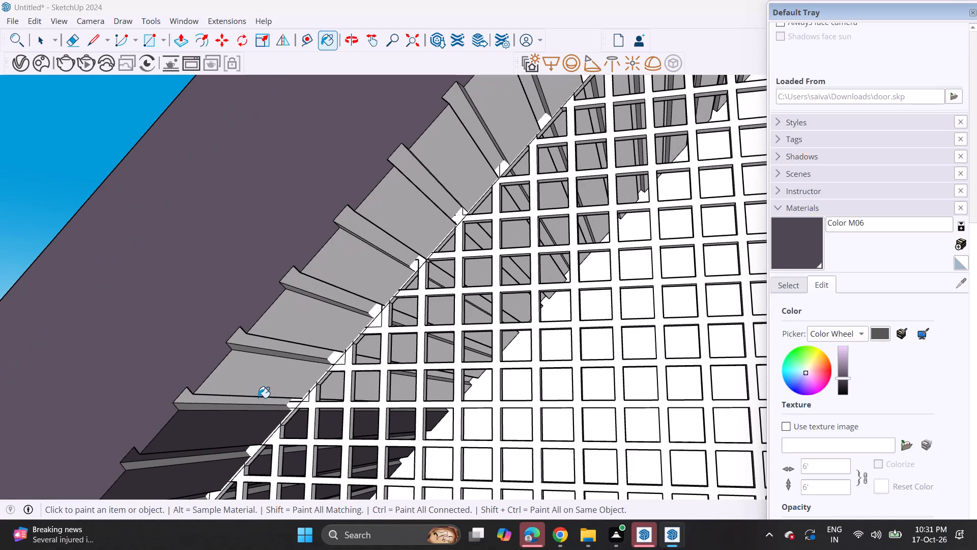
click(258, 398)
click(258, 407)
click(260, 397)
click(255, 403)
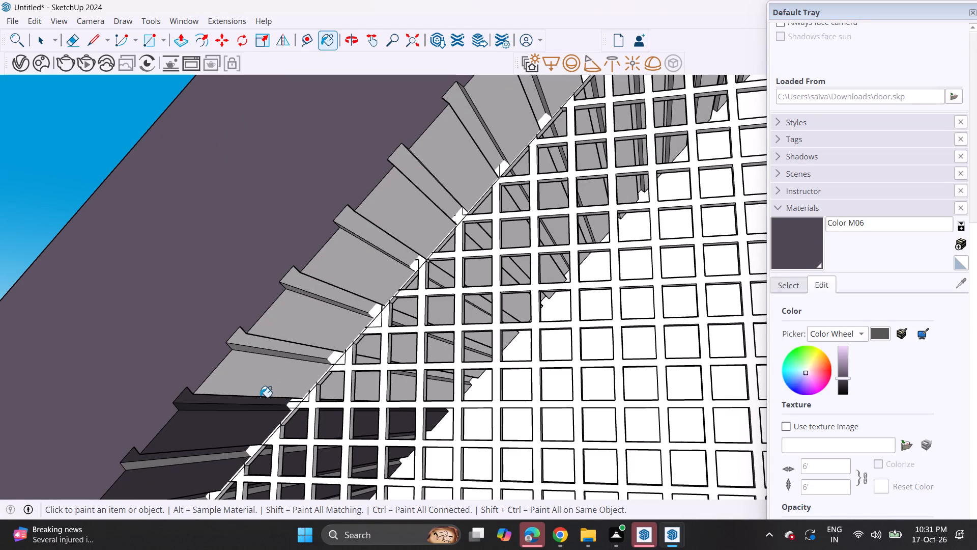
click(268, 379)
Paint the following two overhang slats and the gap between them with Color M06, moving up the slope.
click(292, 352)
click(292, 349)
click(295, 341)
drag(294, 346, 293, 352)
drag(293, 352, 291, 364)
click(289, 363)
double_click(290, 351)
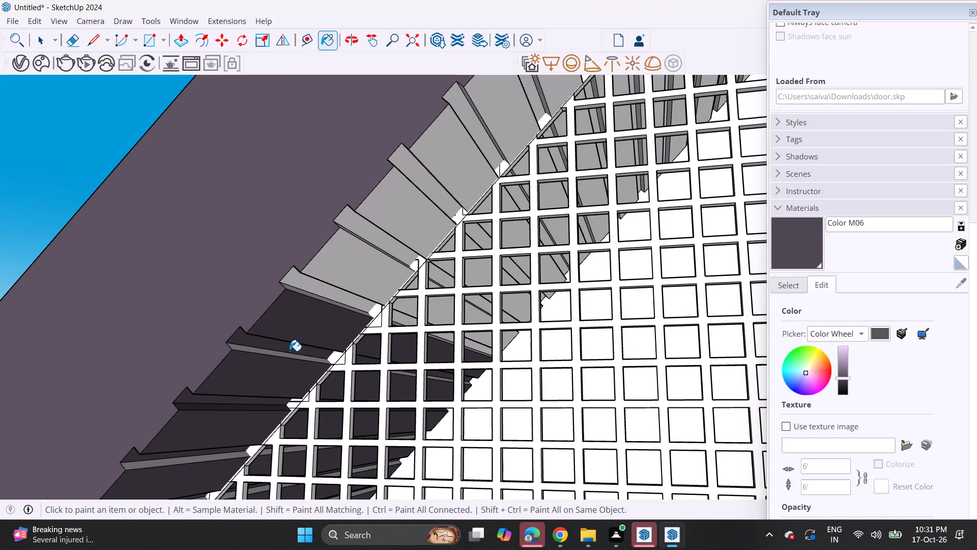
click(289, 355)
click(300, 336)
click(327, 300)
double_click(333, 294)
click(343, 279)
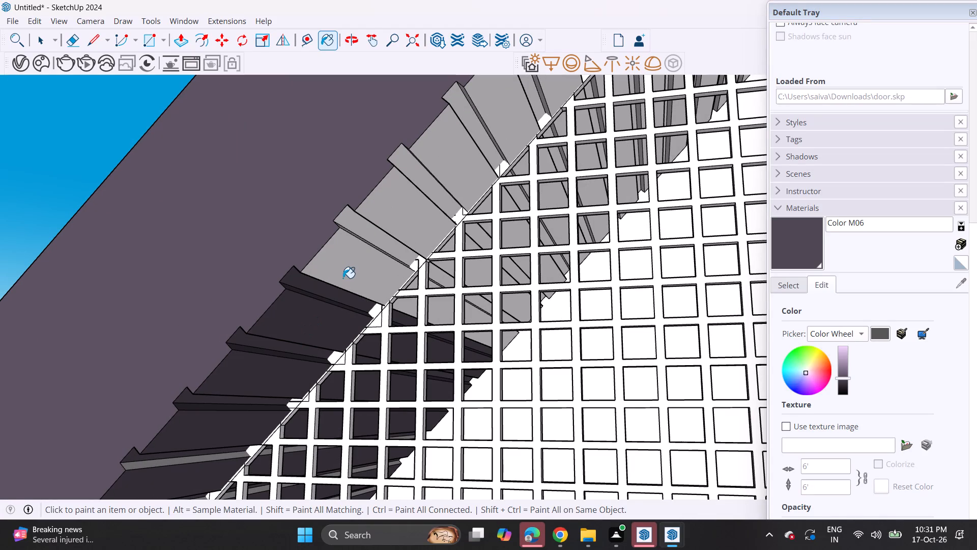
Paint the next slat up the gable overhang and the gaps on both sides of it with Color M06.
drag(345, 276, 354, 265)
drag(356, 256, 359, 251)
click(365, 238)
click(365, 238)
middle_drag(398, 202, 355, 246)
click(352, 249)
click(350, 258)
click(352, 254)
click(396, 199)
drag(383, 229, 382, 236)
click(382, 228)
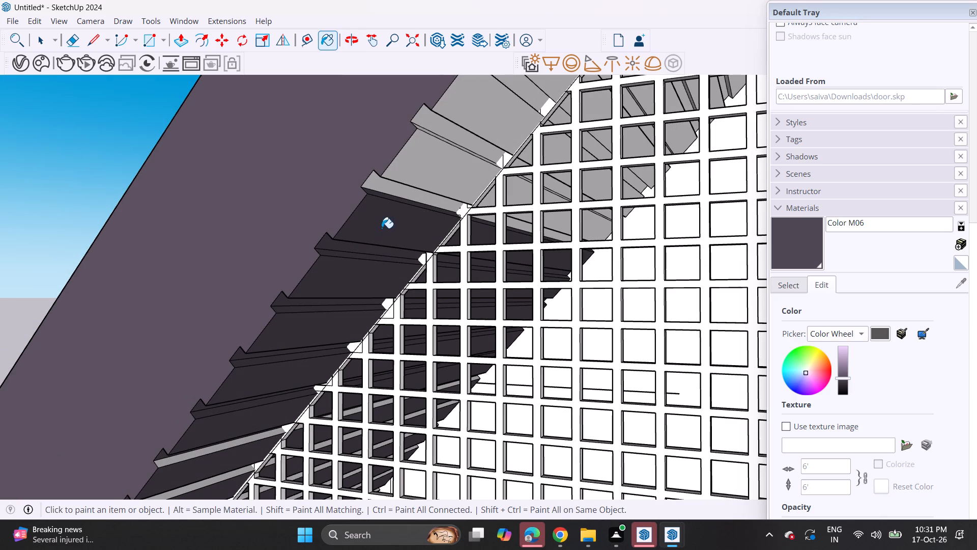
Paint the two slats above the last painted gap and the gap between them with Color M06.
click(403, 187)
click(409, 178)
click(423, 164)
click(464, 131)
drag(459, 136, 455, 152)
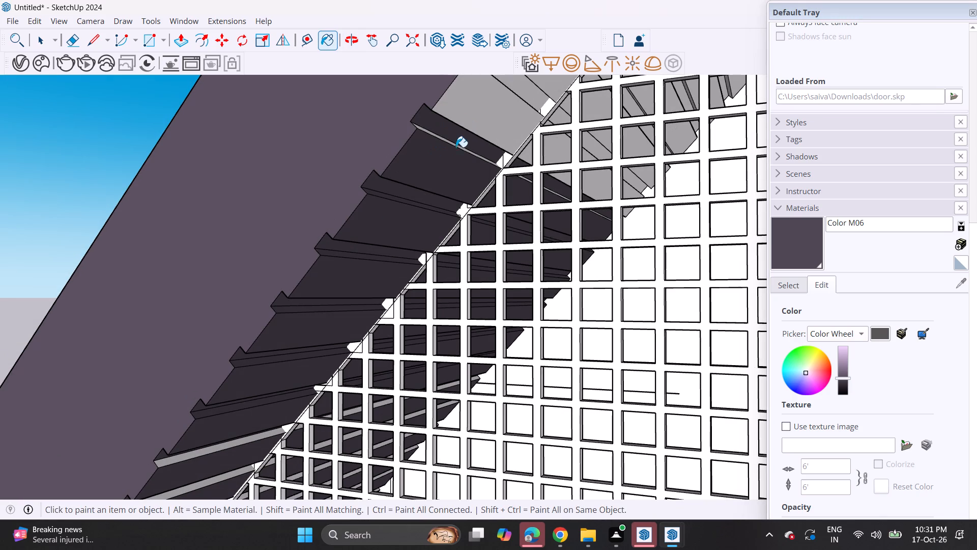
double_click(456, 143)
Continue Color M06 over the next gap and slat further up beside the lattice screen.
click(482, 108)
drag(485, 103, 508, 93)
click(515, 89)
click(532, 81)
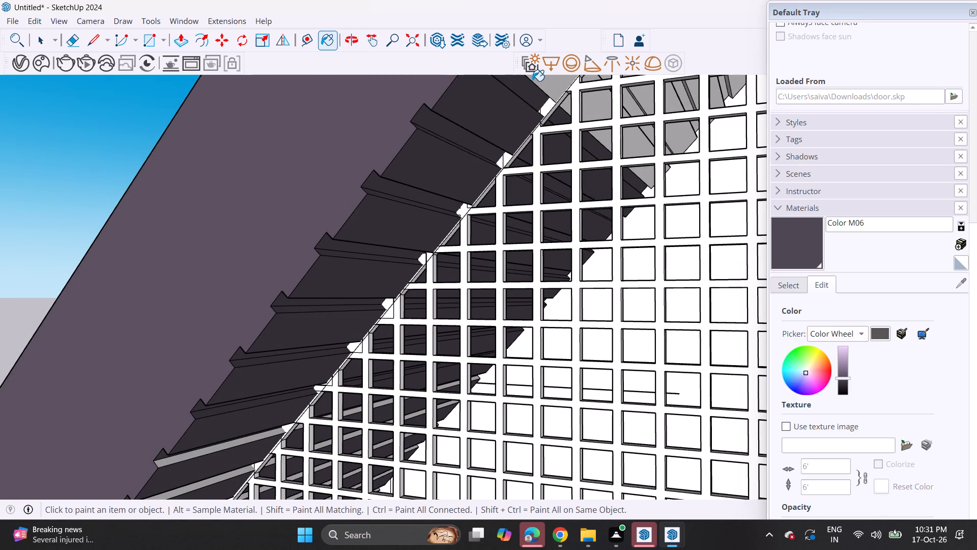
click(547, 87)
Paint the white slat ends along the upper sloped edge of the lattice screen with Color M06.
click(547, 110)
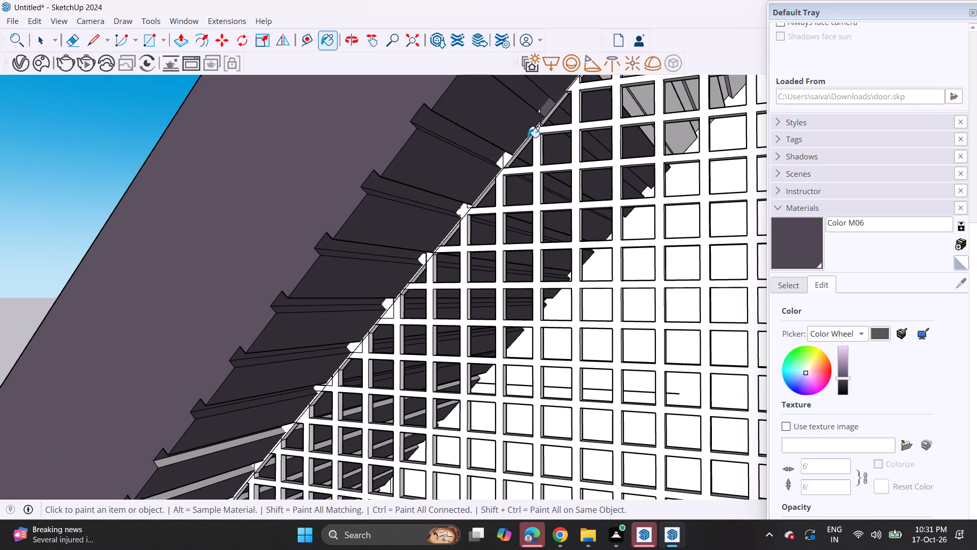
click(503, 160)
click(506, 159)
click(502, 159)
Paint the next overhang slats and gaps beside the upper part of the lattice screen with Color M06.
scroll(493, 160, down, 14)
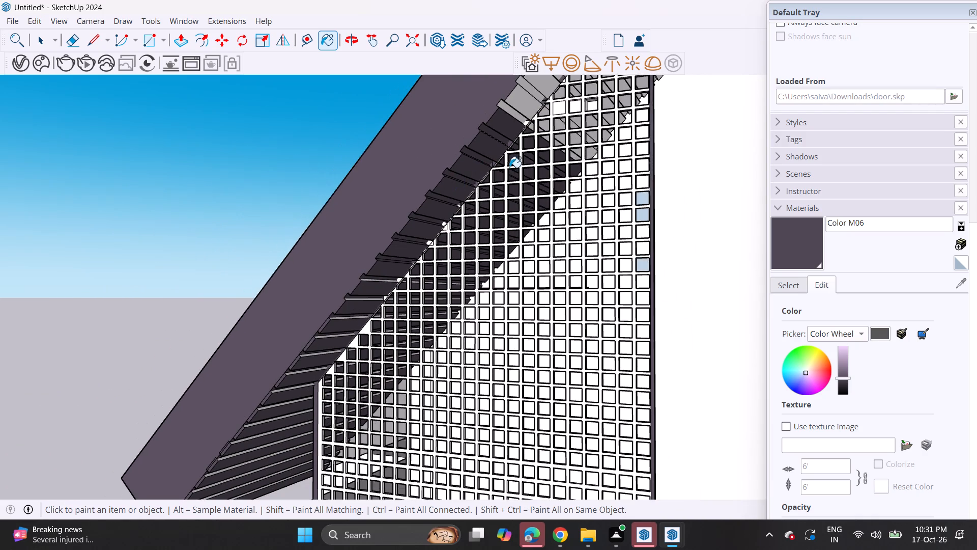
middle_drag(503, 163, 581, 173)
middle_drag(540, 164, 373, 295)
middle_drag(380, 255, 353, 205)
scroll(376, 242, up, 1)
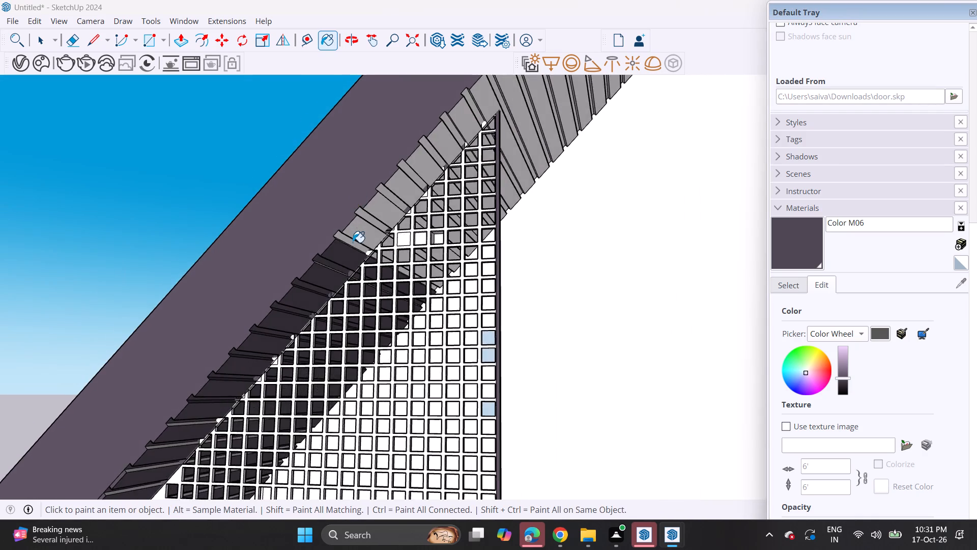
scroll(353, 242, up, 9)
click(353, 243)
click(390, 210)
click(394, 181)
click(420, 155)
click(453, 107)
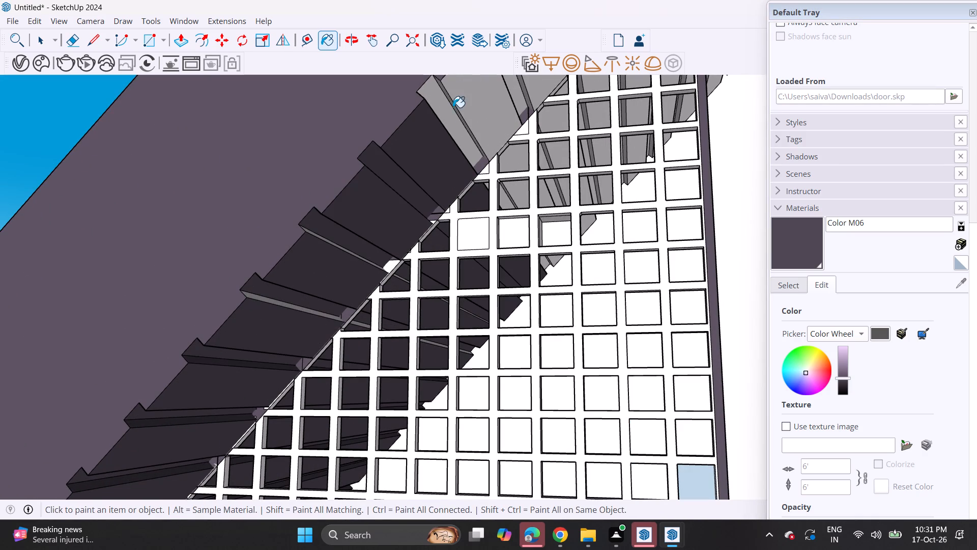
click(448, 111)
drag(487, 89, 485, 93)
Paint the faces of the next gray slat just below the lattice screen's peak with Color M06.
scroll(471, 113, down, 6)
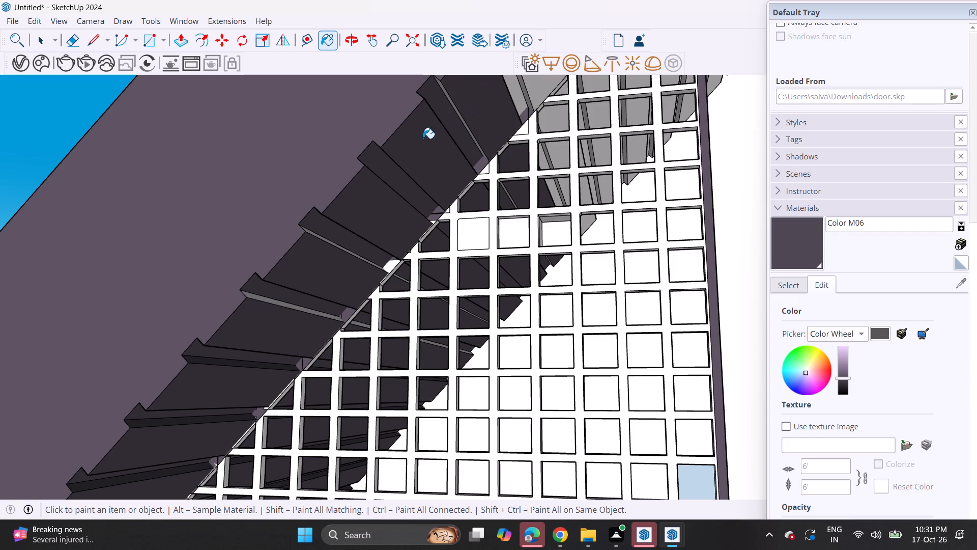
scroll(381, 182, down, 3)
middle_drag(405, 171, 289, 333)
scroll(375, 256, up, 3)
click(363, 253)
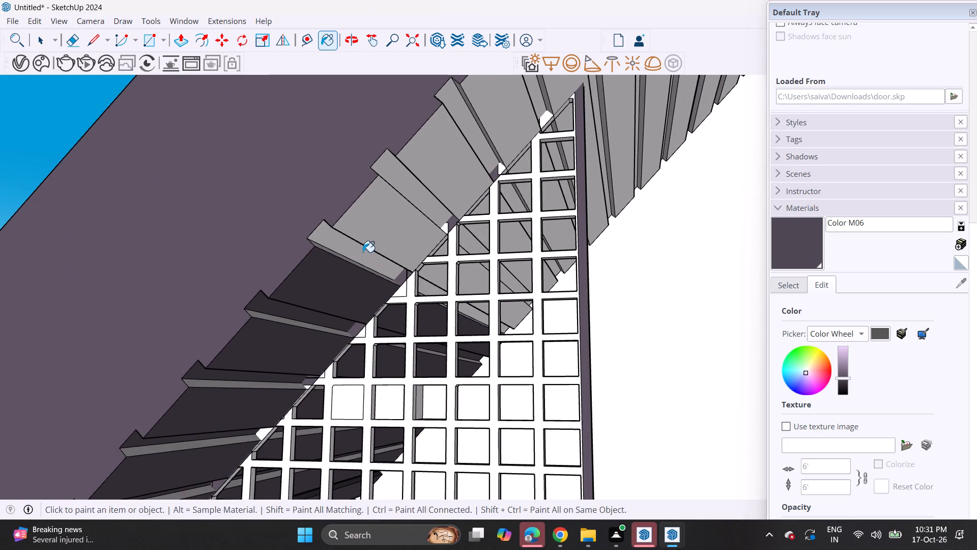
click(360, 270)
drag(360, 259, 358, 264)
click(356, 266)
click(373, 237)
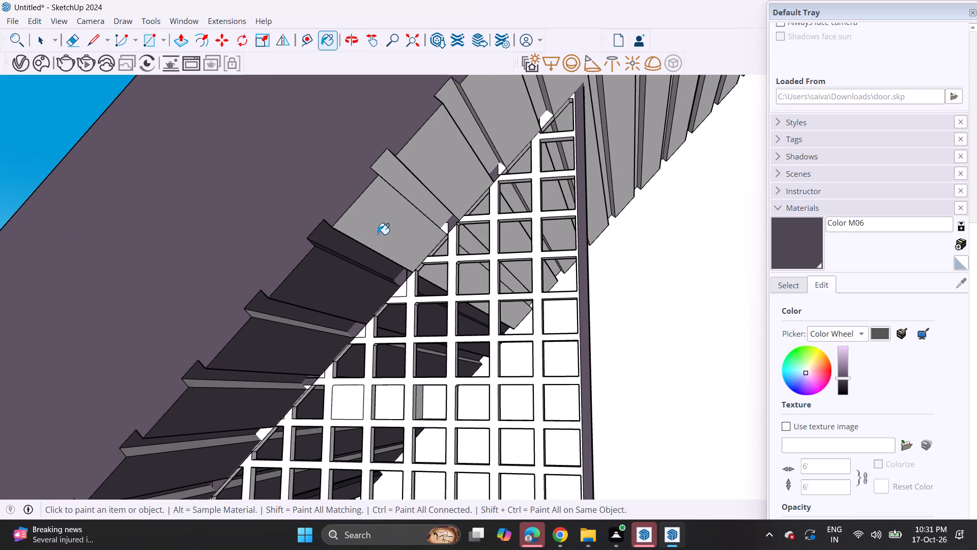
Paint the next slat toward the lattice screen's peak and the gaps on both sides of it with Color M06.
click(387, 219)
click(397, 213)
click(410, 200)
click(417, 191)
drag(422, 188, 433, 176)
click(435, 175)
click(448, 162)
Paint the slat beside the lattice screen's peak and the gap above it with Color M06.
click(466, 136)
click(471, 129)
drag(481, 120, 485, 116)
drag(501, 97, 499, 104)
click(488, 116)
triple_click(481, 124)
click(482, 127)
drag(504, 111, 502, 119)
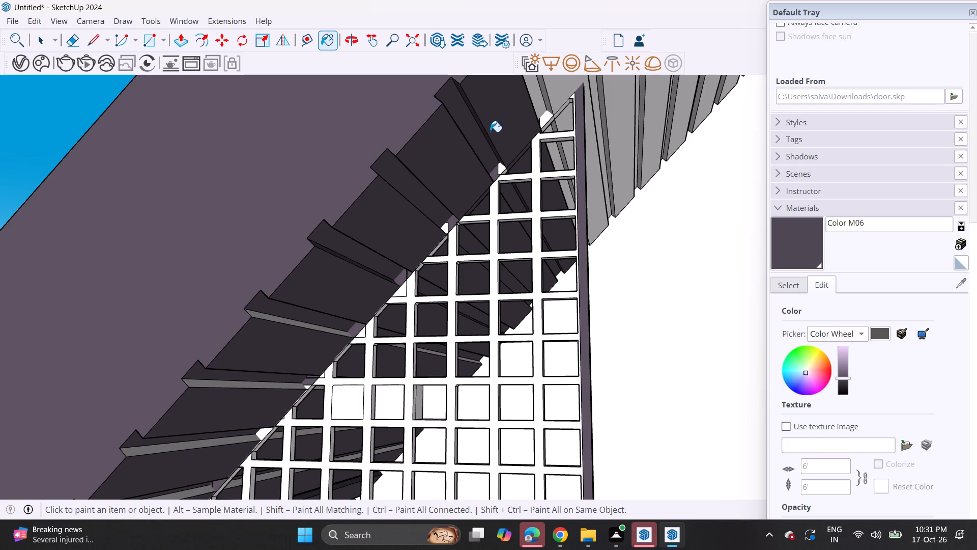
Paint the first two overhang slats beyond the lattice screen's peak and the gap between them with Color M06.
middle_drag(491, 126, 271, 349)
click(295, 295)
click(304, 292)
click(327, 264)
click(330, 259)
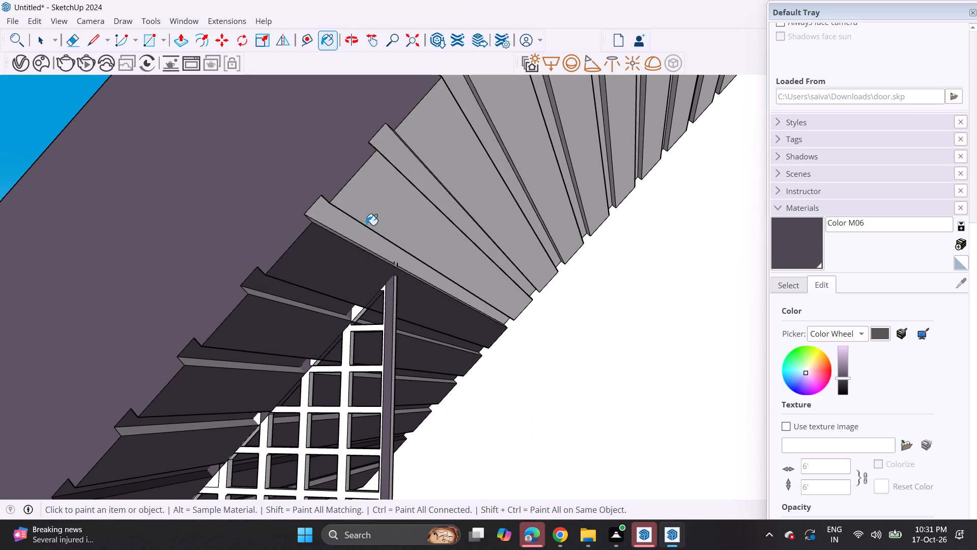
click(366, 225)
click(362, 228)
drag(362, 231, 364, 253)
click(418, 154)
drag(418, 154, 418, 159)
click(418, 159)
double_click(411, 164)
Continue Color M06 over the next gaps and slats higher on the gable overhang.
drag(572, 70, 559, 103)
drag(527, 103, 525, 111)
drag(498, 117, 496, 136)
drag(496, 136, 486, 147)
click(478, 149)
drag(484, 131, 495, 132)
drag(503, 122, 506, 131)
drag(513, 121, 532, 112)
click(554, 103)
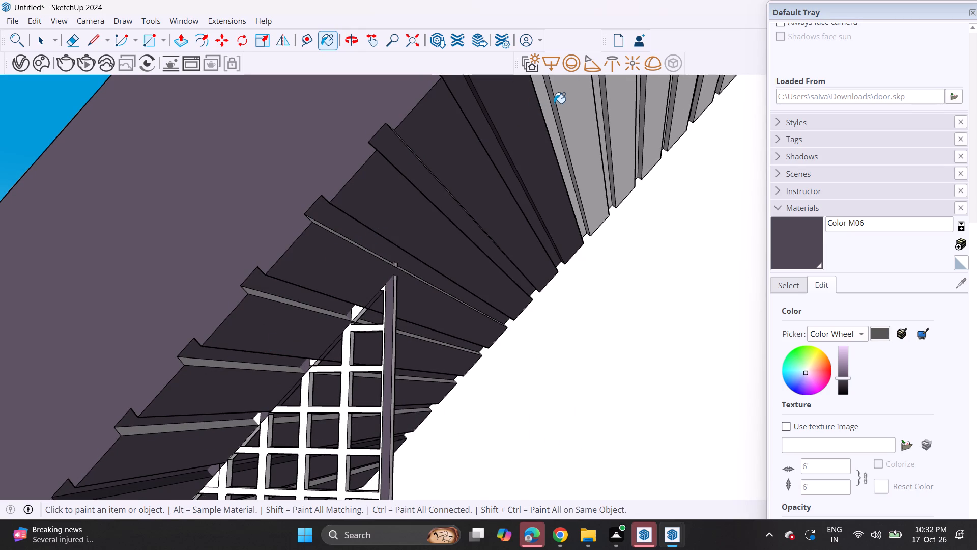
Paint the following slats and gaps up the overhang with Color M06, including their narrow side faces.
drag(554, 103, 556, 109)
drag(554, 112, 553, 118)
drag(547, 124, 548, 130)
click(648, 105)
drag(586, 129, 586, 137)
drag(589, 136, 597, 135)
click(598, 133)
click(602, 126)
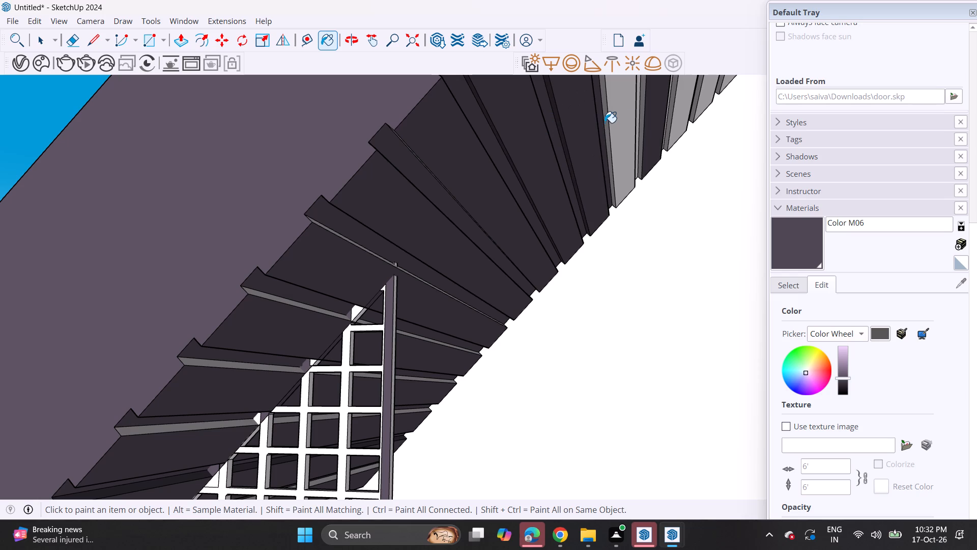
double_click(605, 123)
double_click(617, 117)
click(620, 114)
Paint the next two slats' narrow side faces and the gap between them with Color M06.
drag(630, 97, 636, 101)
click(636, 101)
drag(649, 92, 651, 105)
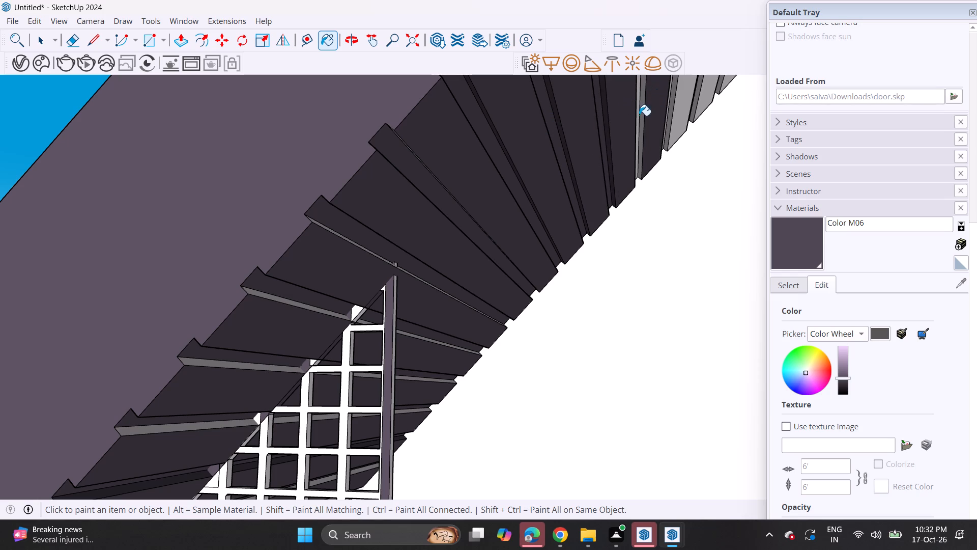
drag(639, 115, 638, 109)
drag(639, 107, 642, 117)
click(643, 115)
drag(643, 115, 655, 114)
drag(696, 85, 696, 101)
drag(673, 108, 673, 114)
drag(670, 112, 668, 128)
drag(670, 114, 670, 119)
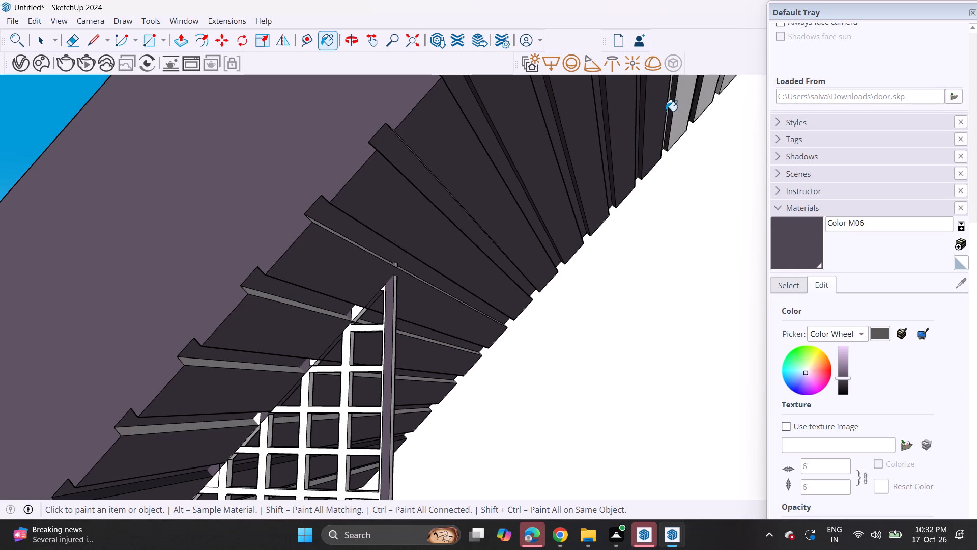
click(666, 111)
click(668, 104)
click(669, 108)
Paint the next three gaps and the slats between them toward the gable ridge with Color M06.
shift+middle_drag(600, 135, 388, 291)
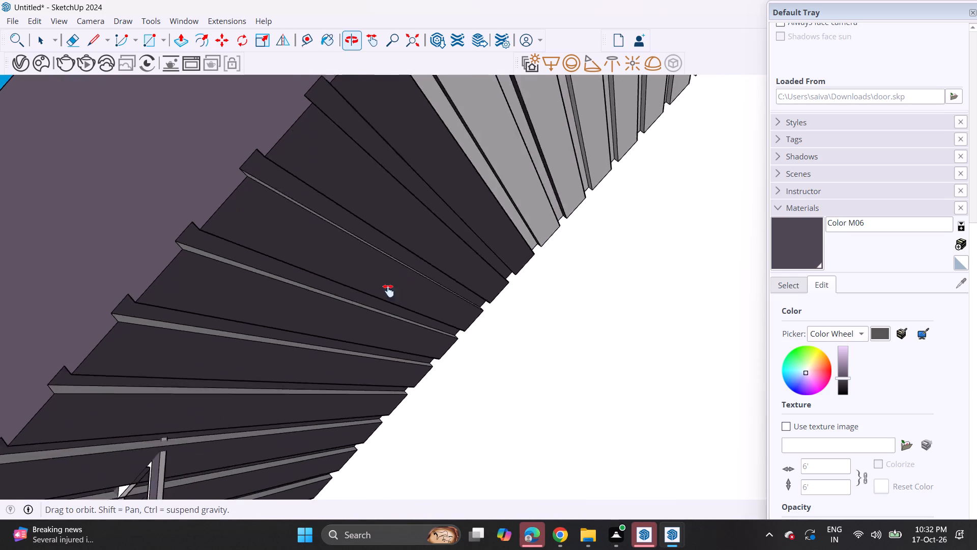
shift+middle_drag(388, 291, 386, 292)
scroll(433, 223, up, 3)
click(459, 186)
double_click(519, 131)
drag(566, 96, 563, 101)
click(501, 145)
click(503, 158)
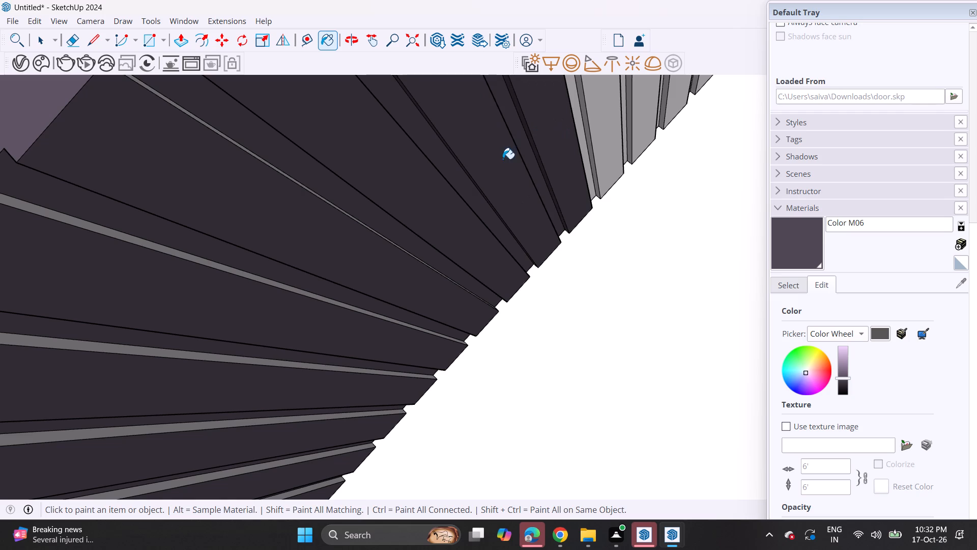
Paint the following two slats and adjoining gaps closer to the gable ridge with Color M06.
drag(728, 16, 700, 57)
drag(626, 99, 615, 126)
click(587, 143)
drag(584, 147, 589, 147)
click(641, 91)
click(619, 117)
double_click(624, 110)
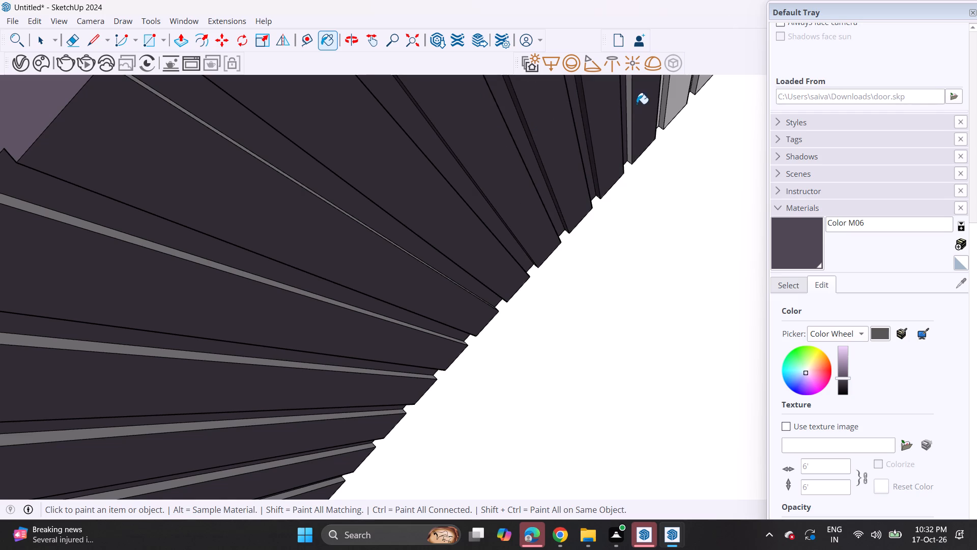
click(638, 103)
drag(646, 93, 647, 107)
click(622, 111)
click(632, 119)
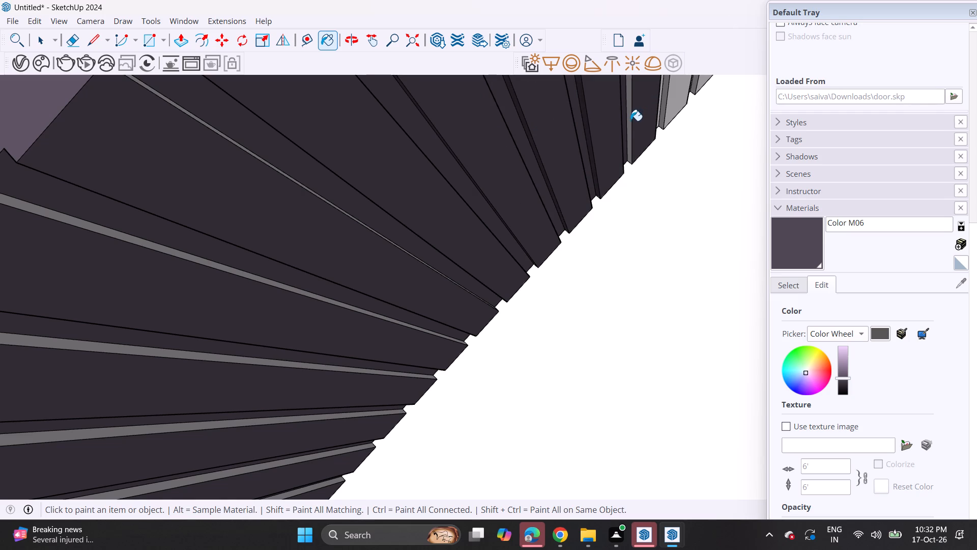
click(630, 121)
shift+middle_drag(594, 141, 284, 436)
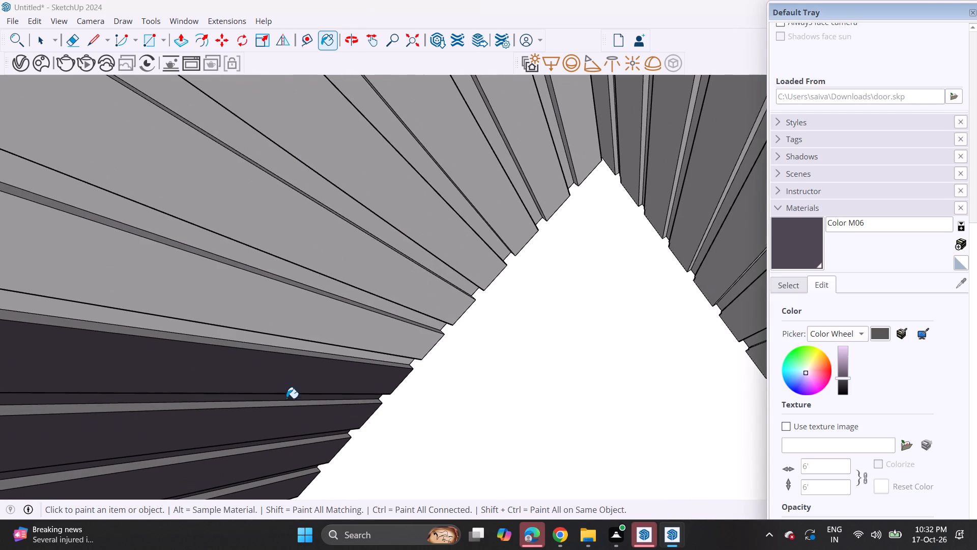
Paint the next slats and gaps up the gable overhang's first slope, toward the ridge, with Color M06.
drag(290, 360, 295, 359)
click(313, 343)
click(319, 334)
drag(325, 328, 339, 320)
click(355, 308)
double_click(362, 291)
drag(362, 291, 362, 304)
drag(363, 301, 371, 295)
triple_click(378, 283)
double_click(391, 250)
double_click(397, 241)
click(403, 222)
click(418, 189)
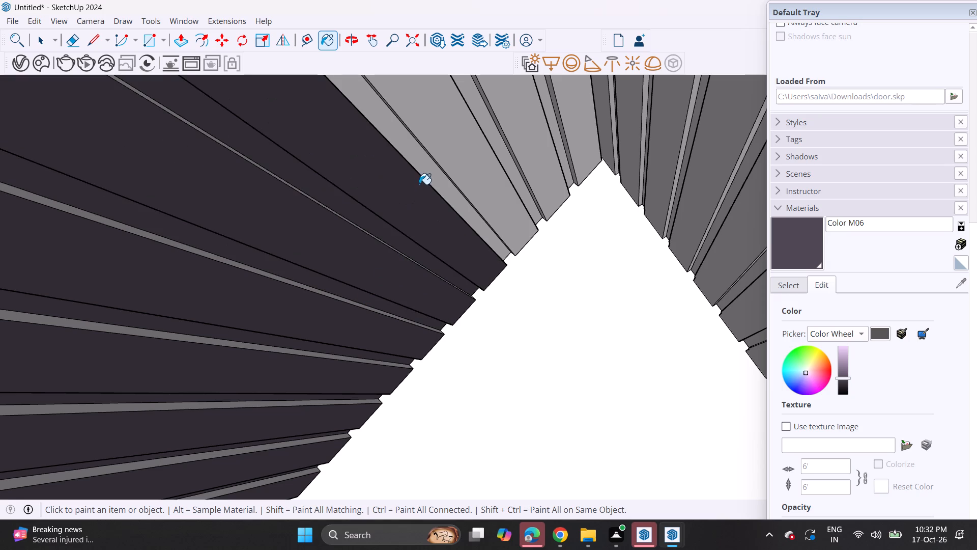
Paint the remaining slats and gaps of the overhang's first slope up to the ridge with Color M06.
click(419, 184)
click(435, 173)
click(440, 172)
click(474, 147)
click(510, 121)
drag(510, 121, 507, 132)
click(500, 151)
drag(506, 140, 535, 135)
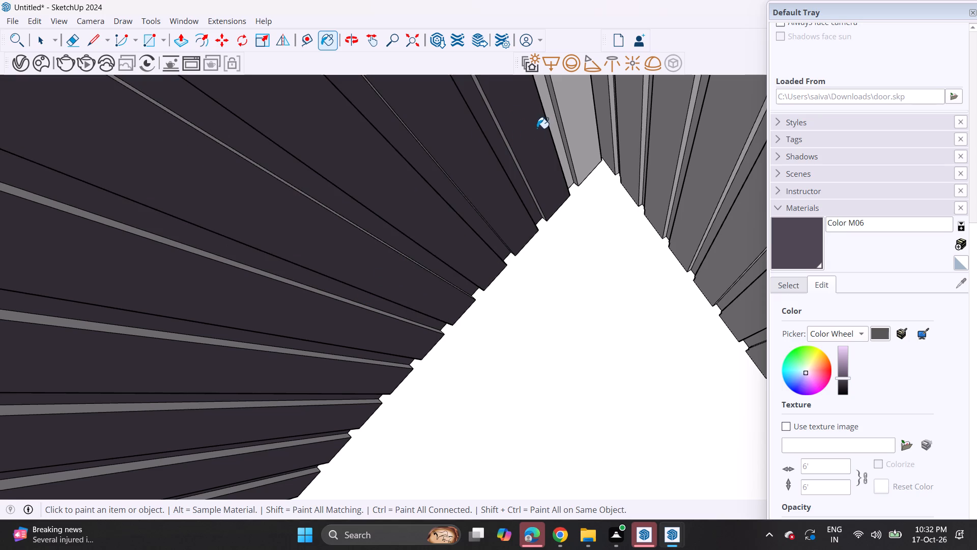
click(537, 127)
click(546, 118)
double_click(555, 114)
click(547, 120)
drag(557, 109, 561, 117)
click(577, 95)
drag(578, 101, 583, 107)
Paint the first slats and gaps just past the ridge on the overhang's opposite slope with Color M06.
drag(607, 94, 609, 99)
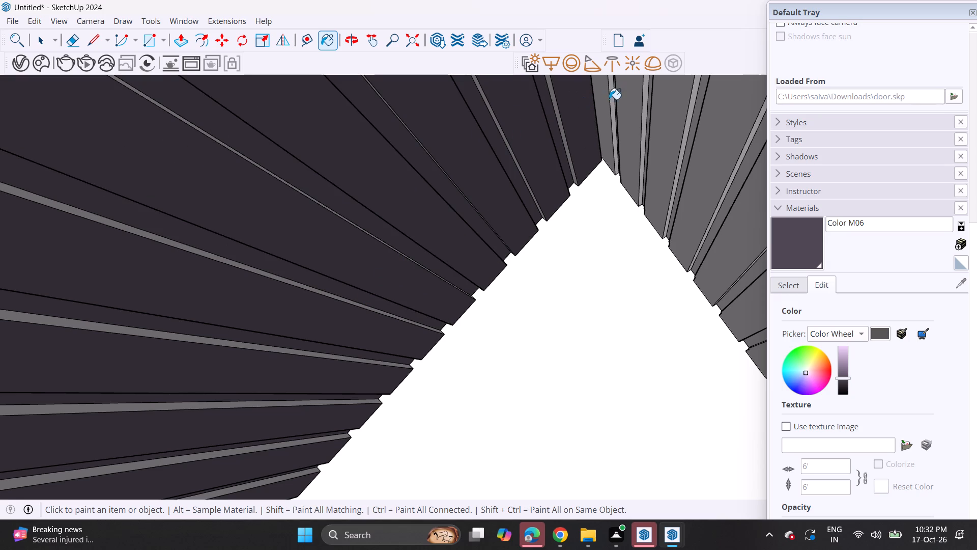
drag(609, 99, 610, 100)
drag(612, 109, 618, 121)
drag(622, 120, 631, 129)
drag(636, 128, 623, 132)
click(617, 128)
drag(605, 118, 636, 145)
click(666, 142)
click(661, 146)
click(604, 118)
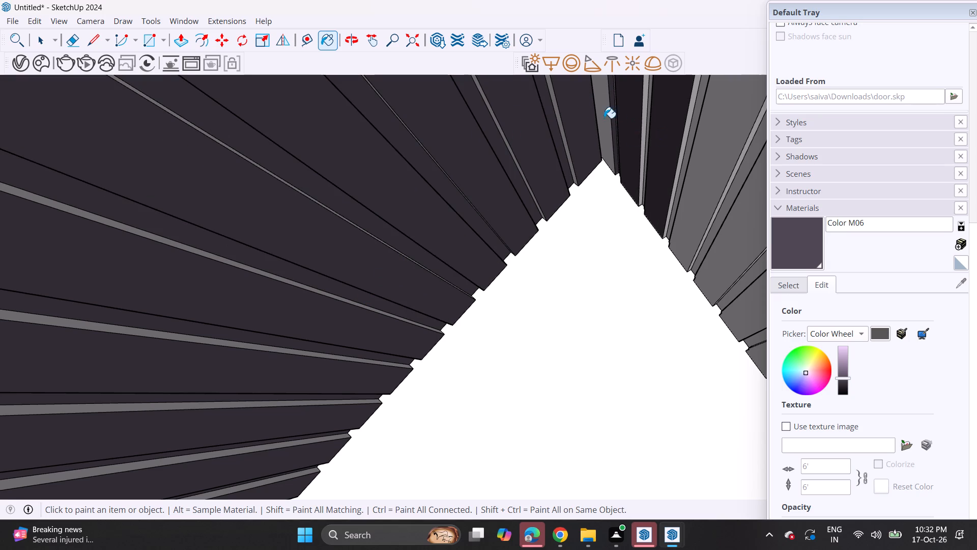
Paint the next two gaps and their slats' narrow side faces down the opposite slope with Color M06.
drag(611, 123, 620, 146)
drag(652, 160, 671, 180)
drag(686, 172, 689, 177)
drag(693, 174, 701, 202)
drag(697, 191, 679, 180)
drag(669, 166, 673, 177)
click(678, 169)
drag(679, 161, 680, 170)
drag(680, 168, 682, 173)
click(682, 172)
click(640, 139)
click(643, 146)
click(644, 147)
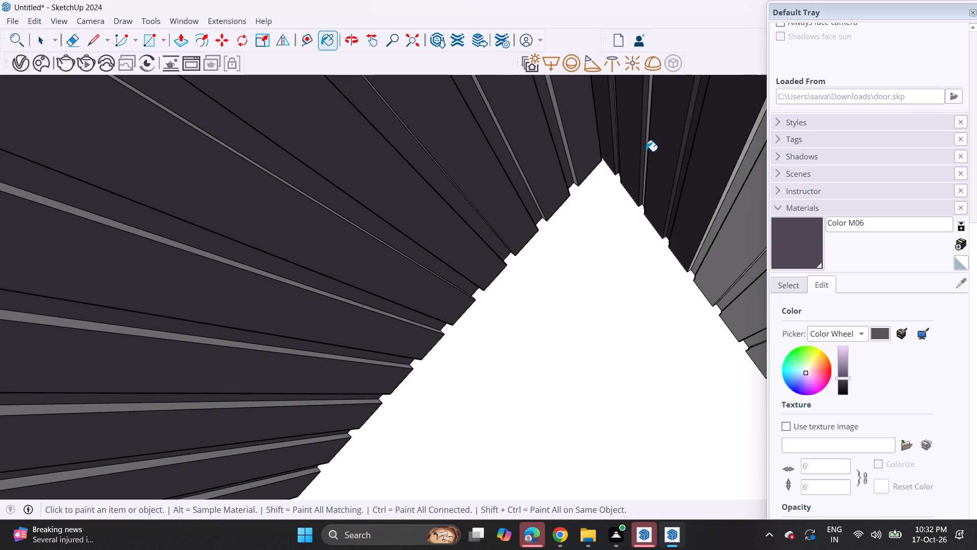
click(646, 151)
Continue Color M06 over the following slats and gaps below the ridge on the opposite slope.
scroll(579, 167, down, 3)
shift+middle_drag(632, 274, 486, 186)
shift+middle_drag(475, 221, 474, 234)
middle_drag(479, 233, 572, 211)
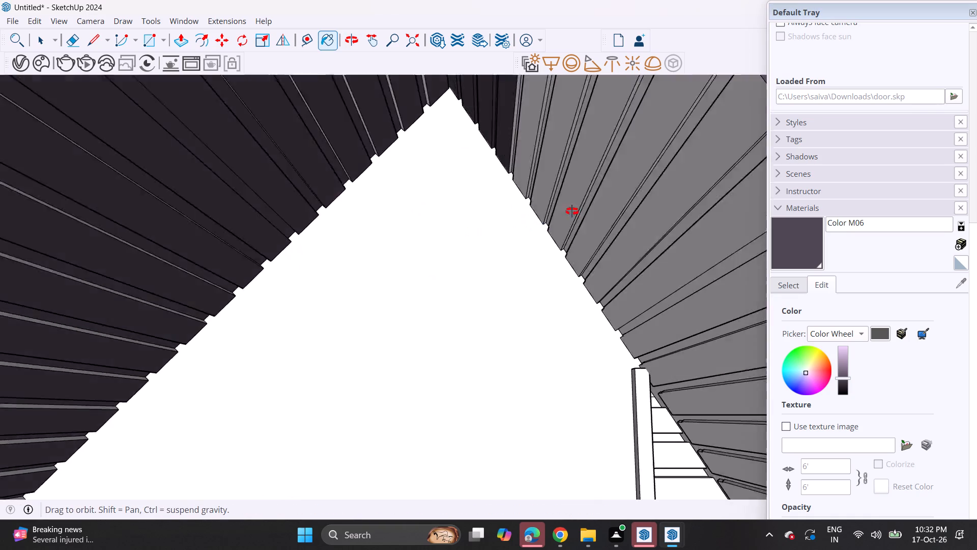
middle_drag(572, 211, 597, 207)
click(563, 112)
drag(553, 82, 560, 104)
drag(561, 83, 564, 93)
double_click(565, 90)
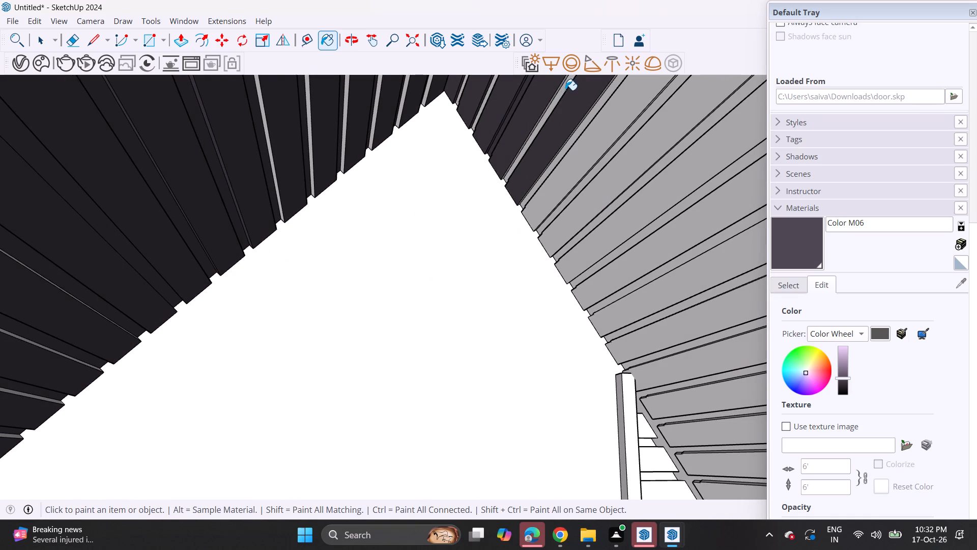
click(569, 78)
drag(569, 110, 575, 124)
drag(582, 122, 585, 131)
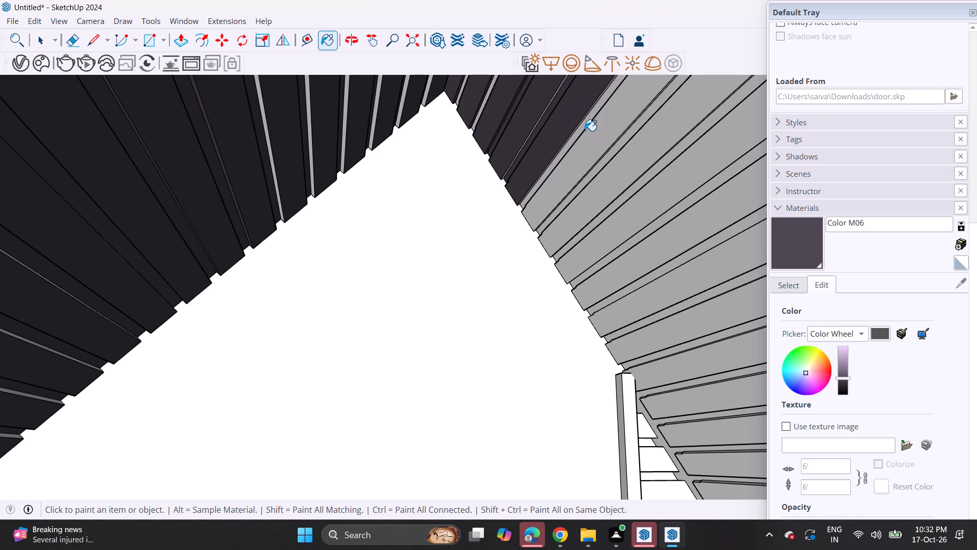
double_click(585, 131)
drag(586, 119, 590, 123)
double_click(590, 125)
click(591, 116)
Paint the next two gaps and the slats between them, midway to the white vertical post, with Color M06.
drag(601, 146, 610, 167)
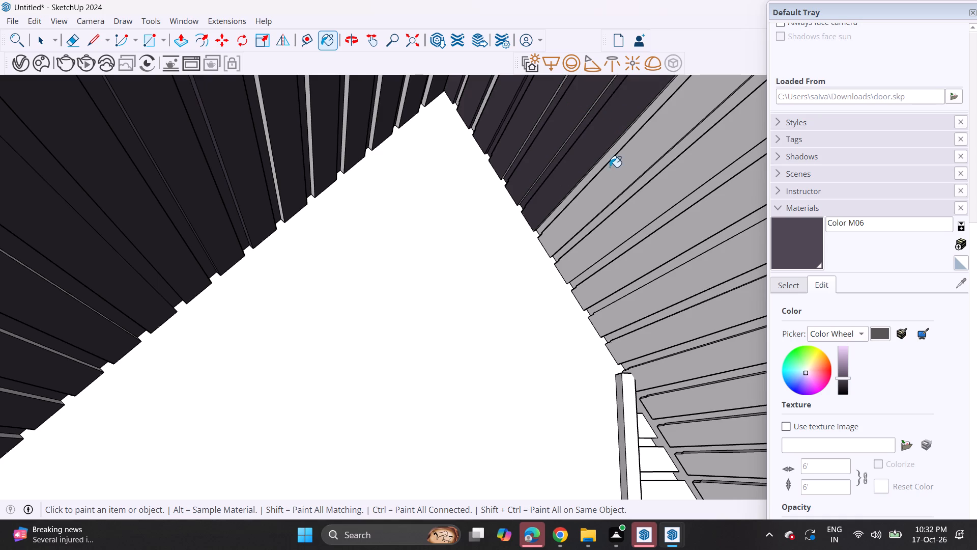
drag(610, 167, 610, 160)
click(610, 158)
drag(614, 155, 617, 177)
drag(620, 164, 623, 175)
drag(629, 178, 630, 186)
drag(632, 187, 640, 194)
drag(649, 191, 651, 197)
drag(651, 179, 654, 184)
drag(658, 179, 658, 188)
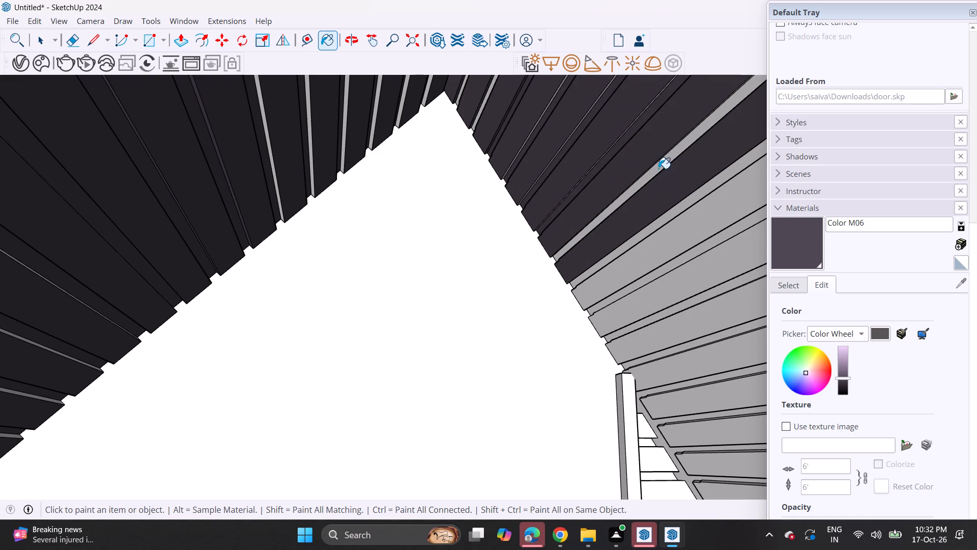
click(658, 169)
Paint the following gap and adjoining slats, including the skipped light strip, with Color M06.
click(662, 210)
double_click(674, 217)
drag(684, 207, 686, 215)
drag(688, 222, 689, 234)
double_click(692, 204)
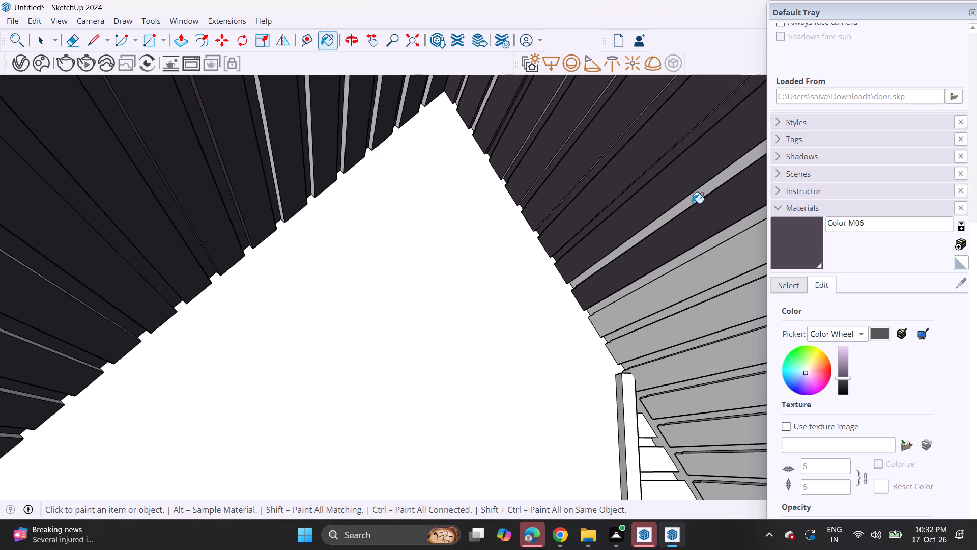
drag(699, 210, 700, 236)
drag(701, 237, 708, 251)
click(711, 241)
click(711, 245)
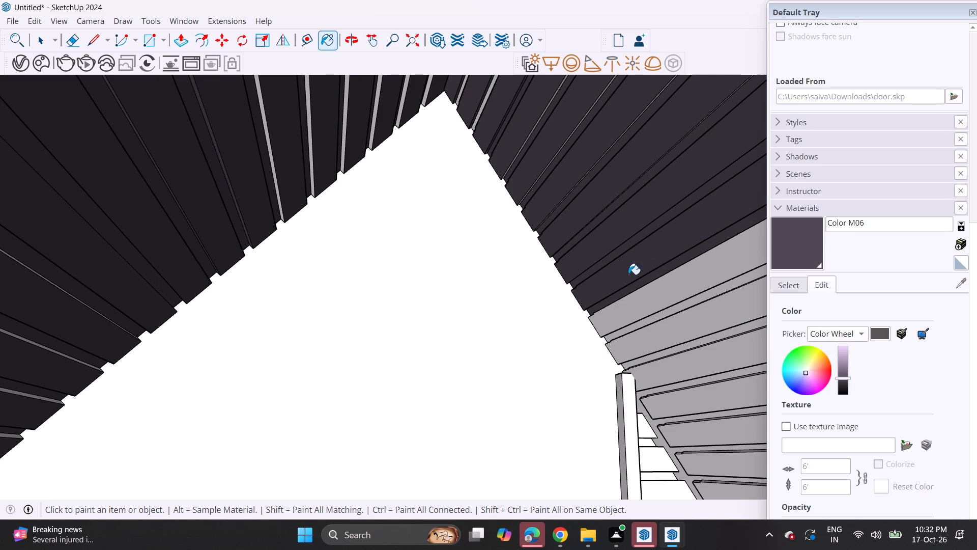
Paint the opposite slope's slats and gaps around the top of the white vertical post with Color M06.
scroll(625, 282, down, 4)
middle_drag(648, 316, 479, 189)
click(476, 166)
click(490, 193)
click(491, 184)
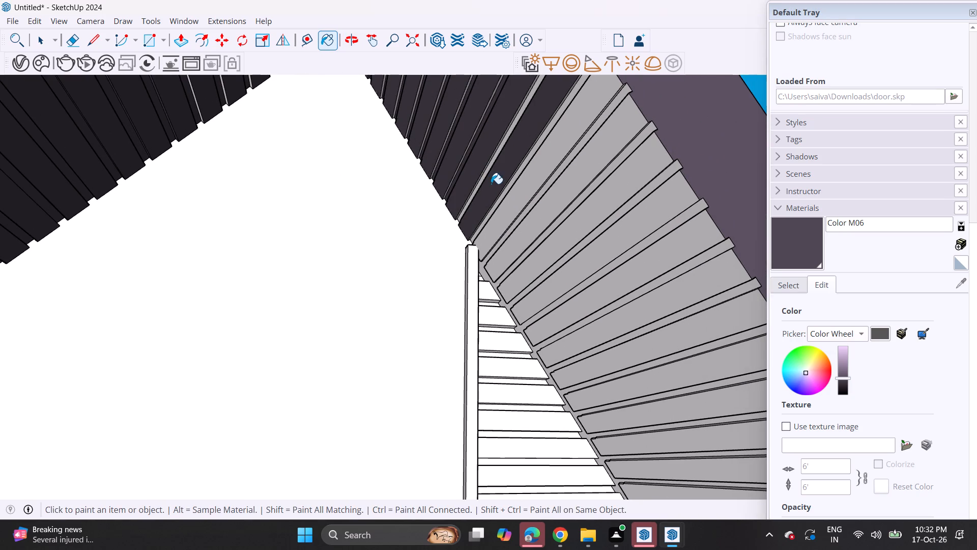
click(491, 166)
click(494, 156)
click(506, 190)
drag(507, 195, 512, 209)
click(523, 202)
drag(527, 205, 529, 213)
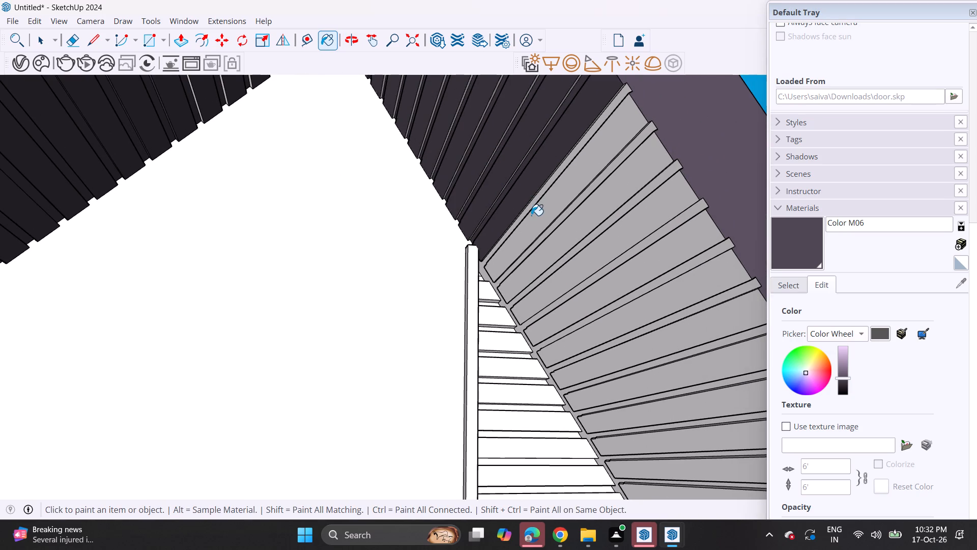
Paint the slats and gaps beside the upper part of the white horizontal-slat panel with Color M06.
click(531, 215)
click(539, 197)
drag(543, 209, 548, 223)
click(550, 217)
click(568, 244)
drag(570, 234, 578, 252)
drag(581, 252, 586, 268)
drag(588, 266, 593, 277)
drag(593, 277, 598, 292)
drag(601, 296, 607, 312)
click(609, 317)
Continue Color M06 over the next slats and gaps down the slope beside the white slat panel.
drag(613, 328, 616, 336)
drag(619, 341, 623, 348)
drag(634, 355, 636, 362)
drag(636, 362, 640, 371)
drag(644, 376, 652, 387)
drag(655, 388, 669, 431)
click(671, 435)
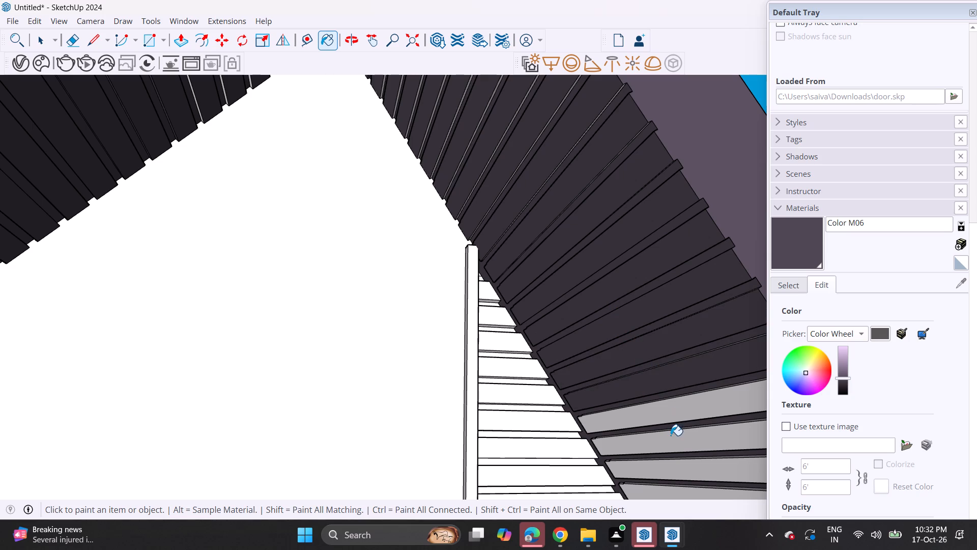
drag(671, 435, 679, 451)
click(684, 452)
Paint several wide strips on the lower part of the opposite slope with Color M06.
scroll(598, 376, down, 11)
middle_drag(633, 418, 610, 366)
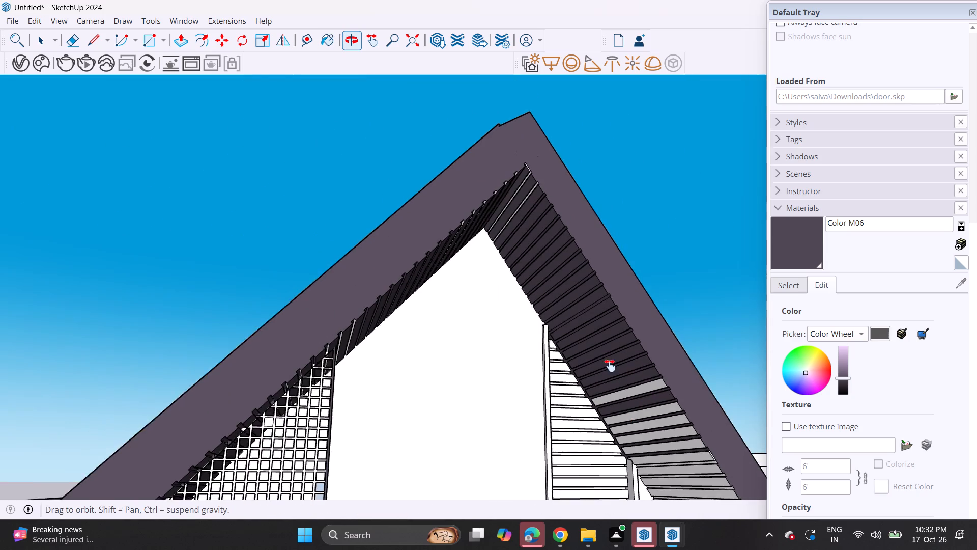
middle_drag(610, 366, 543, 242)
middle_drag(581, 291, 470, 214)
middle_drag(371, 204, 448, 276)
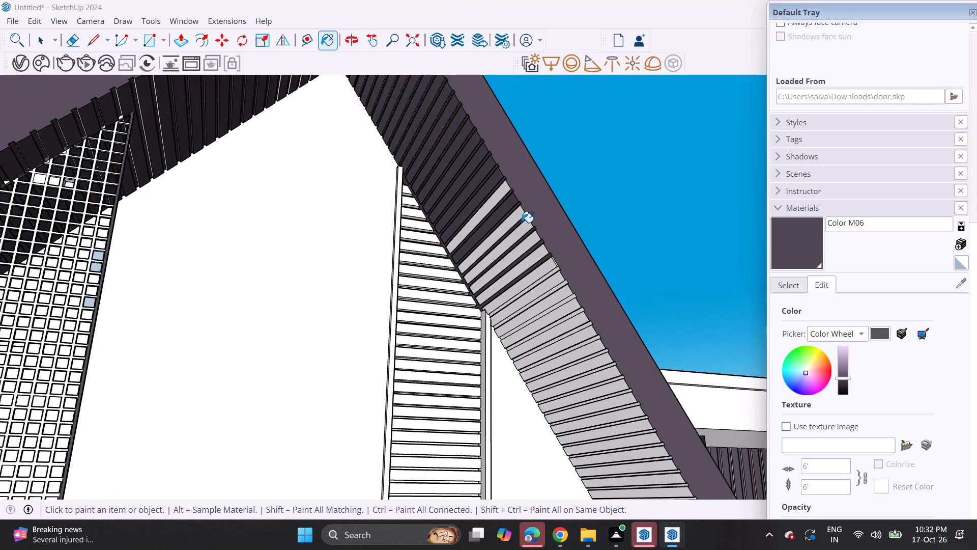
click(492, 209)
drag(493, 212, 495, 218)
drag(499, 200, 501, 205)
click(516, 260)
drag(519, 262, 524, 278)
drag(525, 278, 529, 287)
drag(533, 294, 535, 299)
drag(538, 301, 550, 322)
drag(552, 323, 557, 335)
drag(562, 340, 571, 359)
drag(576, 366, 579, 373)
drag(584, 378, 589, 393)
drag(589, 393, 597, 407)
drag(599, 409, 603, 418)
drag(608, 426, 624, 463)
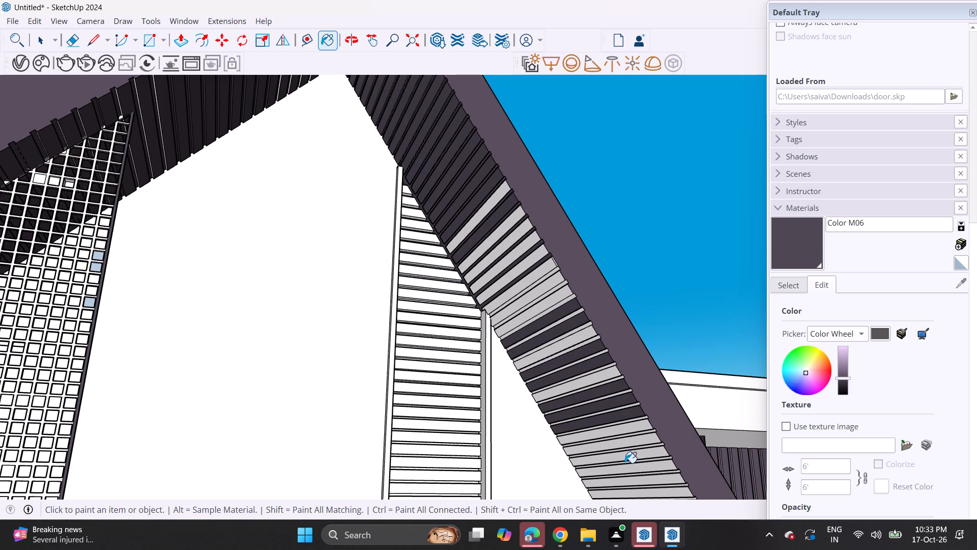
Fill the skipped light gaps and slats beside the white slat panel's lower corner with Color M06.
scroll(478, 199, up, 7)
click(502, 203)
click(530, 243)
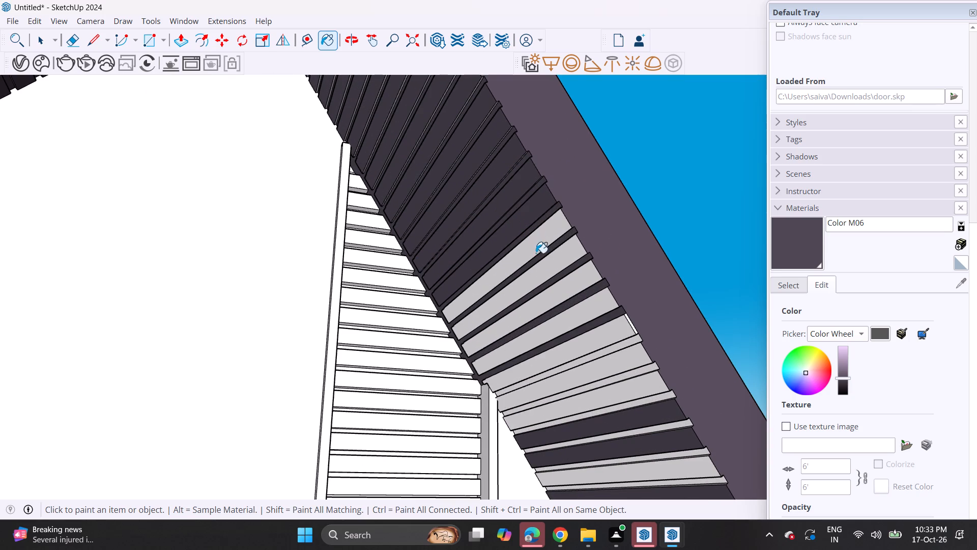
click(536, 253)
drag(551, 268, 553, 273)
drag(553, 276, 556, 285)
click(566, 295)
click(567, 312)
click(570, 323)
drag(580, 343, 583, 348)
drag(583, 351, 587, 364)
click(596, 373)
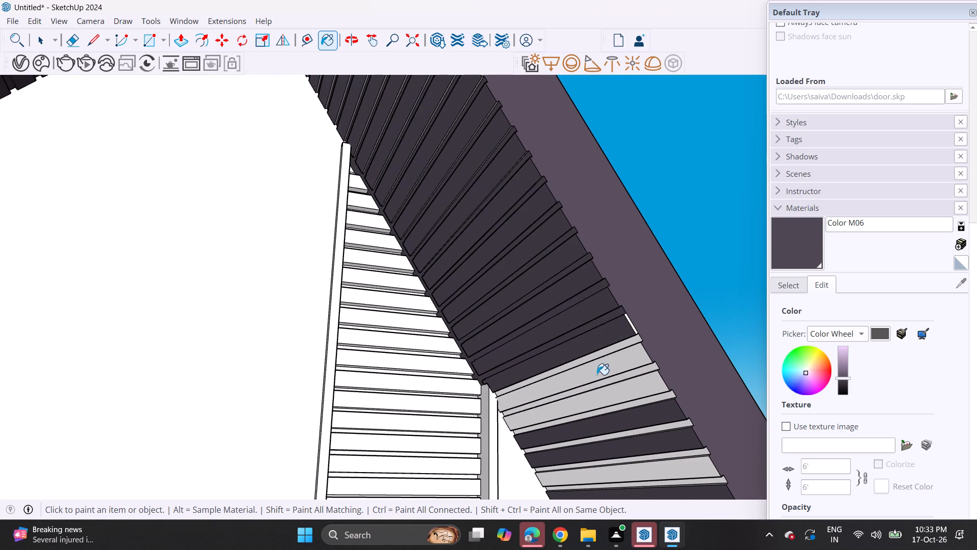
Paint the remaining light slats and gap strips just below the white slat panel's lower corner with Color M06.
drag(600, 378, 604, 386)
drag(609, 390, 617, 402)
drag(604, 346, 607, 356)
click(610, 349)
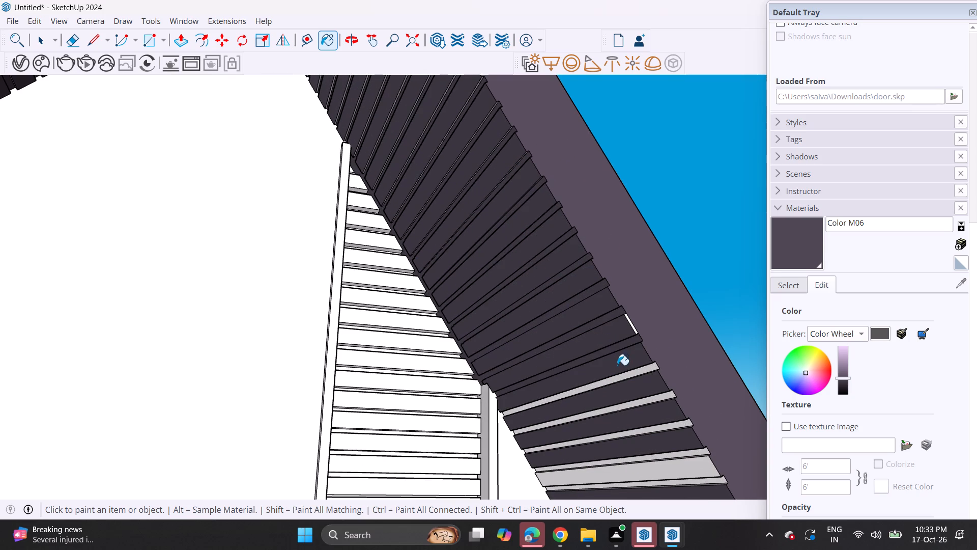
click(624, 380)
click(636, 374)
scroll(662, 386, up, 4)
drag(654, 406, 656, 415)
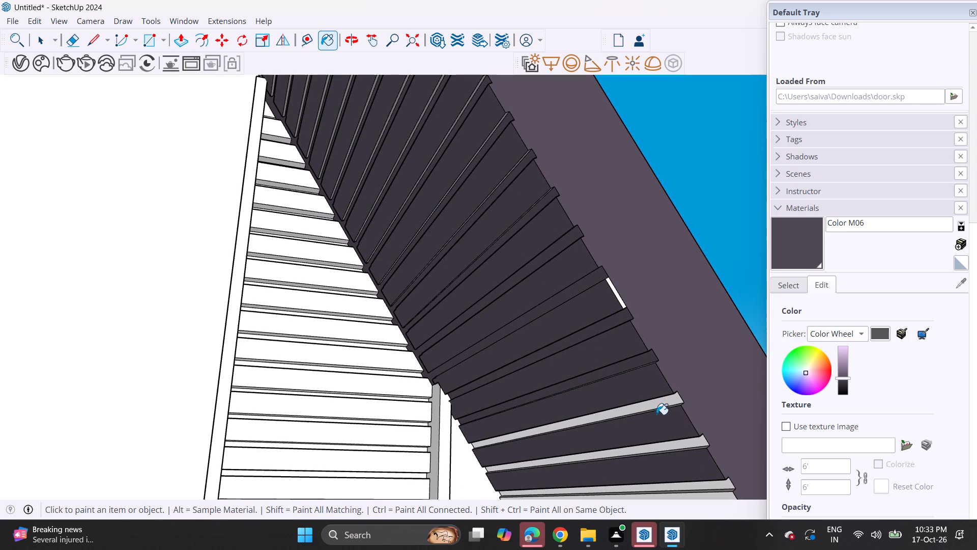
drag(656, 415, 664, 422)
drag(674, 437, 675, 442)
click(664, 398)
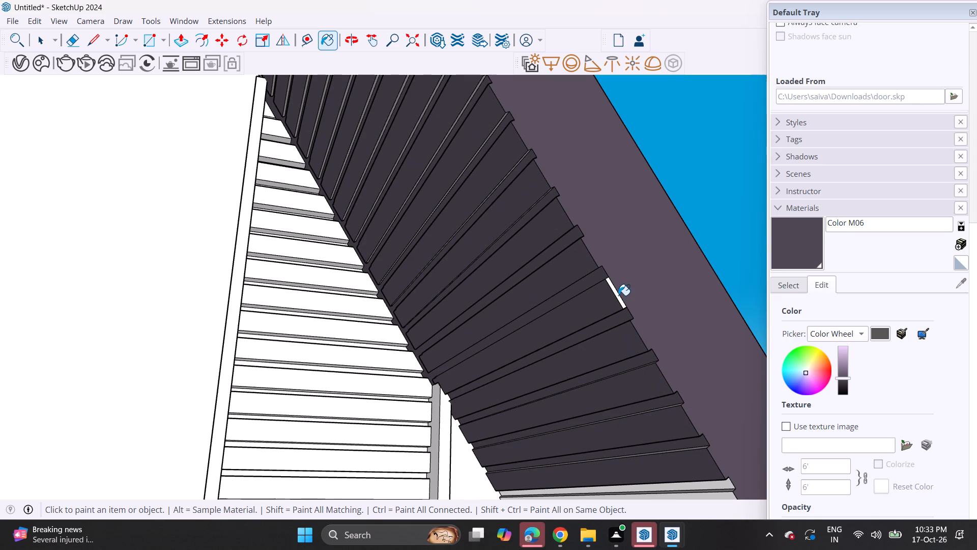
Fill the small white gap between two slats along the gable roof edge with Color M06.
click(618, 293)
click(618, 299)
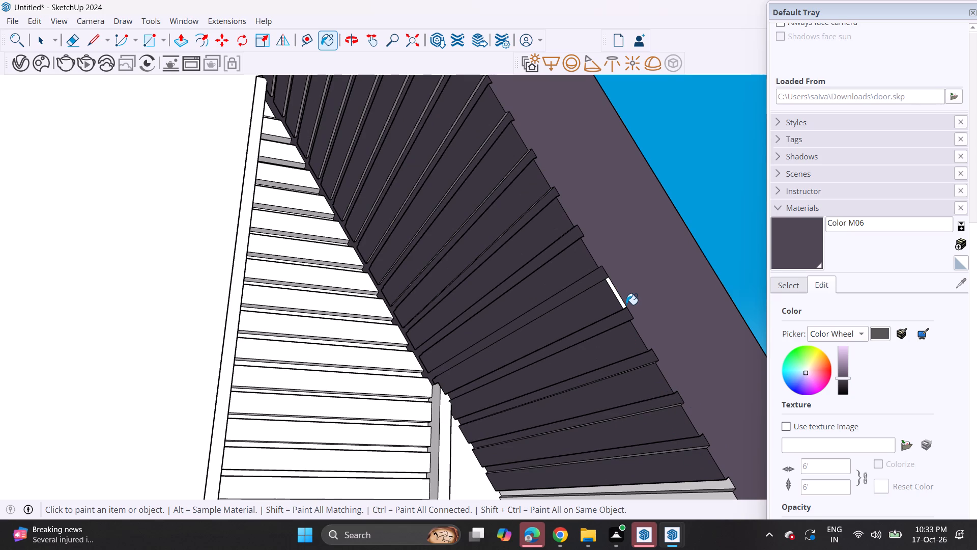
click(626, 305)
scroll(618, 294, up, 5)
click(618, 293)
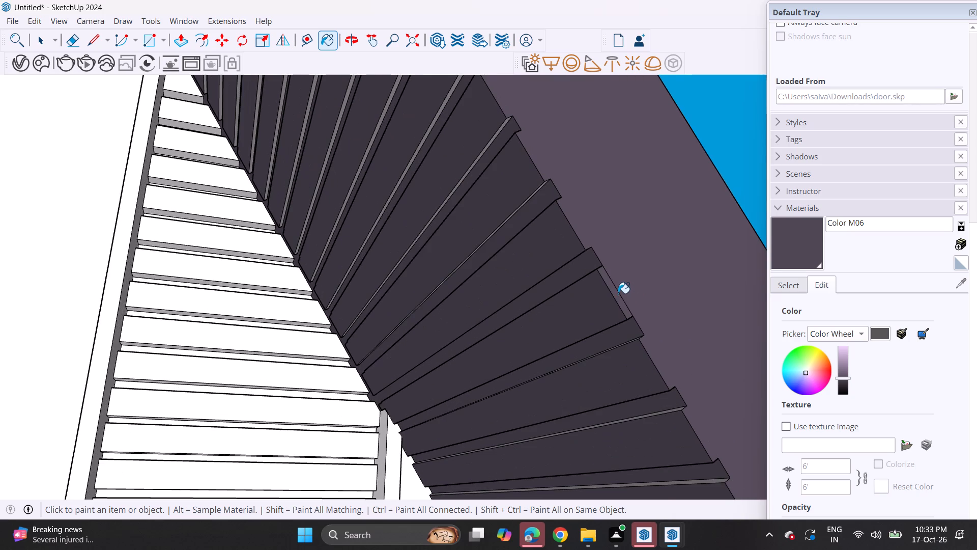
Continue Color M06 over the first light slats and gap strips further down the same slope.
scroll(618, 298, down, 18)
shift+middle_drag(602, 348, 501, 162)
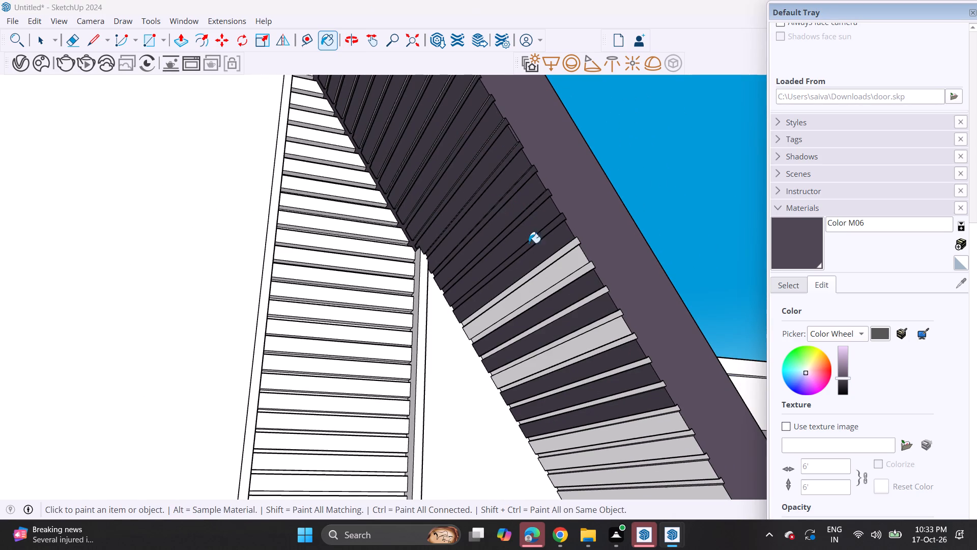
click(542, 267)
click(548, 283)
click(554, 297)
click(563, 287)
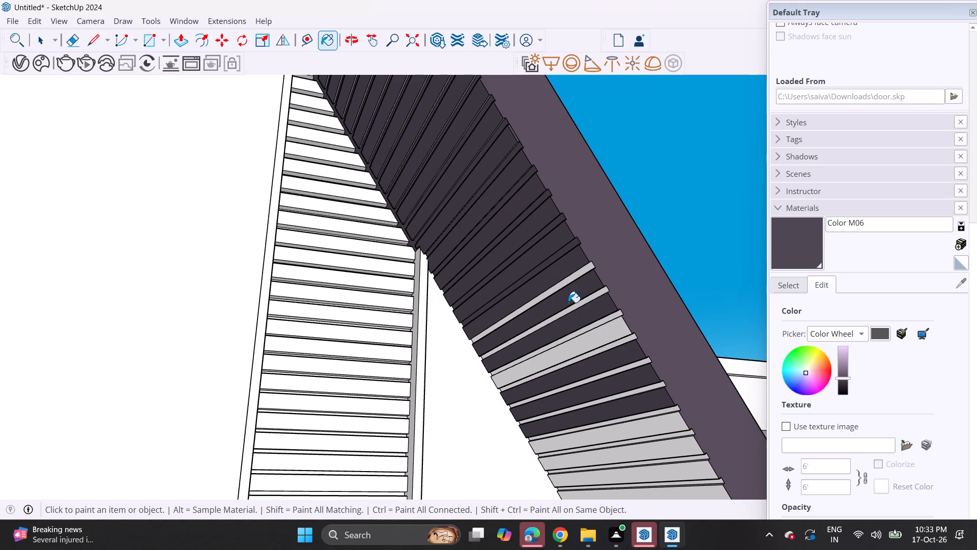
click(563, 278)
click(565, 285)
click(571, 308)
Paint the next wide light slats and the leftover thin strips between the dark ones with Color M06.
drag(576, 331, 582, 341)
click(584, 339)
click(589, 323)
click(590, 328)
click(606, 355)
click(611, 341)
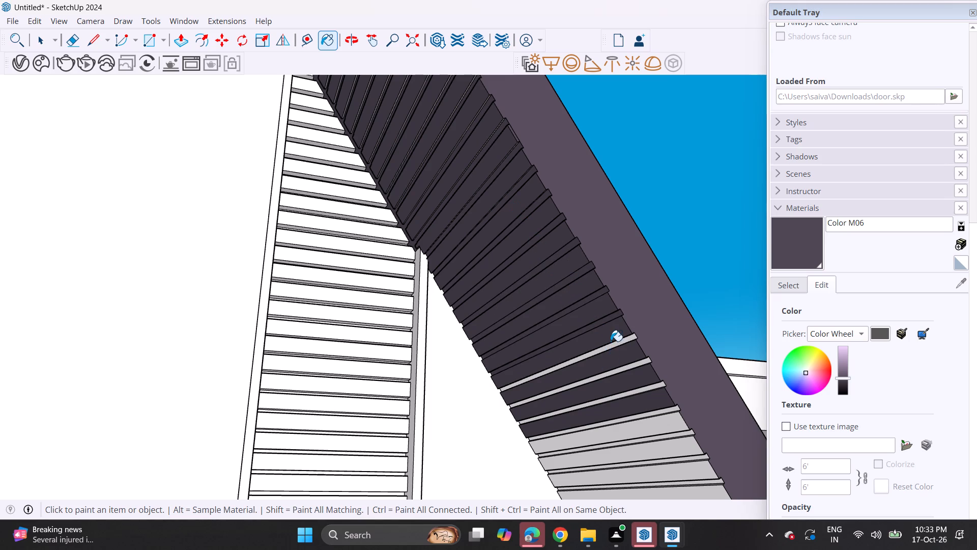
click(613, 346)
drag(620, 364, 621, 368)
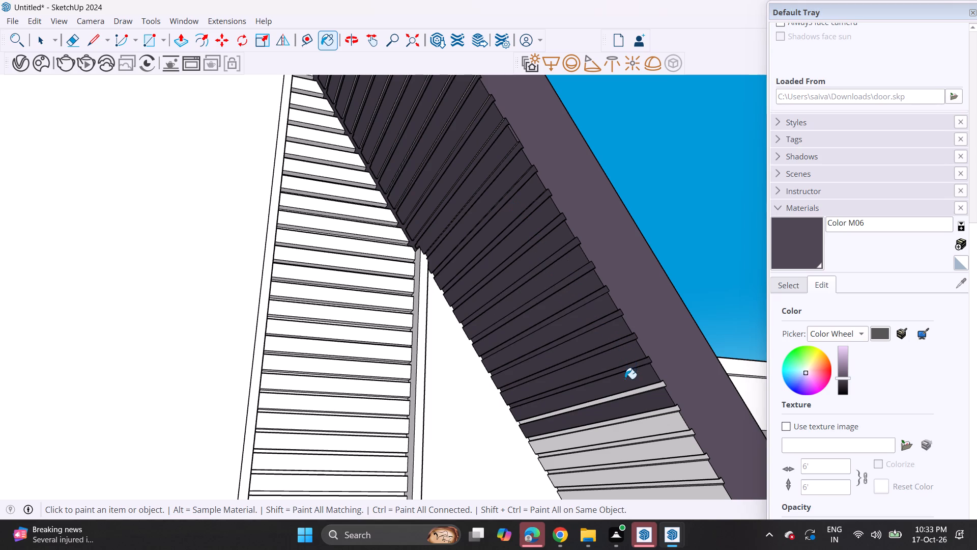
click(627, 396)
click(638, 393)
Paint the uppermost slats and gaps of the slope's unpainted lower stretch with Color M06.
scroll(605, 382, down, 3)
middle_drag(596, 387, 406, 122)
middle_drag(433, 150, 475, 210)
scroll(437, 172, up, 5)
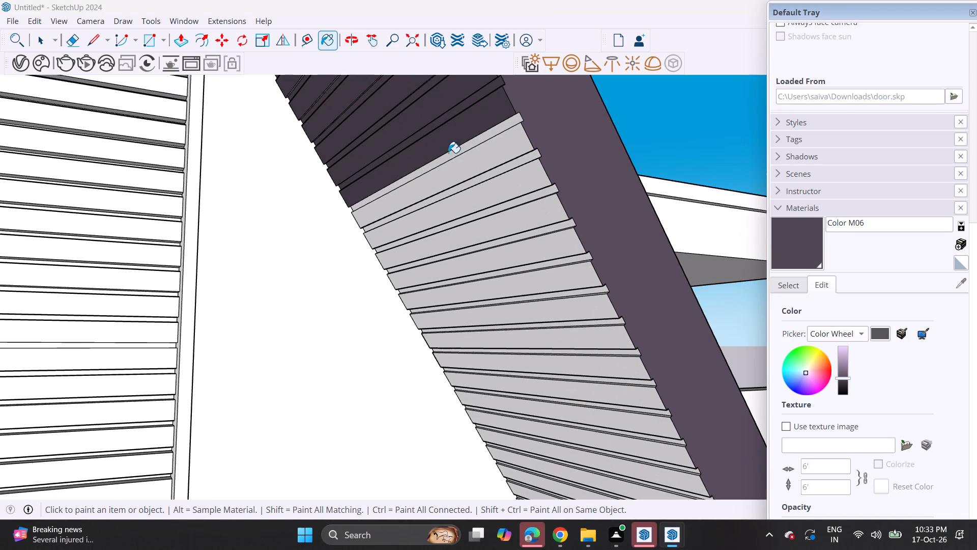
click(449, 151)
click(453, 158)
click(461, 172)
click(462, 150)
click(478, 189)
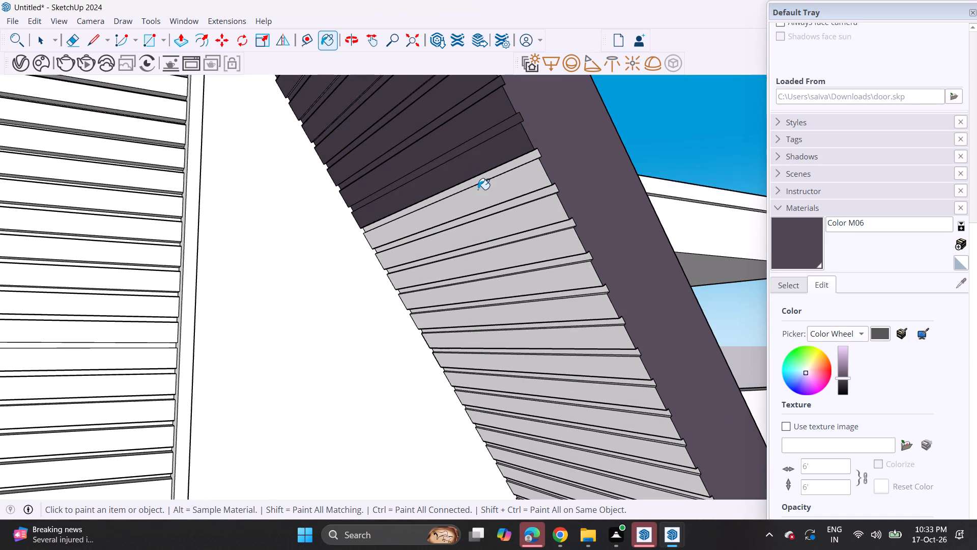
click(478, 181)
click(487, 221)
click(489, 216)
click(494, 210)
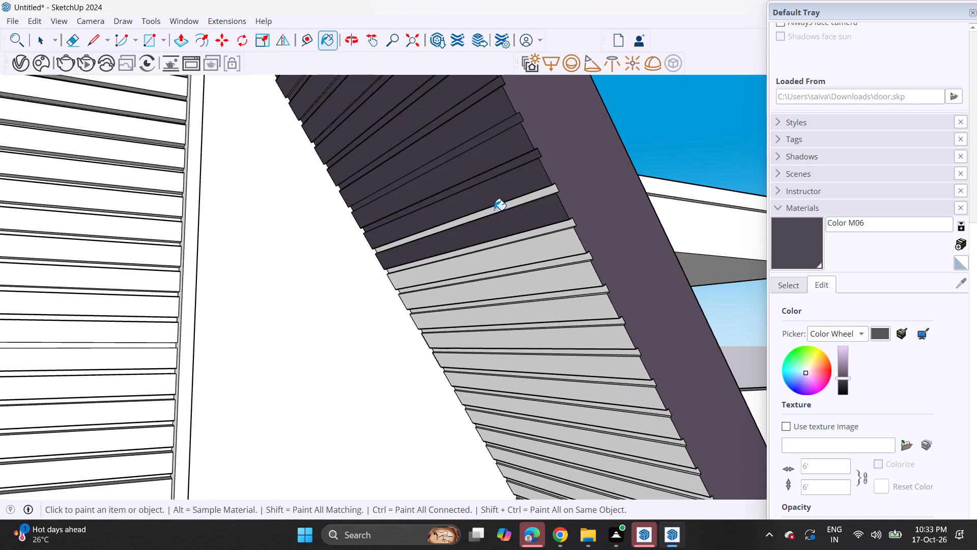
Continue Color M06 over the next slats and gap strips down the lower stretch of the slope.
click(507, 244)
click(542, 237)
click(553, 233)
drag(553, 237, 553, 244)
drag(557, 222, 557, 228)
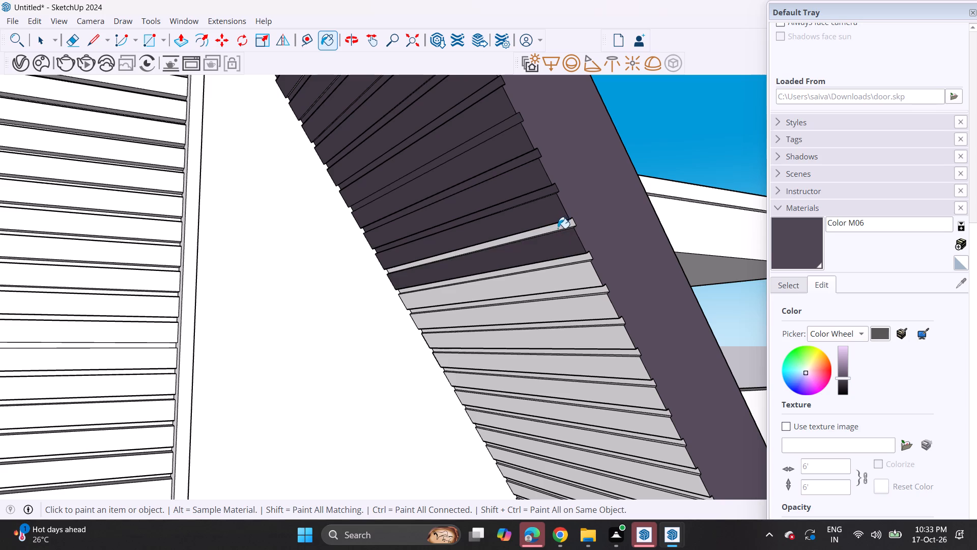
click(558, 228)
click(559, 259)
double_click(562, 271)
drag(564, 277, 570, 298)
click(570, 299)
Paint the following wide slat faces down the slope with Color M06.
drag(584, 311, 586, 320)
drag(587, 322, 593, 337)
click(597, 343)
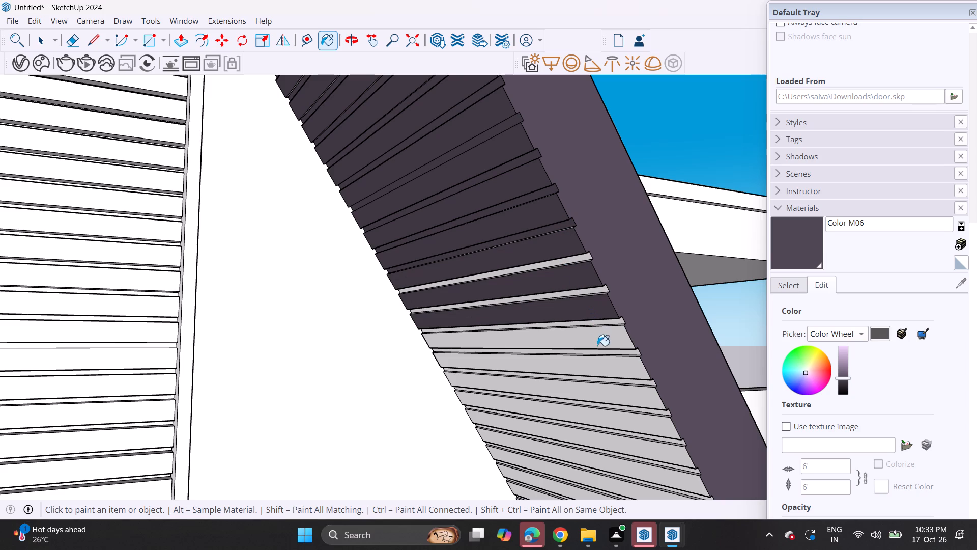
drag(597, 346, 599, 351)
click(605, 370)
drag(608, 381, 619, 407)
Fill the skipped thin light strips between the freshly painted slats with Color M06.
click(557, 256)
drag(558, 259, 561, 266)
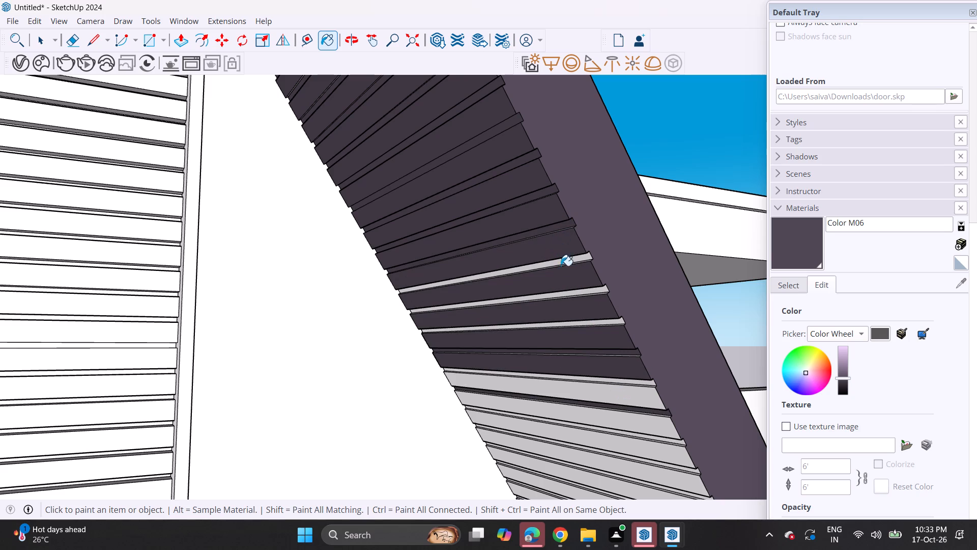
drag(561, 266, 563, 270)
scroll(564, 269, up, 4)
click(558, 249)
click(560, 259)
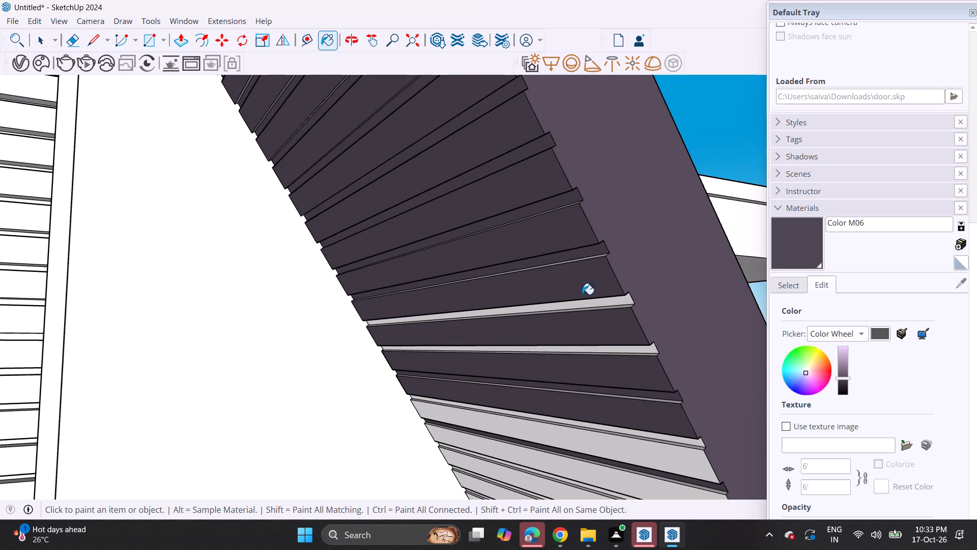
click(586, 302)
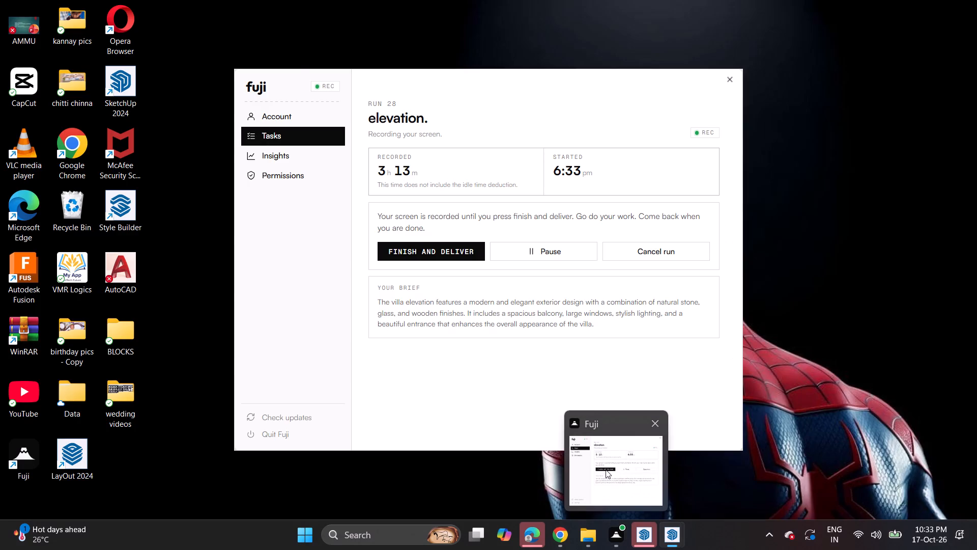
Paint the next light slats and strips along the lower slope with Color M06.
scroll(609, 356, up, 4)
middle_drag(613, 355, 576, 156)
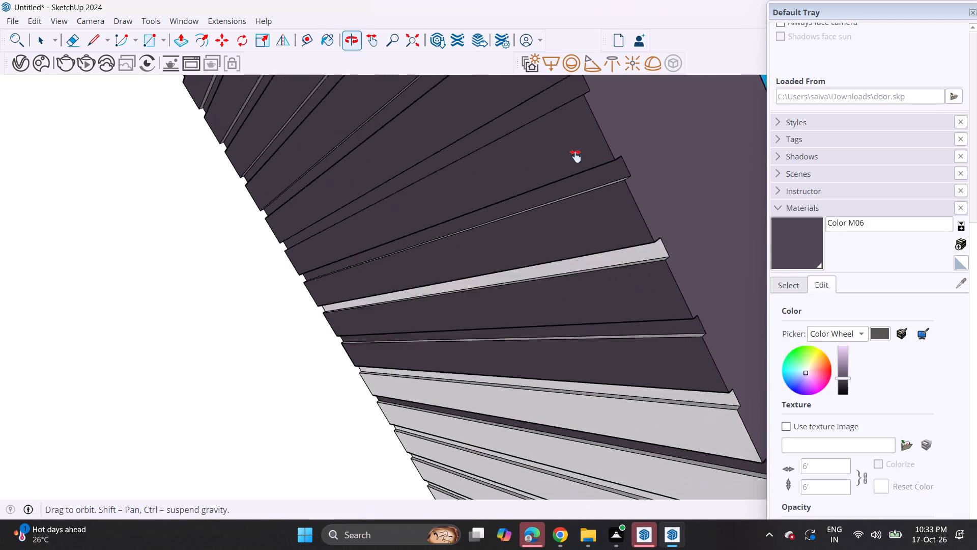
middle_drag(576, 156, 565, 124)
click(554, 125)
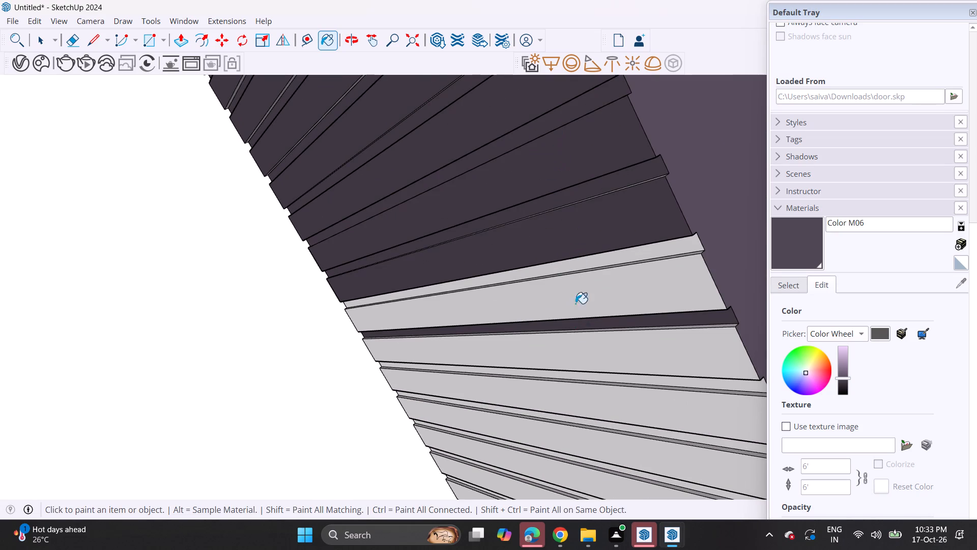
click(577, 268)
click(583, 283)
click(586, 297)
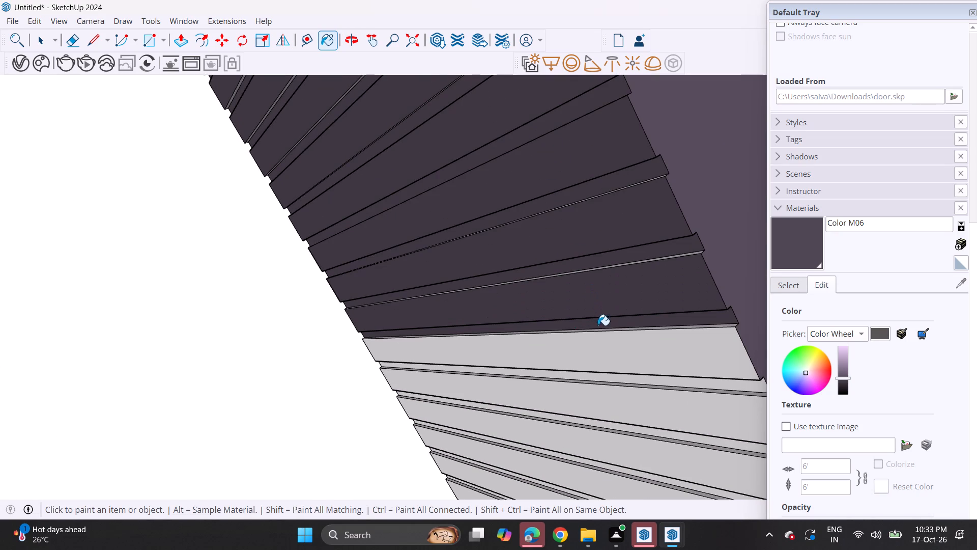
click(598, 326)
Continue Color M06 over the wide slats and gaps further down toward the slope's base.
click(597, 359)
click(601, 375)
click(605, 381)
click(618, 394)
click(626, 412)
drag(627, 418, 631, 425)
drag(634, 430, 643, 449)
Paint the slats and gap strips in the slope's last stretch above the flat slab with Color M06.
shift+middle_drag(614, 397, 592, 352)
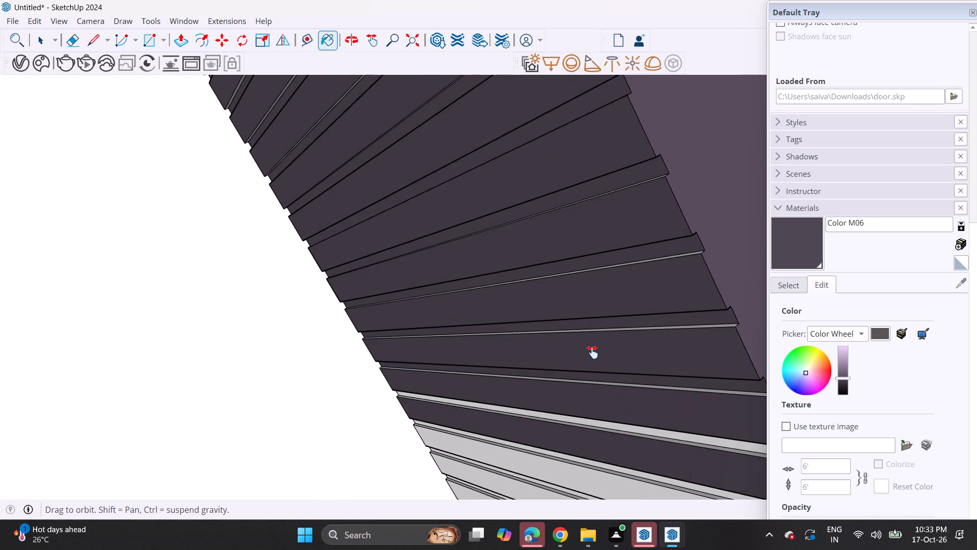
shift+middle_drag(592, 352, 482, 116)
click(511, 229)
click(513, 147)
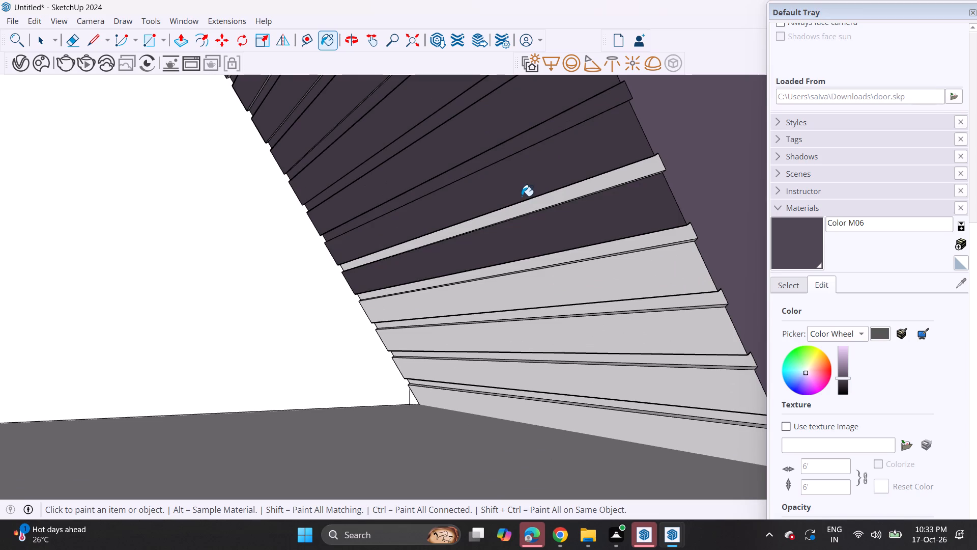
click(522, 196)
drag(526, 199, 529, 205)
click(531, 206)
drag(561, 246, 564, 260)
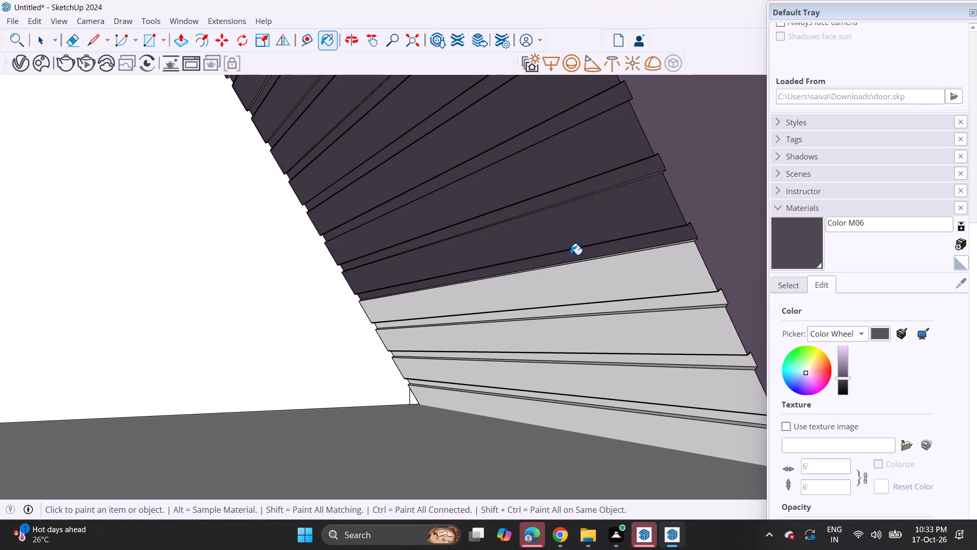
click(570, 255)
click(571, 286)
click(580, 268)
drag(588, 278, 589, 289)
Paint the bottom wide slats down to the flat slab at the slope's base with Color M06.
click(594, 315)
drag(597, 315, 610, 336)
drag(624, 309, 628, 315)
click(635, 321)
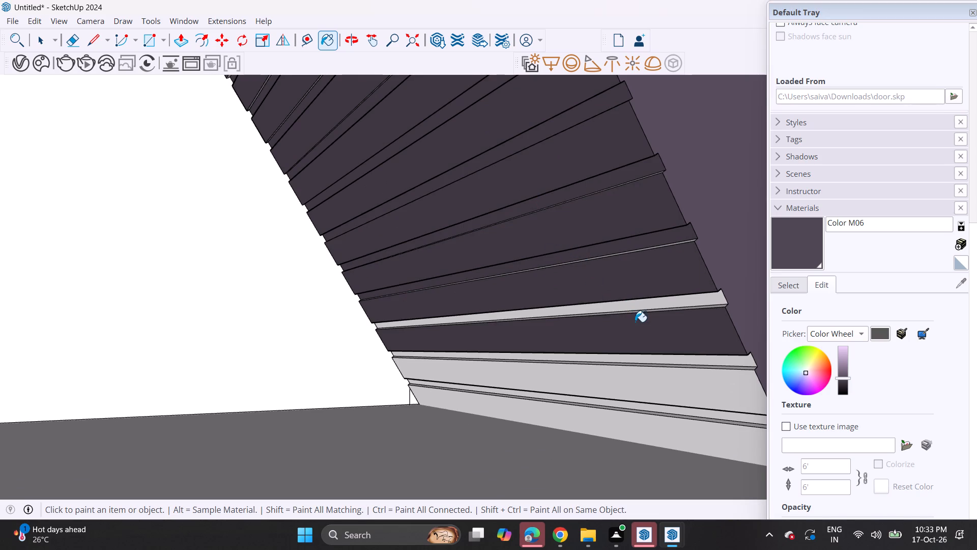
drag(640, 345, 642, 349)
drag(642, 352, 653, 383)
drag(654, 388, 659, 393)
drag(666, 396, 670, 412)
click(672, 429)
click(693, 387)
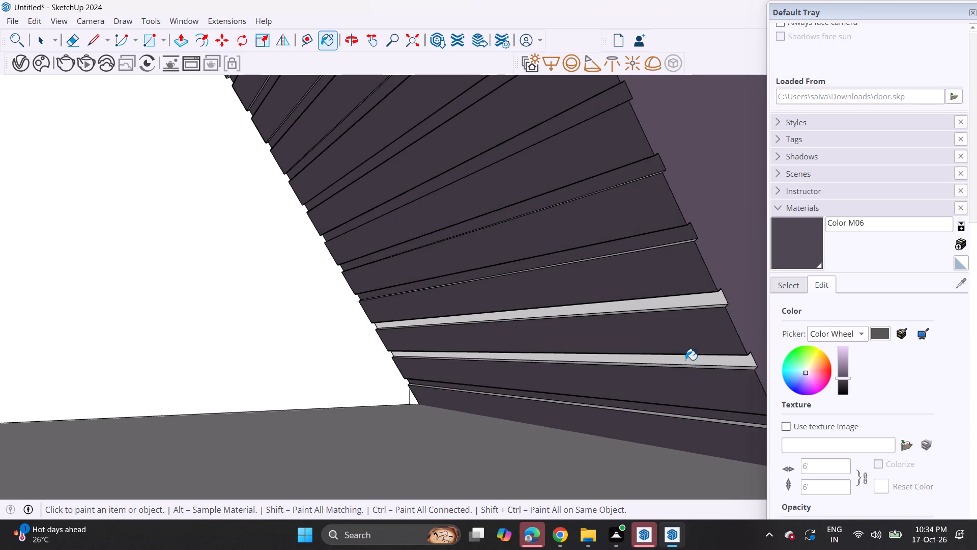
Fill the two skipped light strips near the slope's base with Color M06.
click(685, 352)
click(686, 359)
drag(682, 289, 688, 313)
click(688, 296)
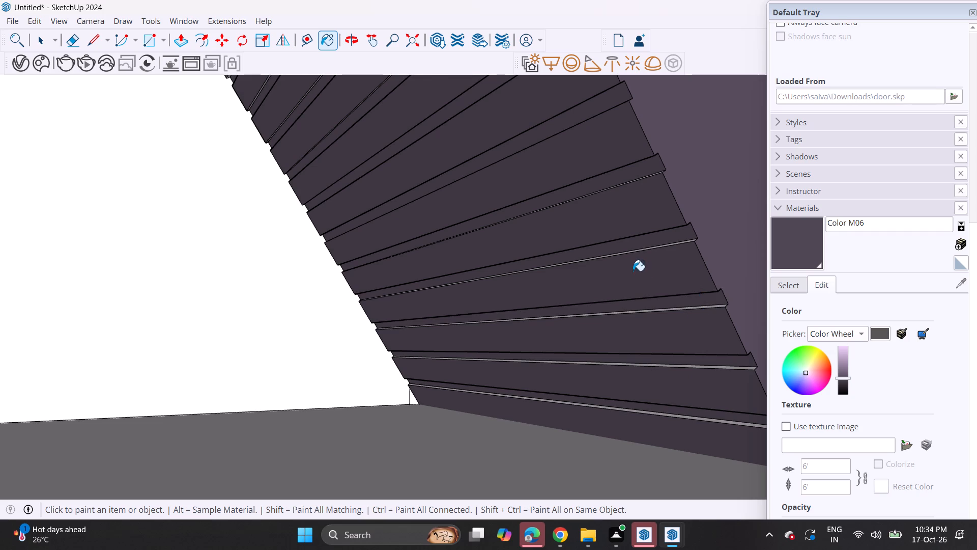
Paint the vertical posts framing both sides of the white horizontal-slat panel with Color M06.
scroll(633, 271, down, 20)
scroll(633, 271, down, 4)
middle_drag(310, 154, 317, 173)
shift+scroll(310, 154, up, 1)
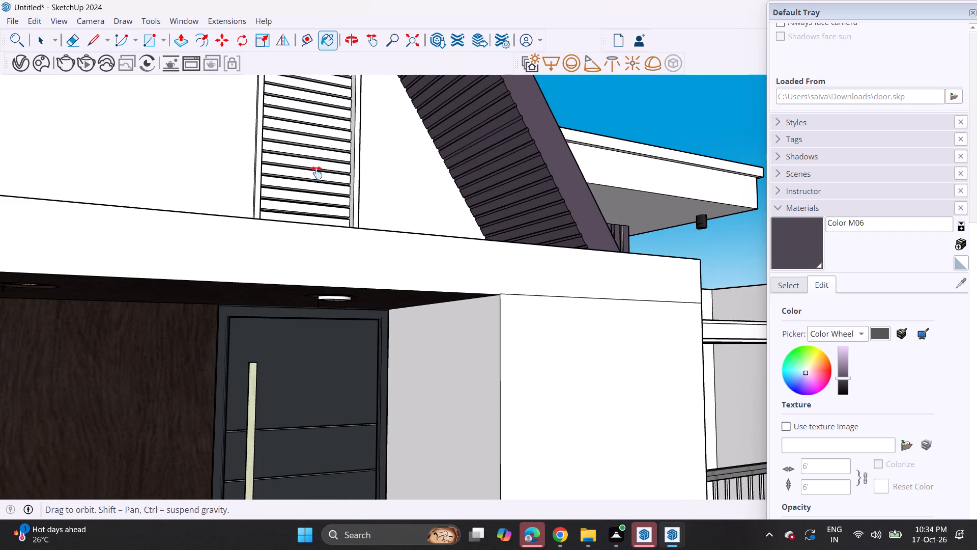
middle_drag(317, 173, 358, 322)
scroll(361, 426, up, 13)
click(236, 454)
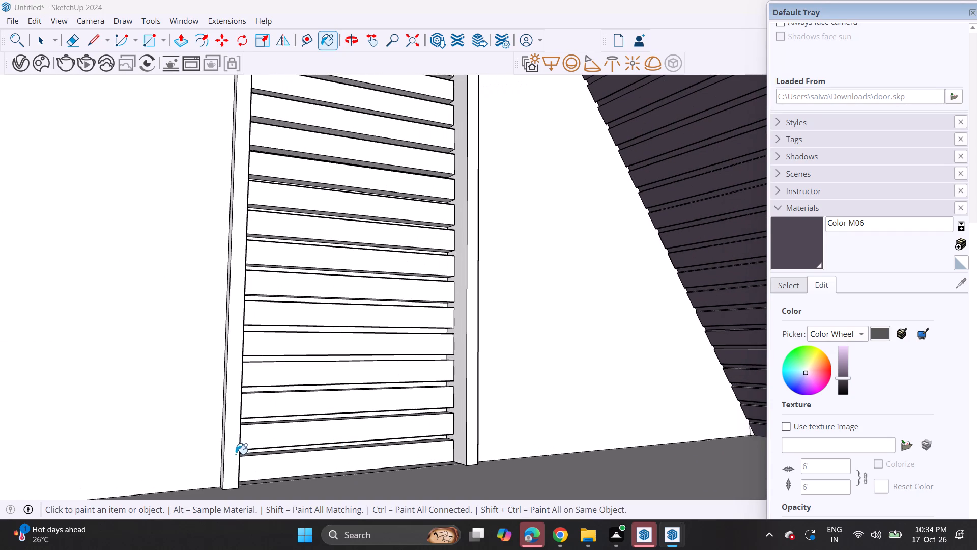
scroll(368, 430, up, 4)
click(500, 448)
click(488, 445)
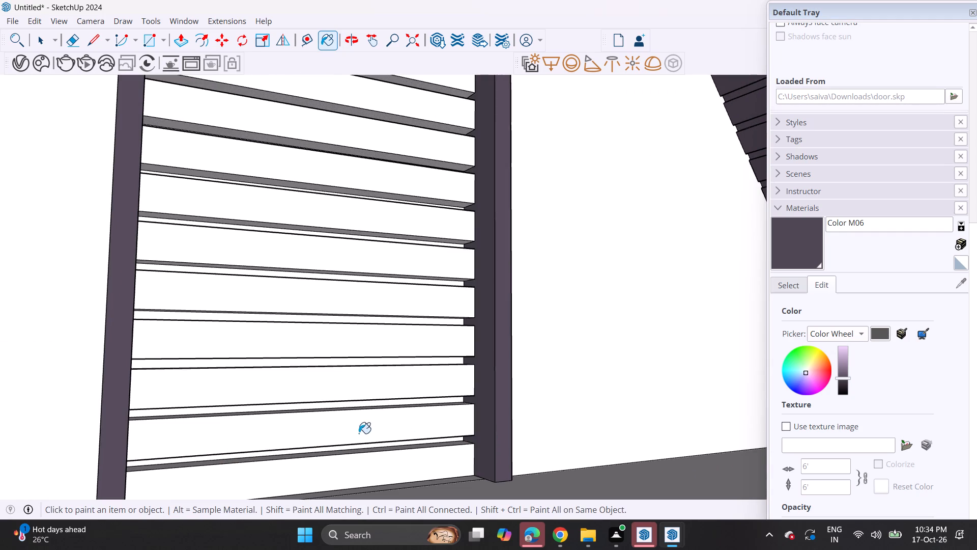
Paint the unpainted outer side of the slat panel's post farthest from the painted slope with Color M06.
middle_drag(358, 431, 263, 430)
click(115, 425)
middle_drag(70, 434, 197, 422)
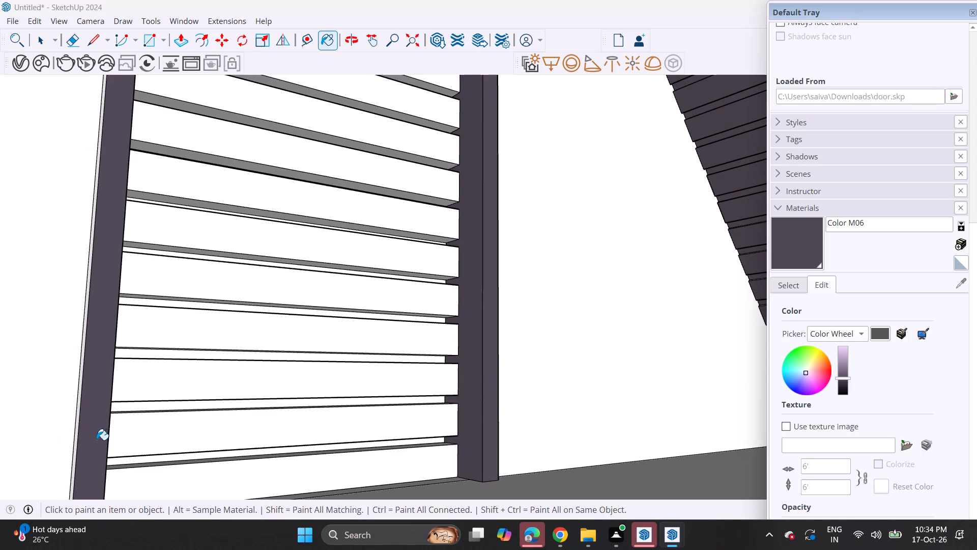
middle_drag(146, 449, 140, 449)
middle_drag(64, 458, 111, 469)
click(89, 443)
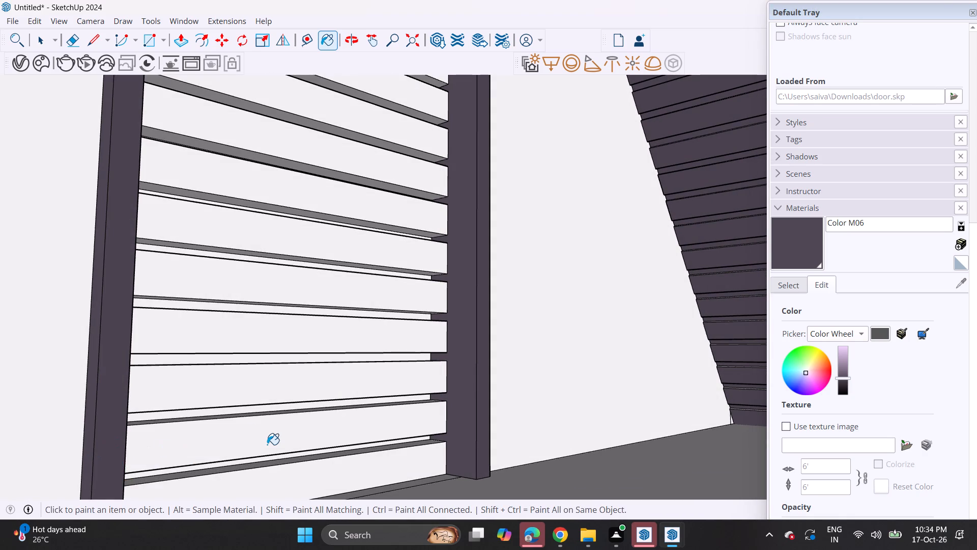
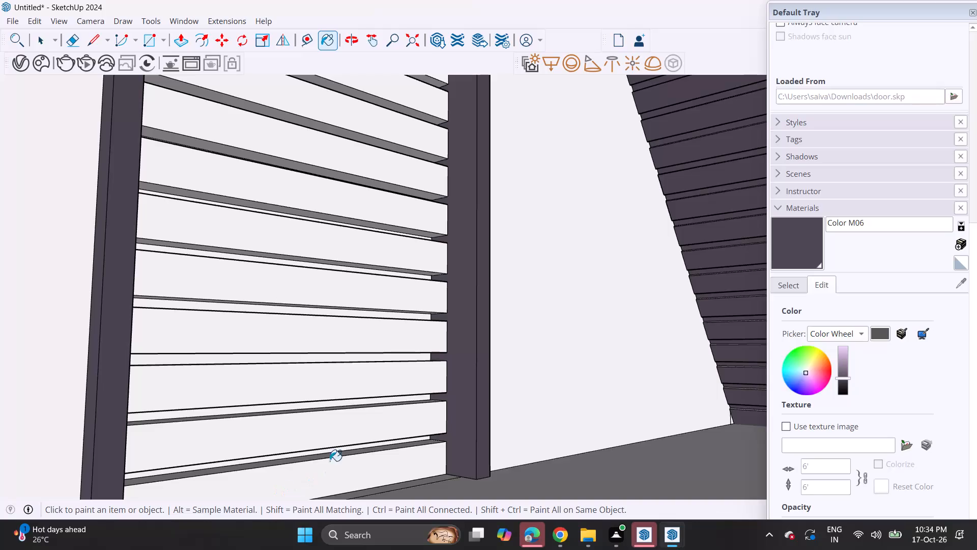
Paint the lowest three slats of the gable's narrow louvre panel with the dark material Color M06.
click(330, 458)
click(328, 453)
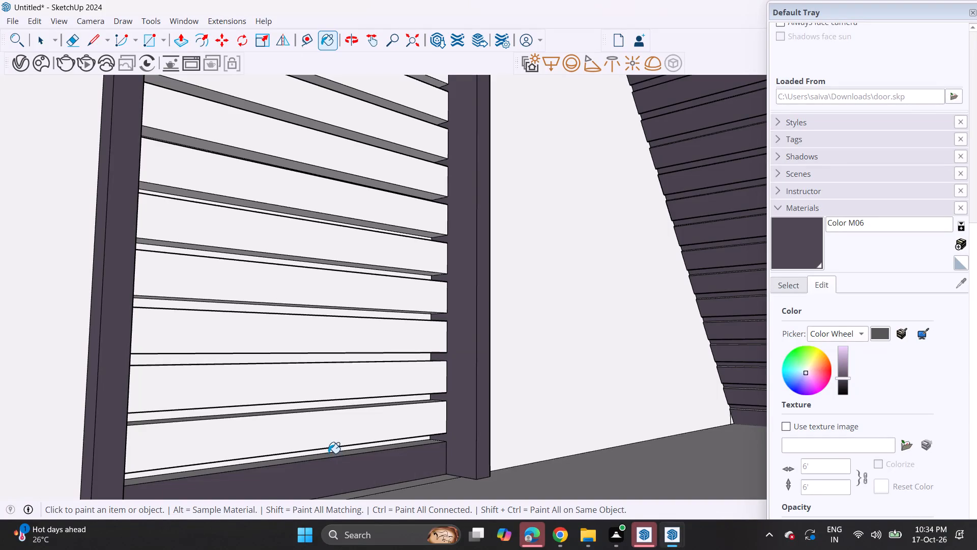
click(330, 451)
click(333, 443)
click(335, 430)
click(344, 404)
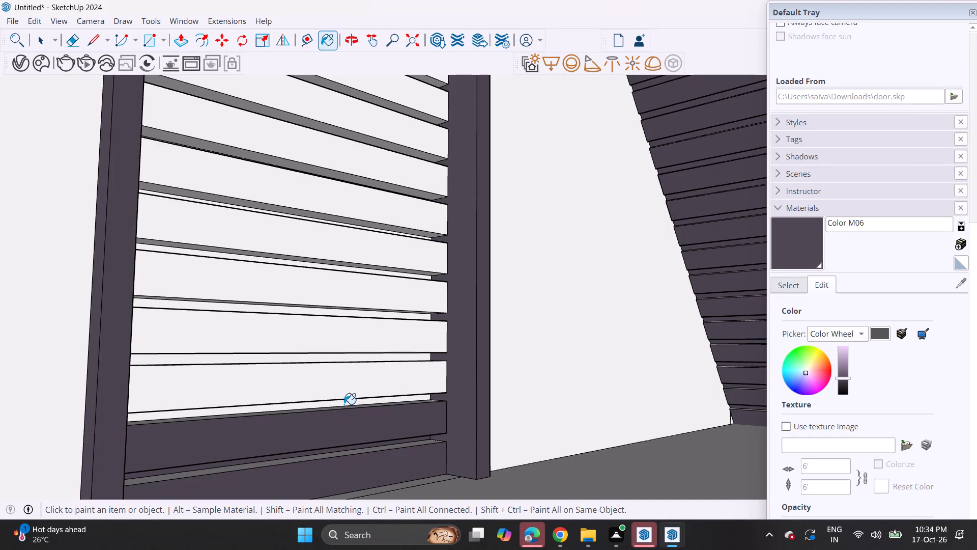
click(344, 400)
double_click(347, 387)
drag(347, 378, 349, 372)
click(355, 352)
click(355, 356)
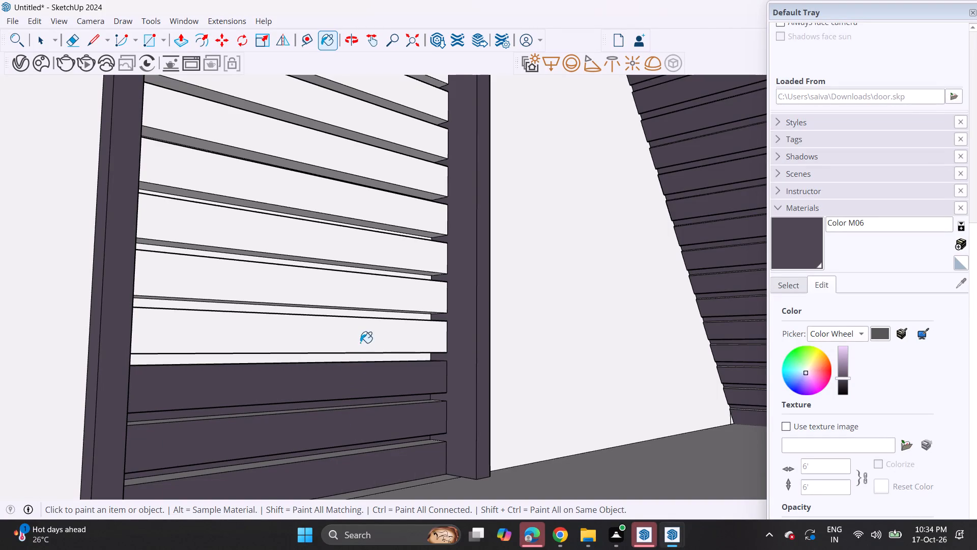
Paint the next four louvre slats upward with Color M06.
click(360, 343)
click(361, 332)
click(367, 314)
click(373, 306)
drag(371, 299, 377, 287)
drag(392, 250, 380, 271)
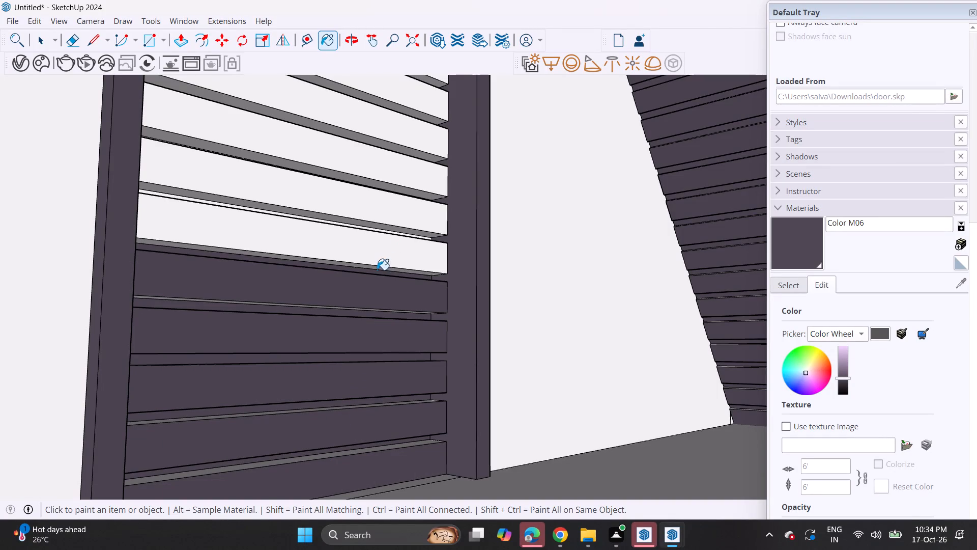
click(377, 269)
click(377, 258)
click(381, 235)
click(371, 212)
click(366, 224)
double_click(362, 226)
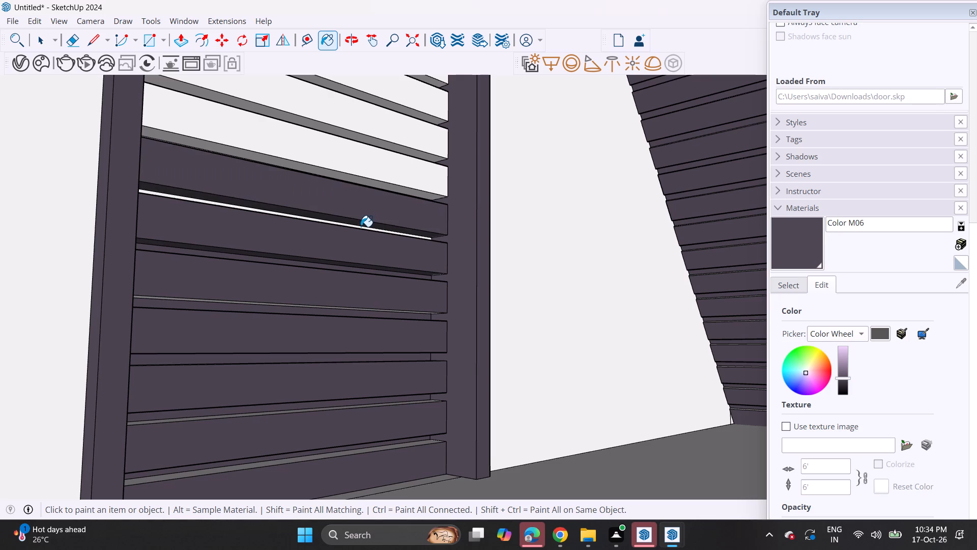
Continue painting Color M06 onto the unpainted louvre slats directly above the dark ones.
middle_drag(376, 227, 332, 258)
scroll(330, 258, up, 4)
click(329, 250)
click(336, 222)
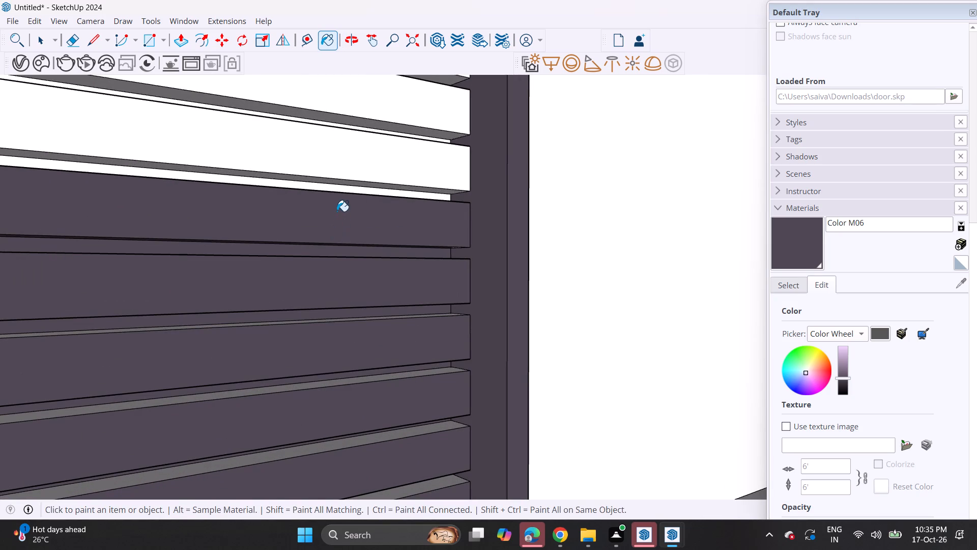
click(346, 186)
click(353, 167)
click(343, 181)
click(343, 187)
double_click(343, 183)
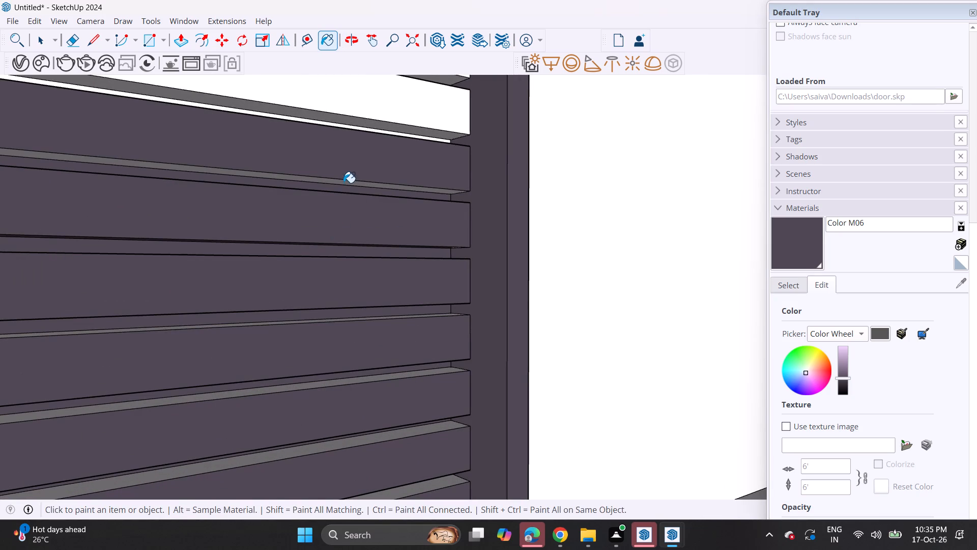
Paint the next few white slats in the lower half of the louvre panel with Color M06.
middle_drag(350, 166, 350, 200)
scroll(347, 176, down, 3)
click(358, 163)
click(357, 172)
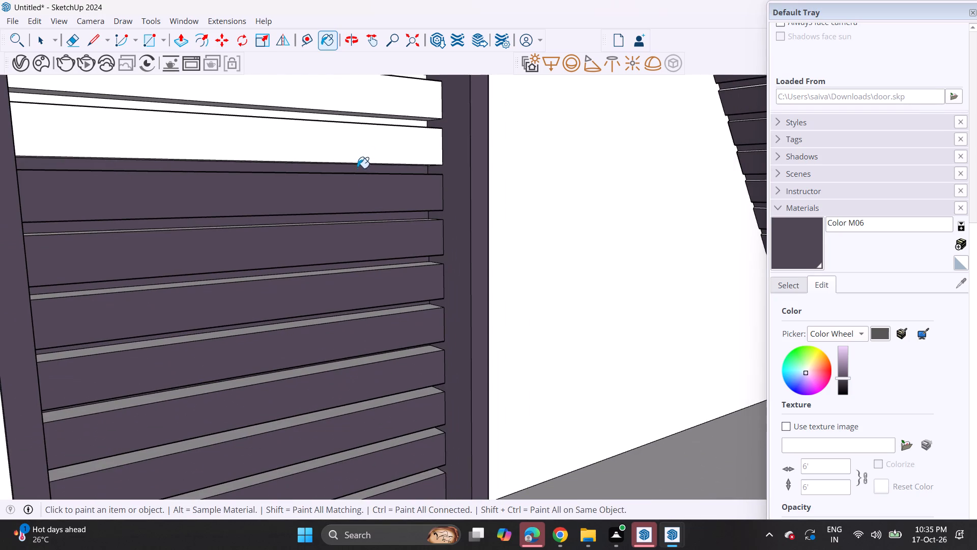
click(358, 154)
click(368, 124)
click(369, 118)
click(375, 97)
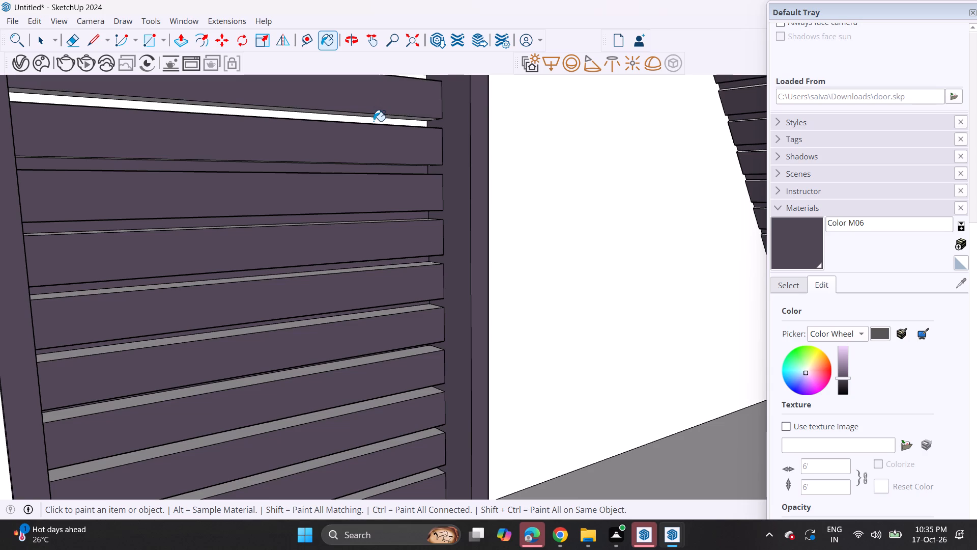
click(373, 121)
Paint the slats across the middle of the louvre panel with Color M06.
middle_drag(379, 122, 319, 142)
scroll(250, 163, down, 10)
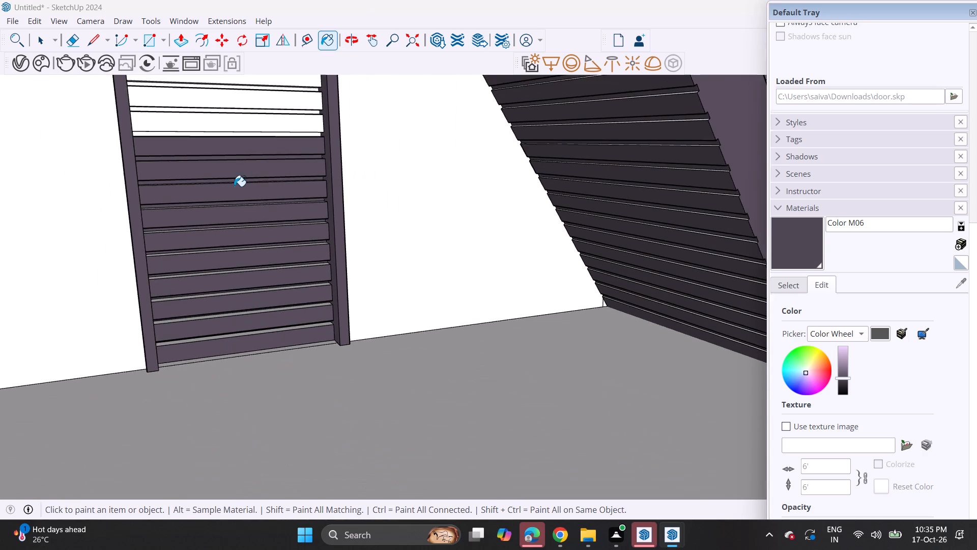
scroll(227, 164, down, 10)
shift+middle_drag(237, 177, 296, 257)
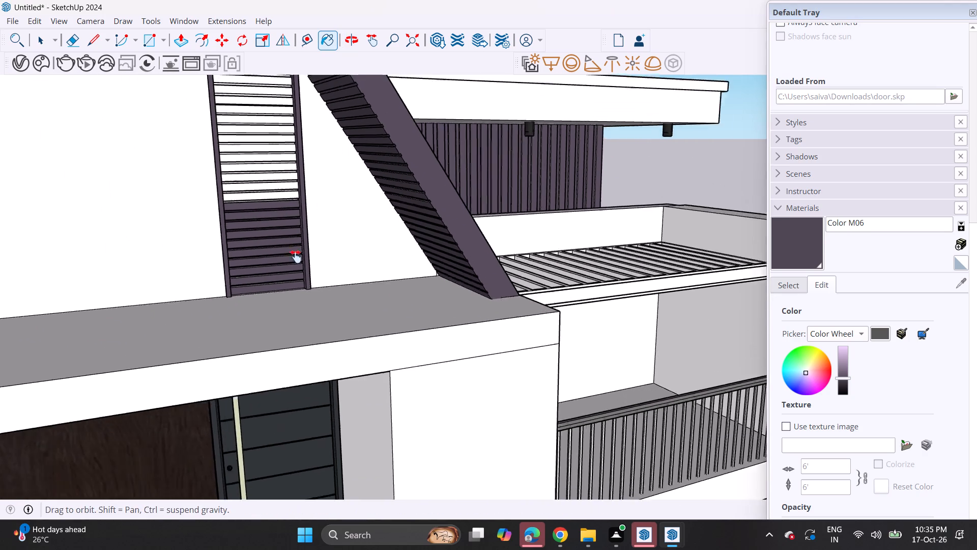
shift+middle_drag(296, 257, 327, 314)
scroll(326, 290, up, 12)
click(325, 297)
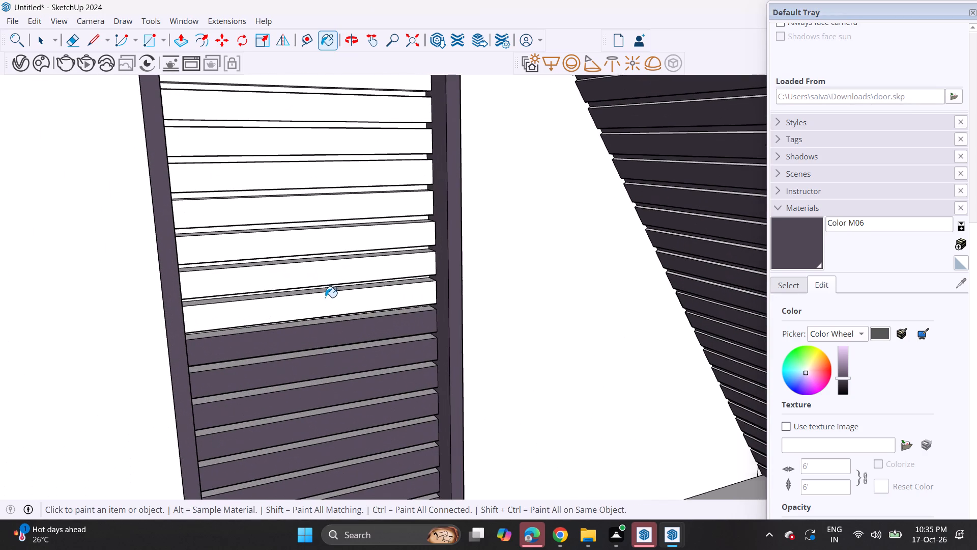
click(324, 260)
click(323, 272)
click(323, 245)
click(322, 211)
click(321, 185)
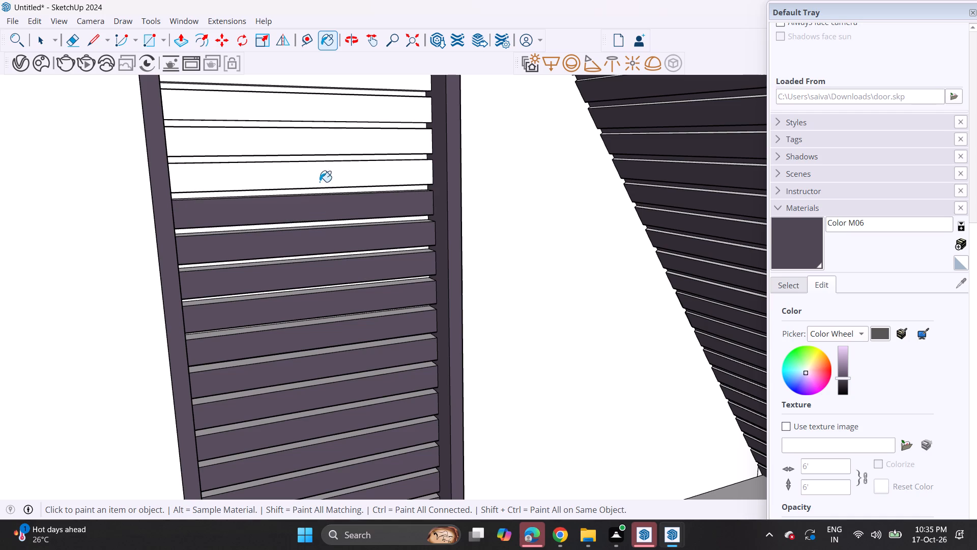
click(318, 145)
click(319, 110)
click(325, 81)
Paint the full-width slats just below where the sloping roof begins to cut the louvre panel with Color M06.
scroll(332, 127, down, 4)
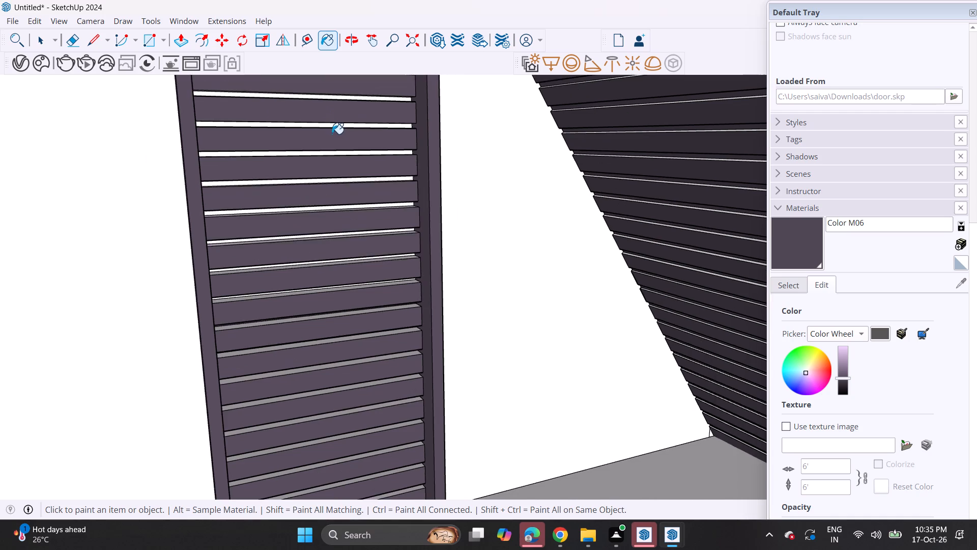
scroll(332, 134, down, 10)
shift+middle_drag(319, 150, 371, 313)
middle_drag(362, 284, 359, 276)
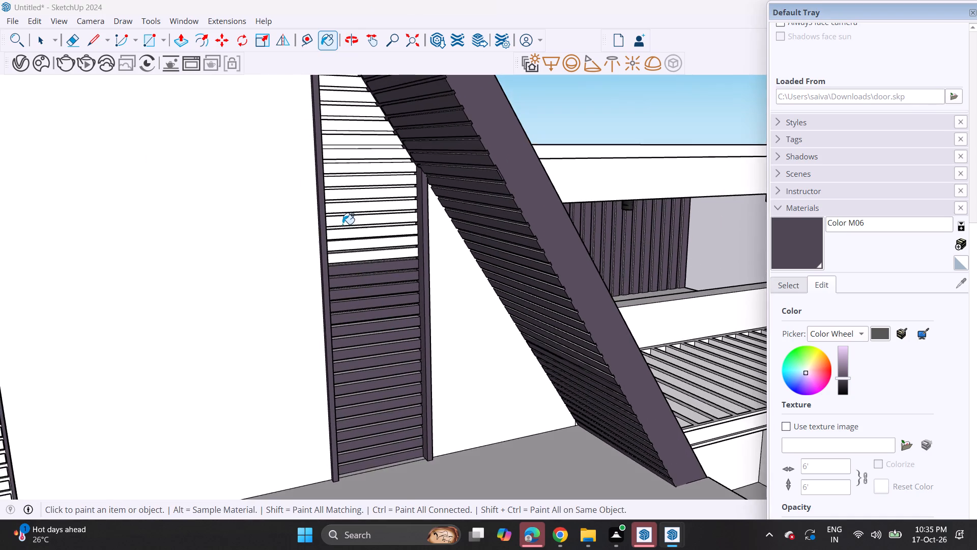
scroll(342, 223, up, 8)
click(355, 288)
click(357, 261)
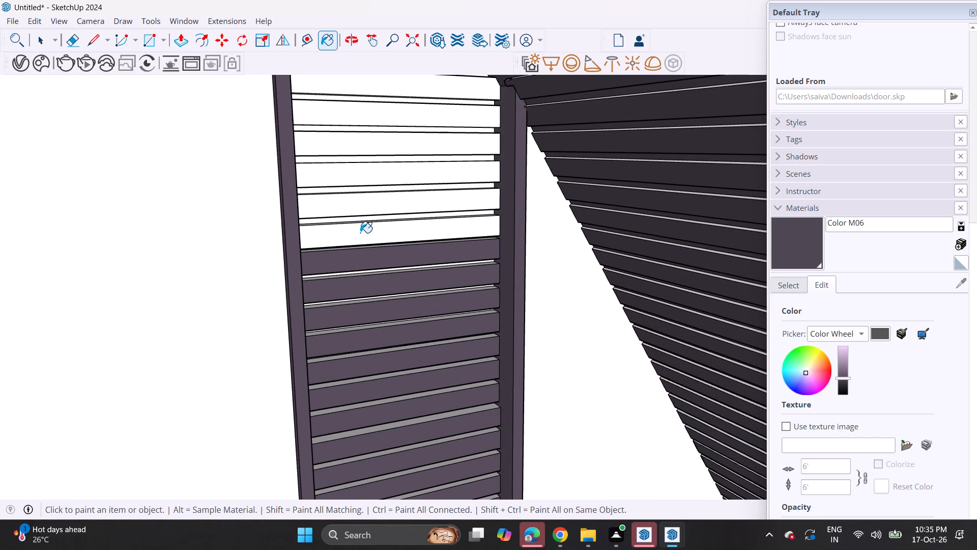
click(360, 232)
click(359, 217)
click(359, 208)
click(359, 178)
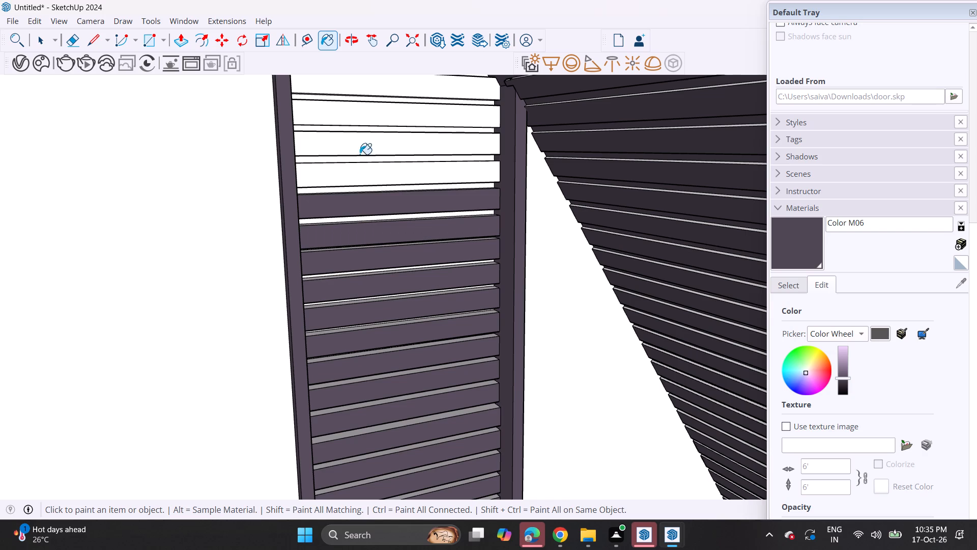
click(362, 138)
click(362, 124)
Paint the first slats cut off by the sloping roof with Color M06.
middle_drag(384, 123, 334, 135)
scroll(384, 123, up, 2)
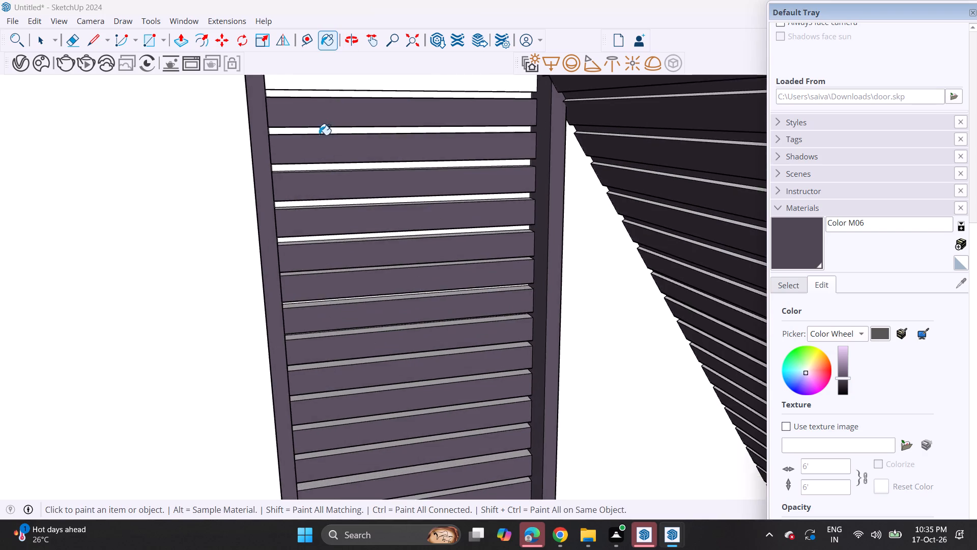
scroll(322, 141, down, 18)
middle_drag(376, 299, 351, 260)
scroll(351, 260, down, 5)
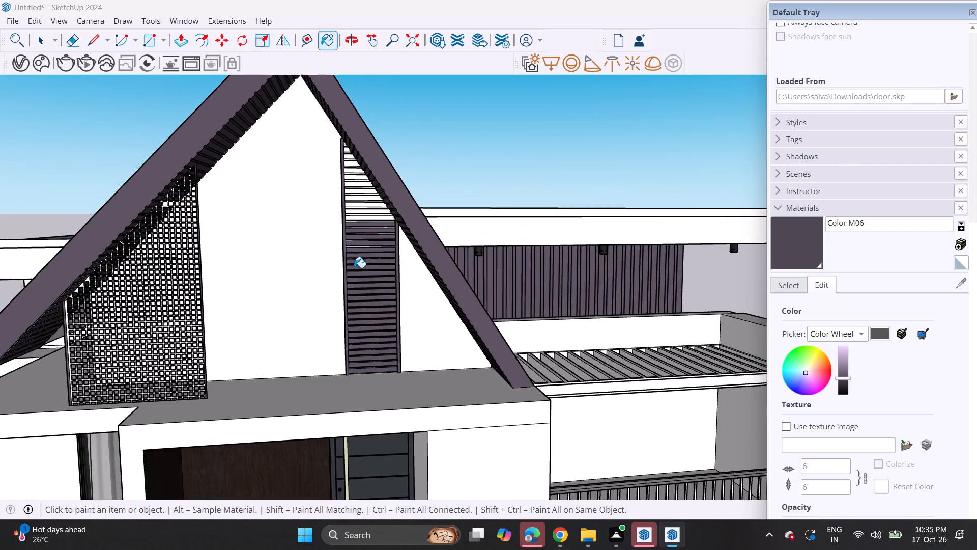
scroll(354, 268, down, 6)
scroll(370, 234, up, 18)
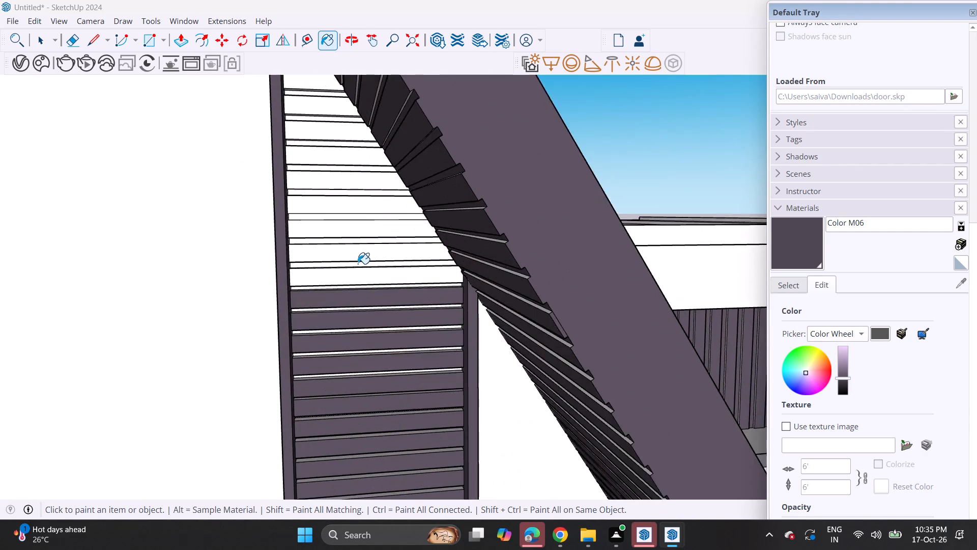
scroll(358, 264, up, 5)
click(358, 269)
click(363, 240)
click(362, 213)
click(354, 159)
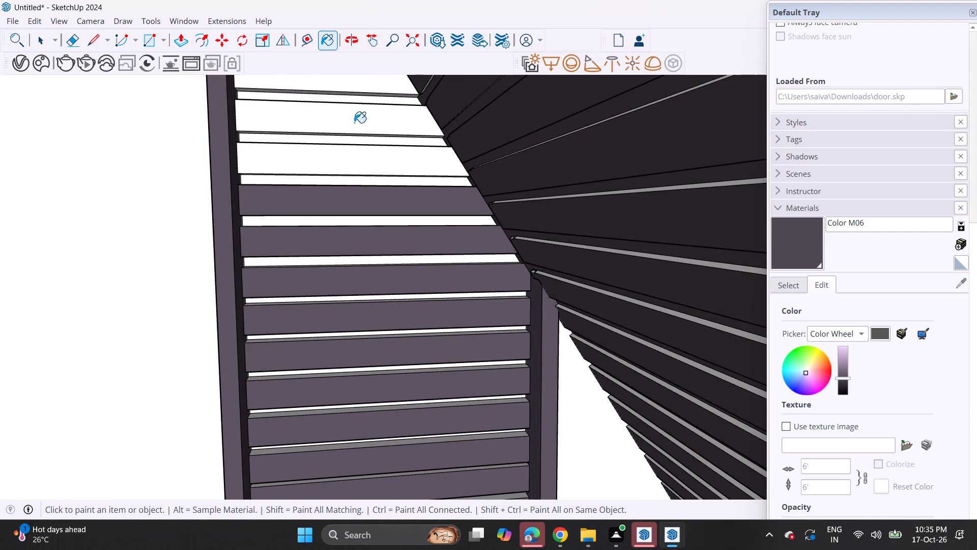
click(354, 121)
Paint the remaining shortened slats up to the louvre panel's peak with Color M06.
scroll(348, 122, down, 5)
middle_drag(314, 171, 502, 424)
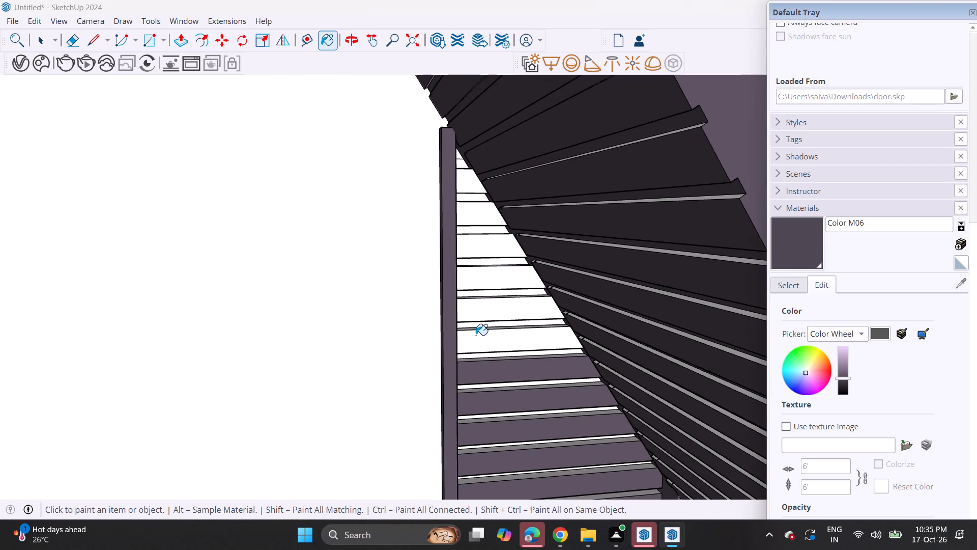
click(477, 335)
click(483, 317)
click(482, 287)
click(490, 237)
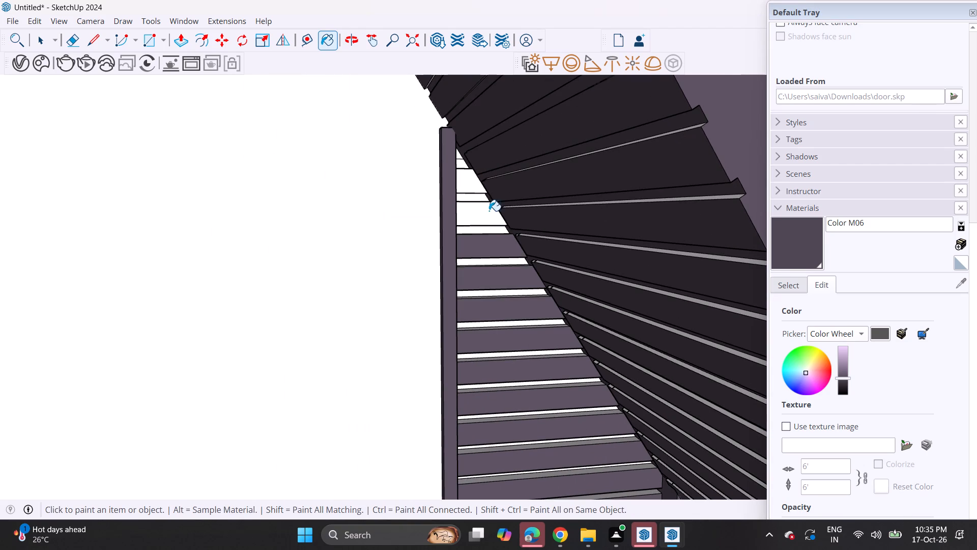
click(489, 210)
click(465, 176)
scroll(457, 159, up, 5)
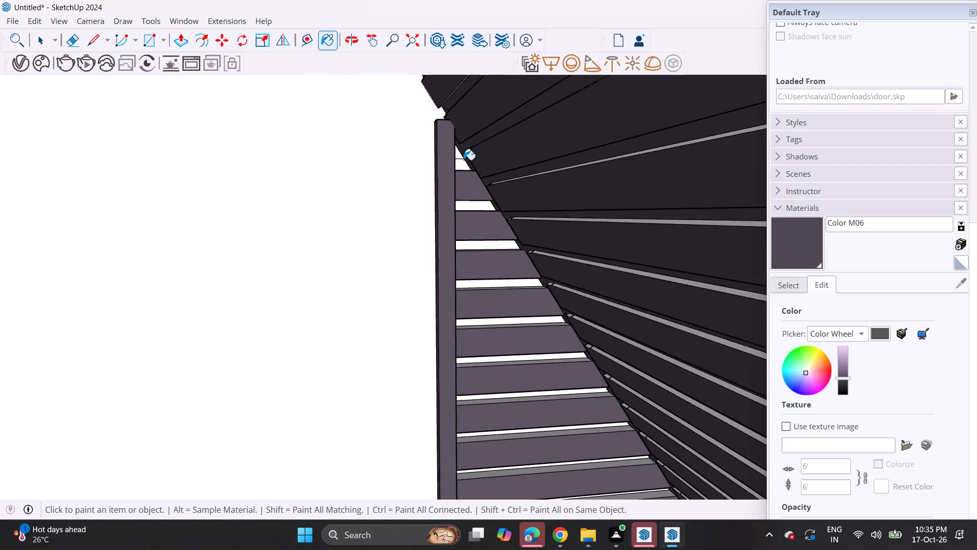
scroll(464, 160, up, 4)
click(461, 154)
scroll(430, 212, down, 16)
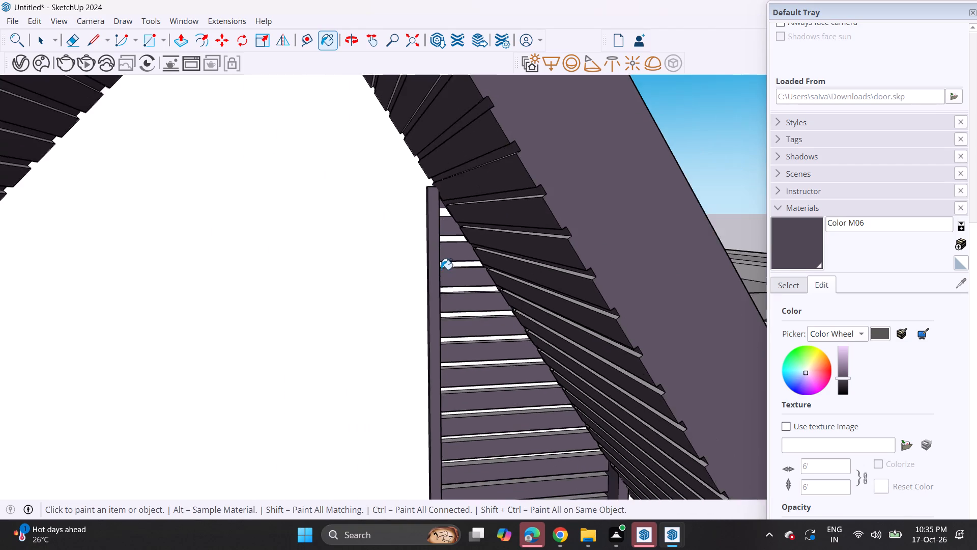
Apply Color M06 at the perforated screen area beneath the gable roof's left slope.
scroll(441, 269, down, 20)
scroll(441, 269, down, 14)
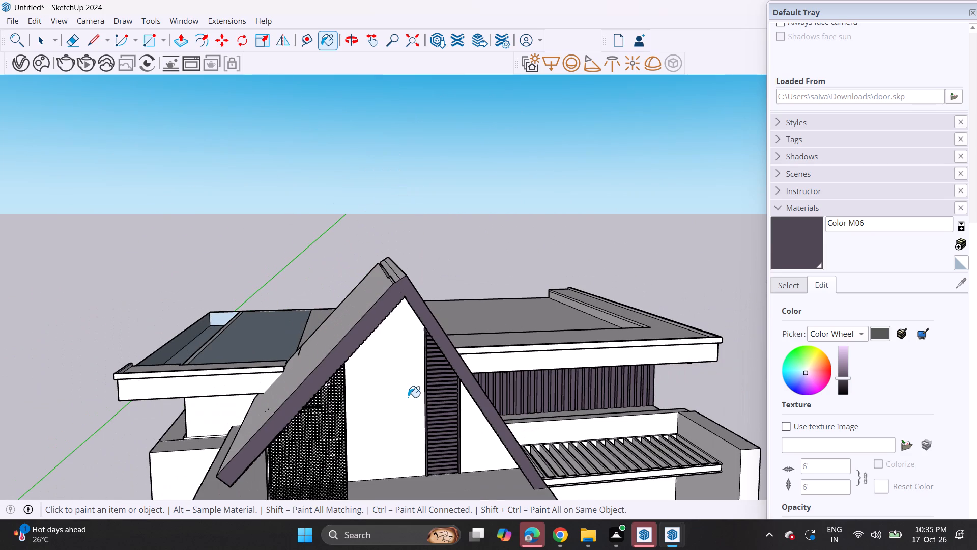
scroll(408, 399, down, 4)
middle_drag(424, 423, 369, 323)
scroll(381, 376, down, 2)
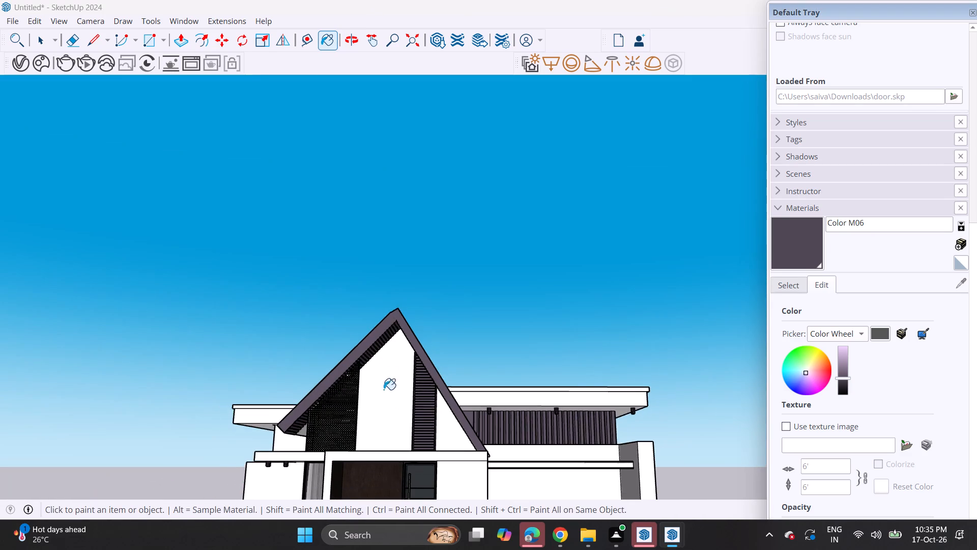
scroll(392, 432, down, 3)
middle_drag(389, 435, 399, 336)
scroll(347, 325, up, 7)
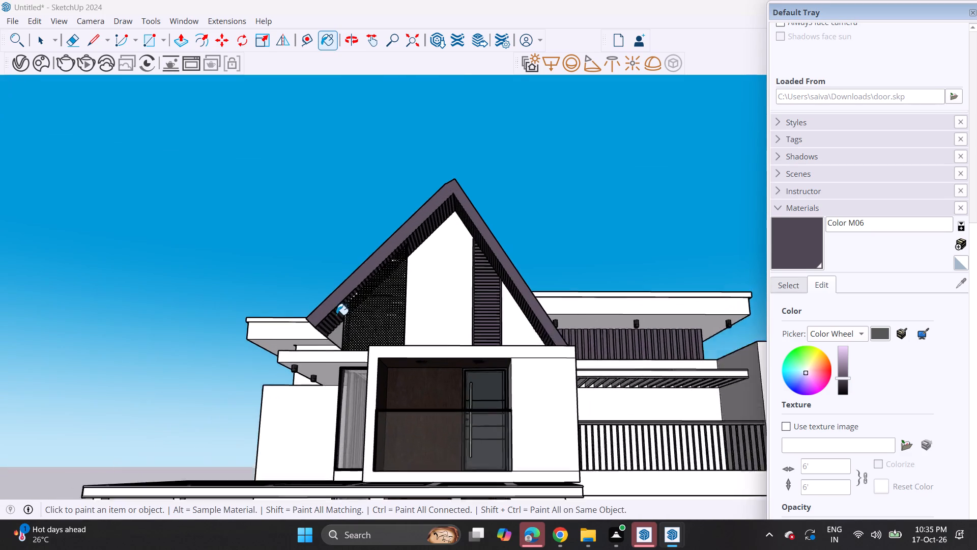
scroll(336, 315, up, 1)
click(339, 343)
scroll(339, 344, down, 9)
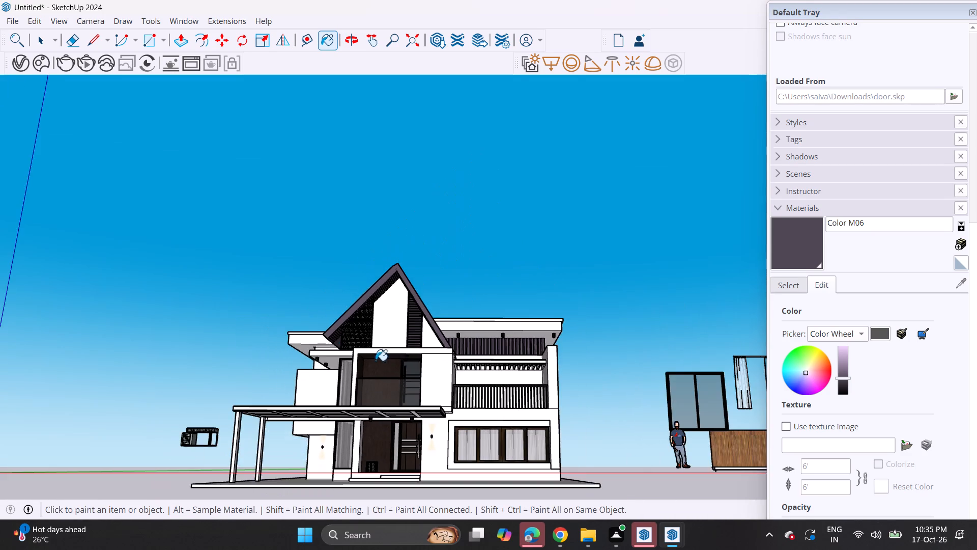
Paint the outer faces of both gable roof slopes with Color M06.
middle_drag(401, 361, 602, 463)
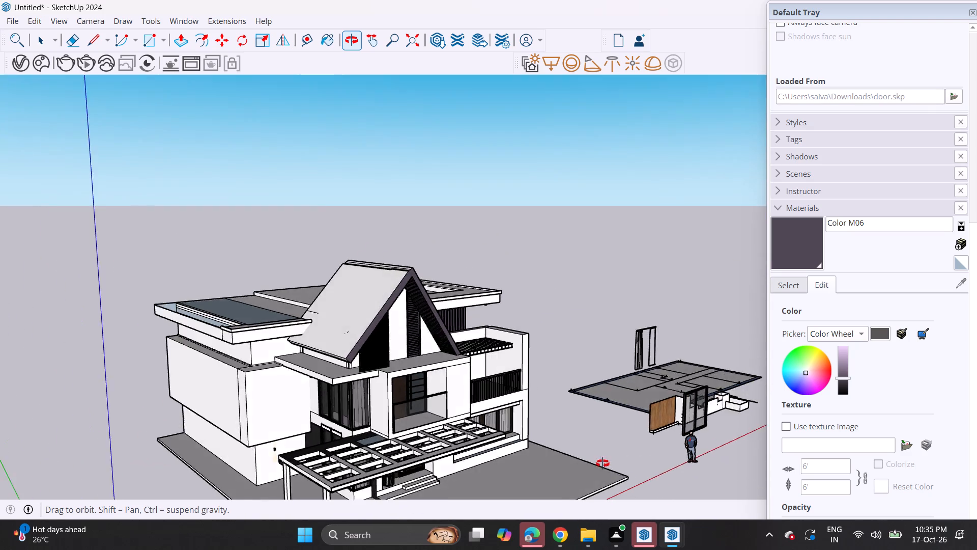
middle_drag(602, 463, 676, 478)
click(388, 329)
middle_drag(426, 343, 235, 347)
scroll(452, 285, up, 5)
middle_drag(429, 300, 344, 341)
click(397, 279)
scroll(386, 269, up, 4)
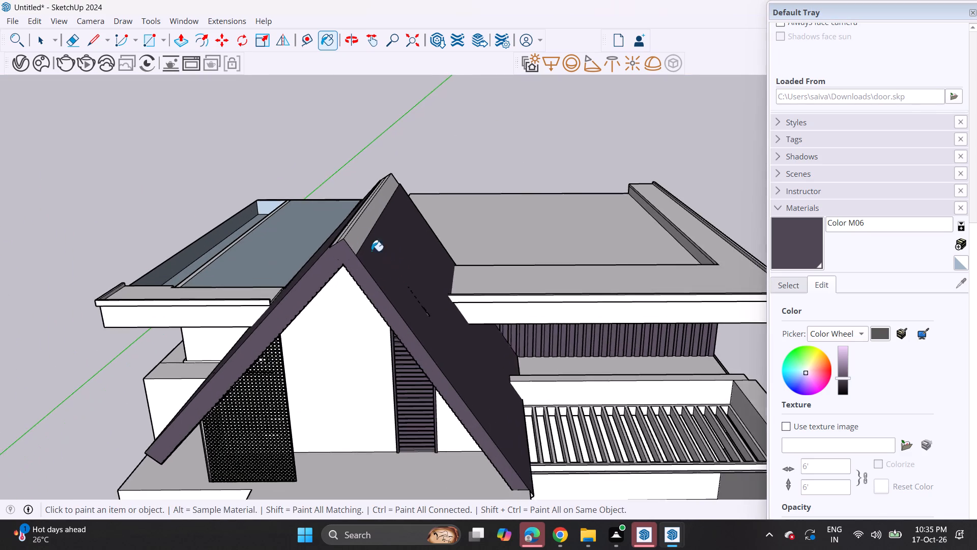
Paint the remaining grey faces along the gable roof's ridge with Color M06.
middle_drag(358, 238, 368, 255)
scroll(358, 238, up, 1)
click(362, 228)
scroll(340, 223, up, 6)
middle_click(340, 223)
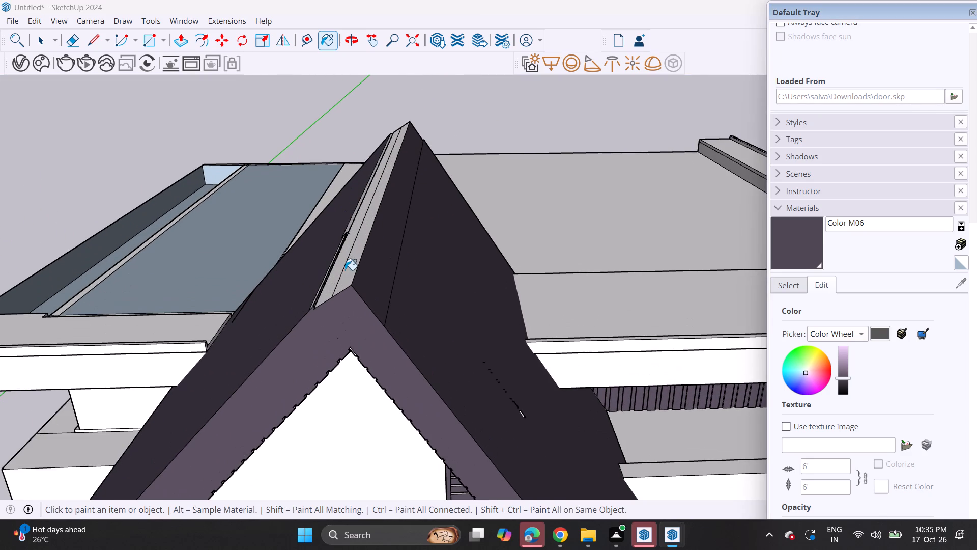
click(345, 270)
click(341, 265)
Examine the painted gable roof and the front facade of the whole house.
scroll(341, 265, down, 11)
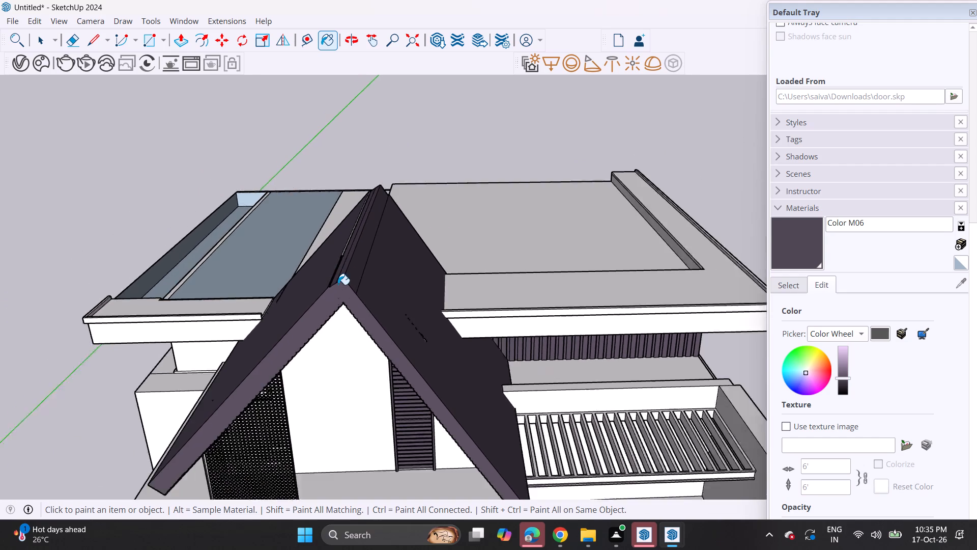
scroll(338, 285, down, 20)
scroll(338, 285, down, 5)
middle_drag(371, 403, 374, 319)
scroll(374, 398, up, 1)
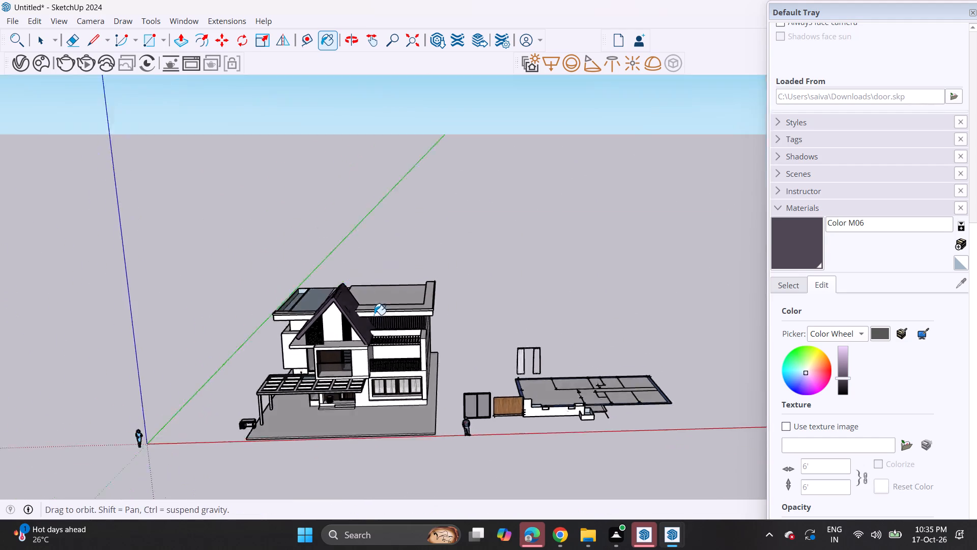
scroll(384, 354, up, 4)
middle_drag(359, 379, 379, 314)
scroll(363, 371, up, 1)
shift+middle_drag(347, 362, 407, 306)
scroll(410, 313, up, 2)
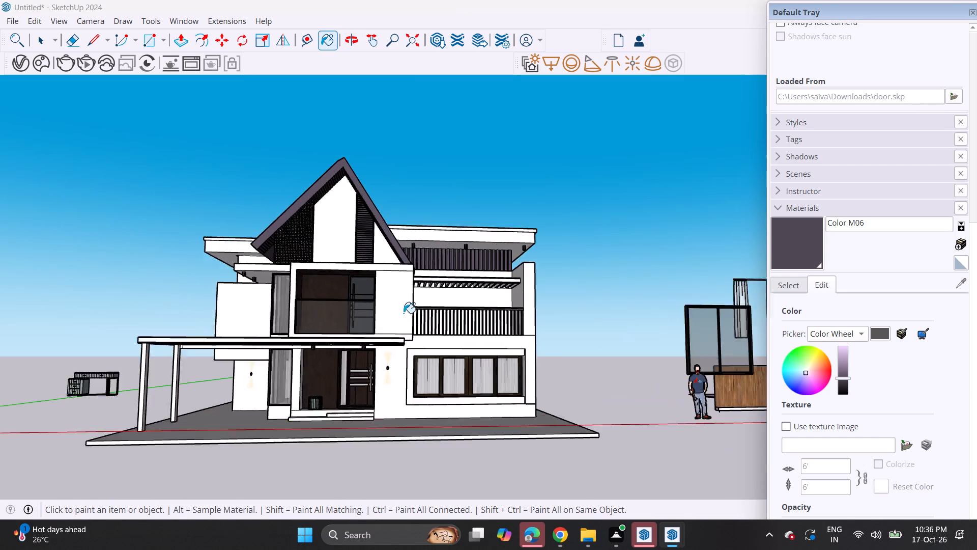
Paint the projecting frame around the upper-floor balcony beneath the gable roof with Color M06.
scroll(404, 313, up, 5)
shift+middle_drag(365, 333, 450, 317)
scroll(447, 343, up, 3)
middle_drag(447, 324, 447, 344)
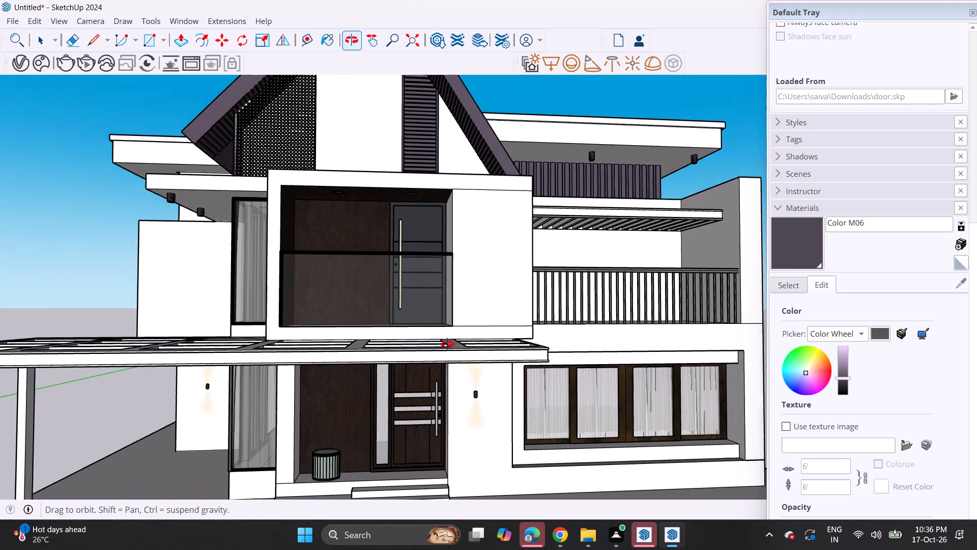
middle_drag(447, 344, 447, 346)
click(447, 334)
scroll(447, 334, down, 8)
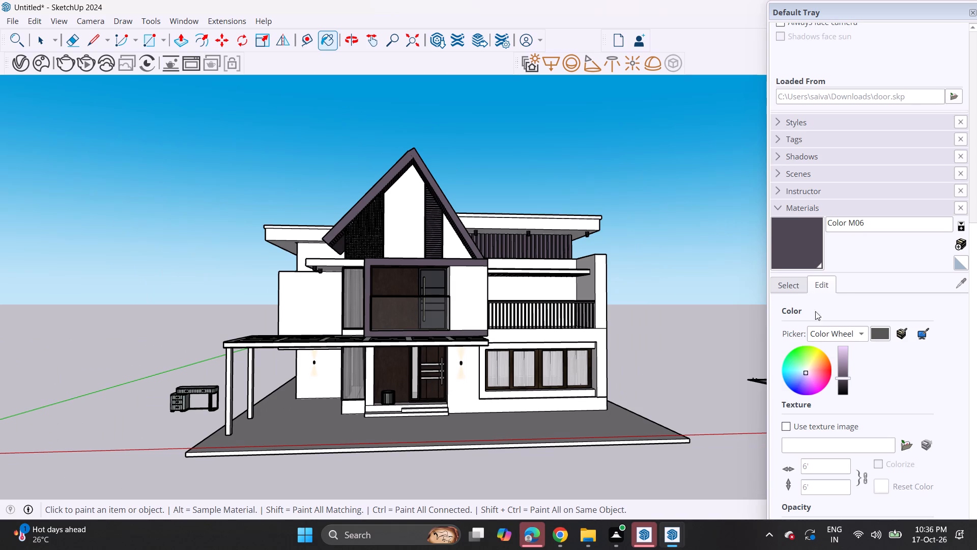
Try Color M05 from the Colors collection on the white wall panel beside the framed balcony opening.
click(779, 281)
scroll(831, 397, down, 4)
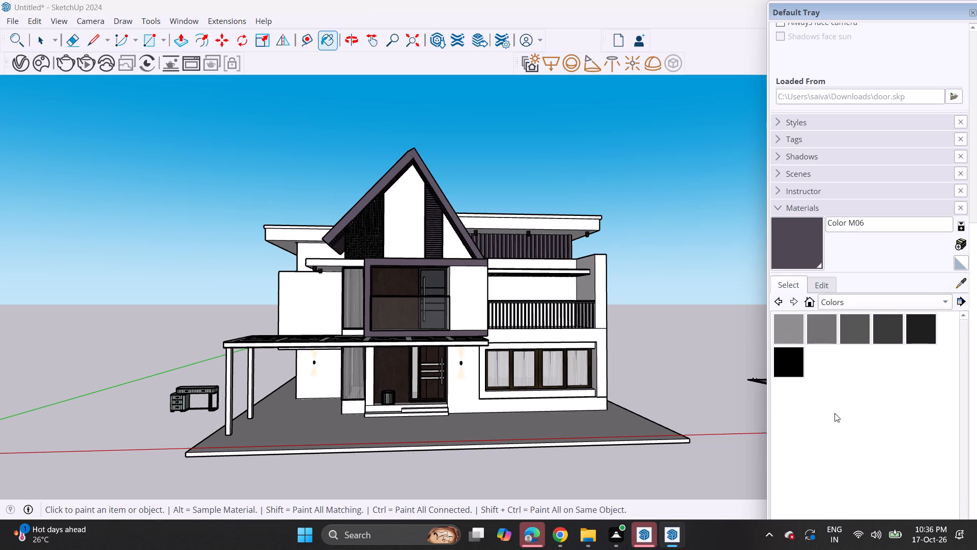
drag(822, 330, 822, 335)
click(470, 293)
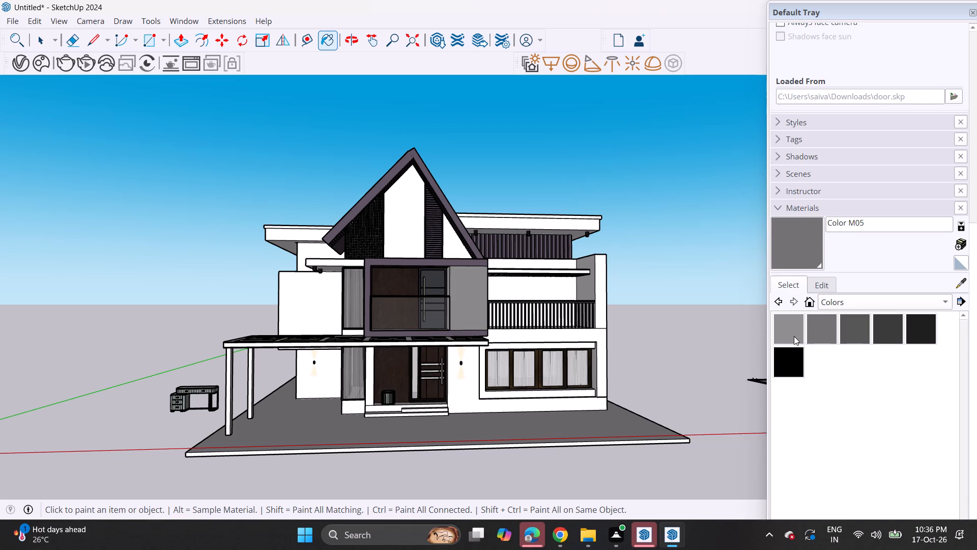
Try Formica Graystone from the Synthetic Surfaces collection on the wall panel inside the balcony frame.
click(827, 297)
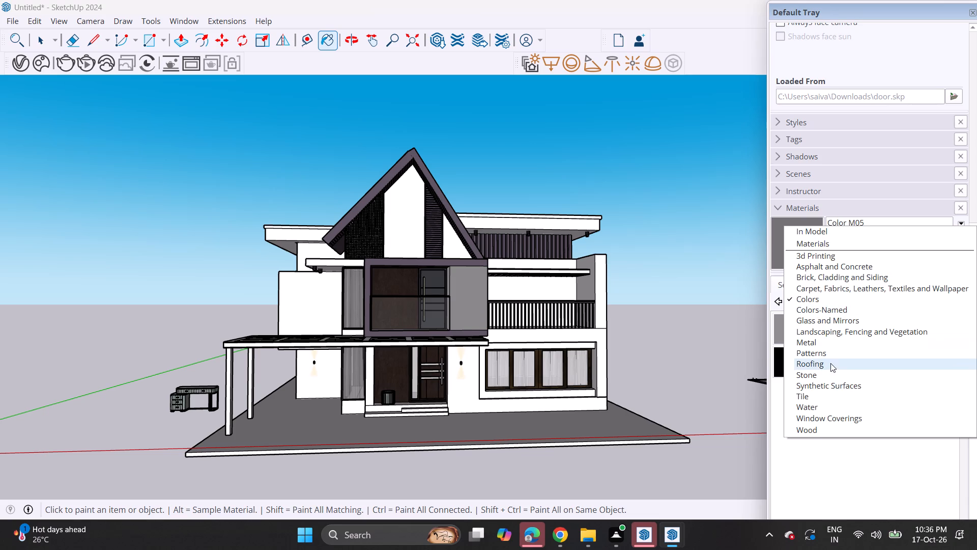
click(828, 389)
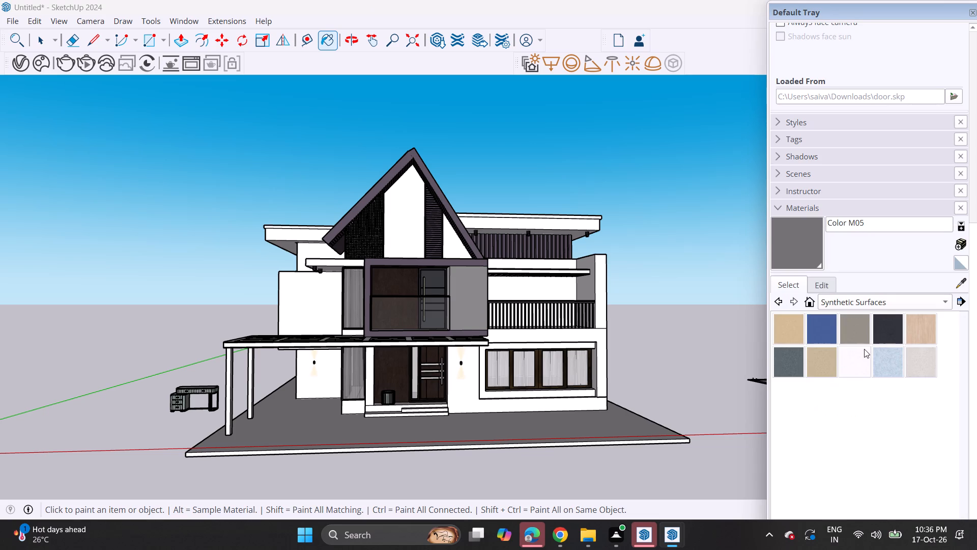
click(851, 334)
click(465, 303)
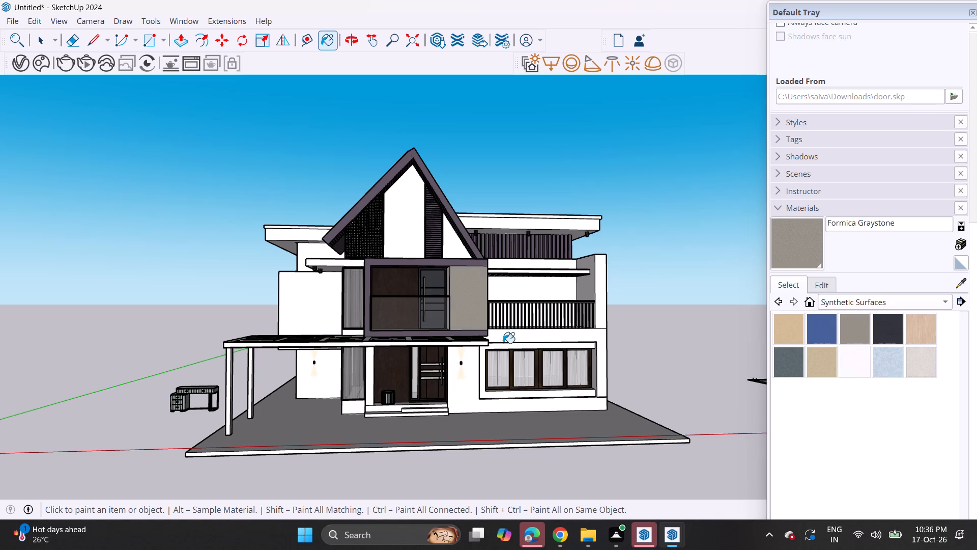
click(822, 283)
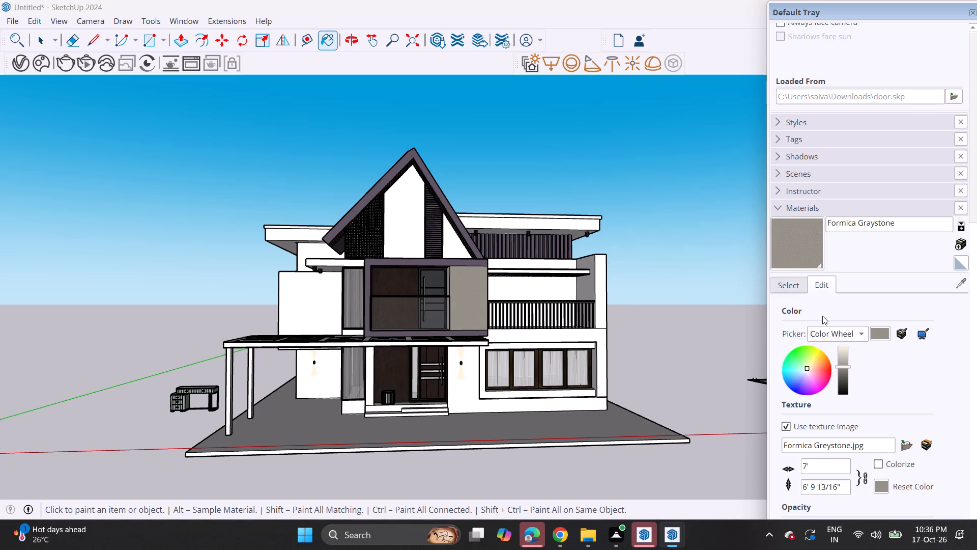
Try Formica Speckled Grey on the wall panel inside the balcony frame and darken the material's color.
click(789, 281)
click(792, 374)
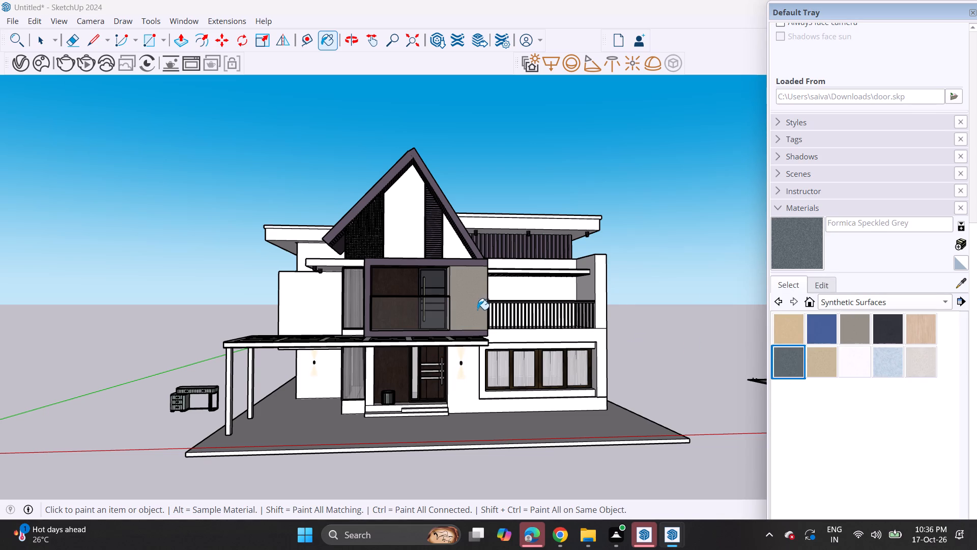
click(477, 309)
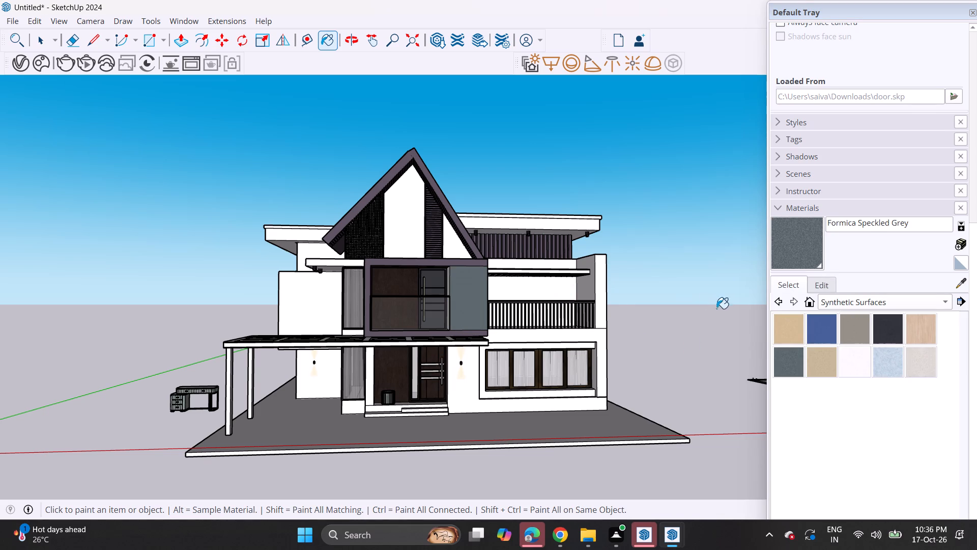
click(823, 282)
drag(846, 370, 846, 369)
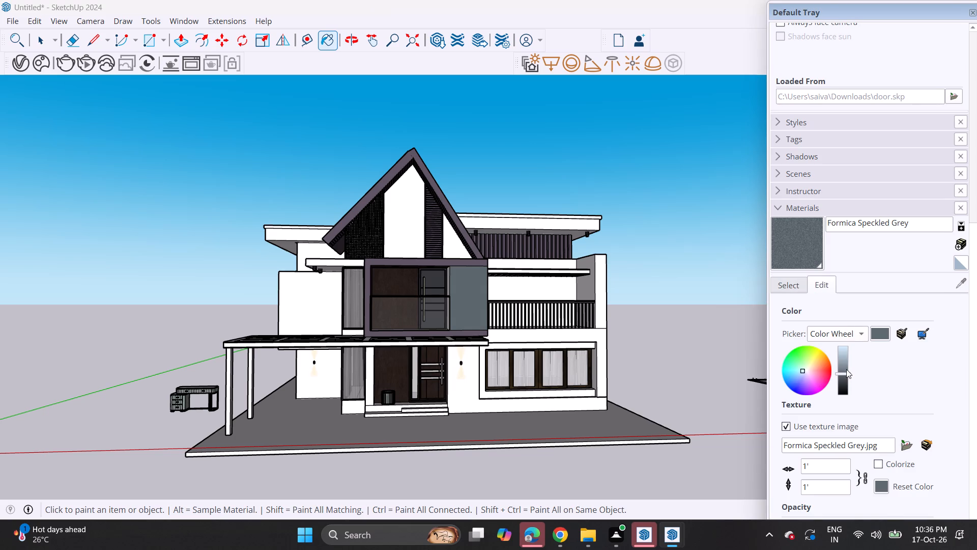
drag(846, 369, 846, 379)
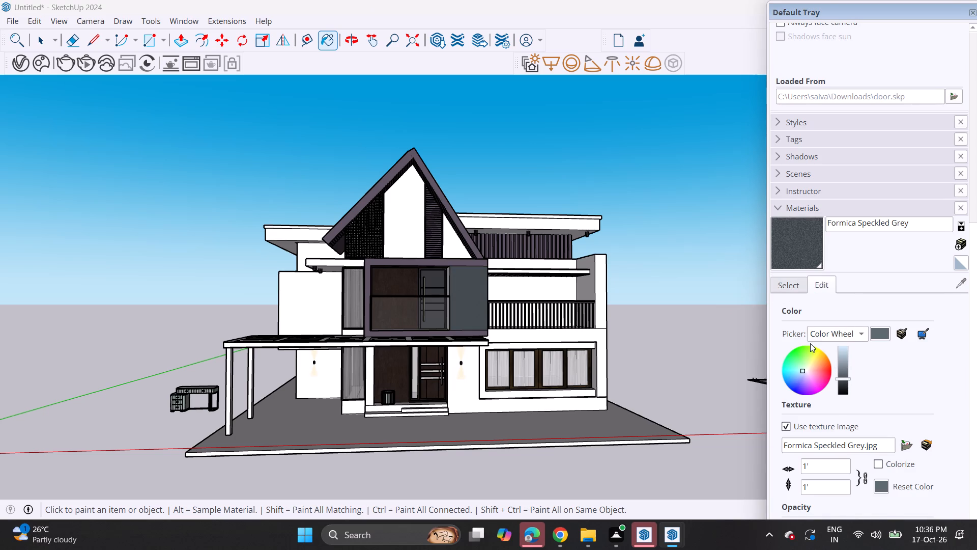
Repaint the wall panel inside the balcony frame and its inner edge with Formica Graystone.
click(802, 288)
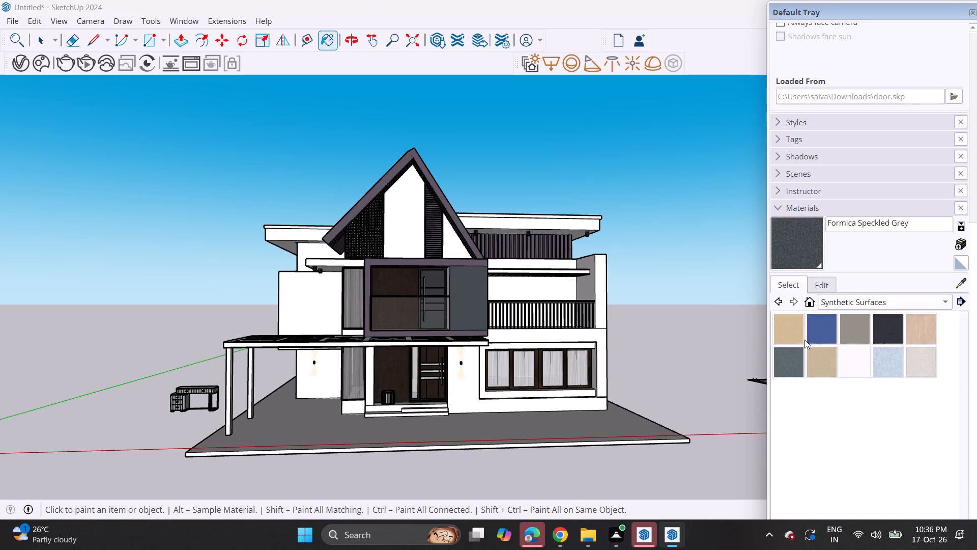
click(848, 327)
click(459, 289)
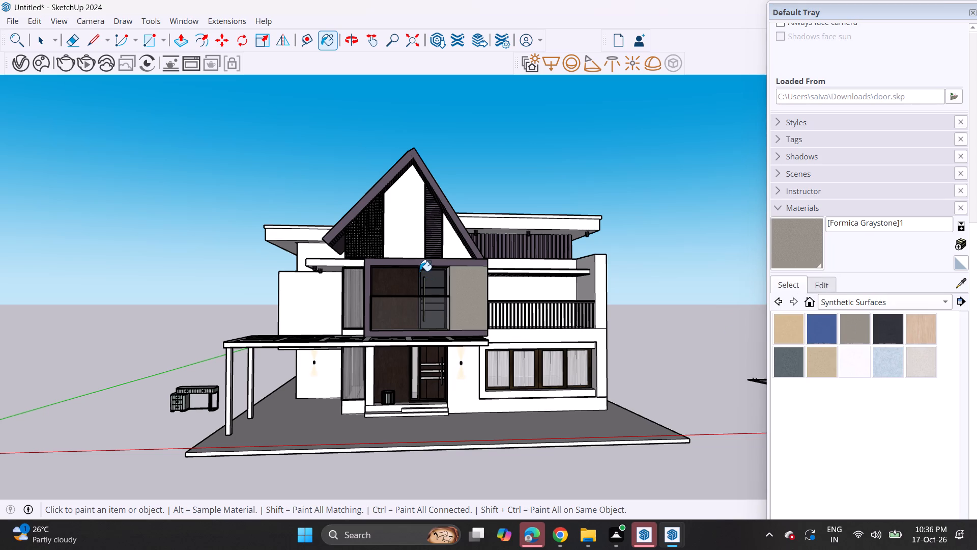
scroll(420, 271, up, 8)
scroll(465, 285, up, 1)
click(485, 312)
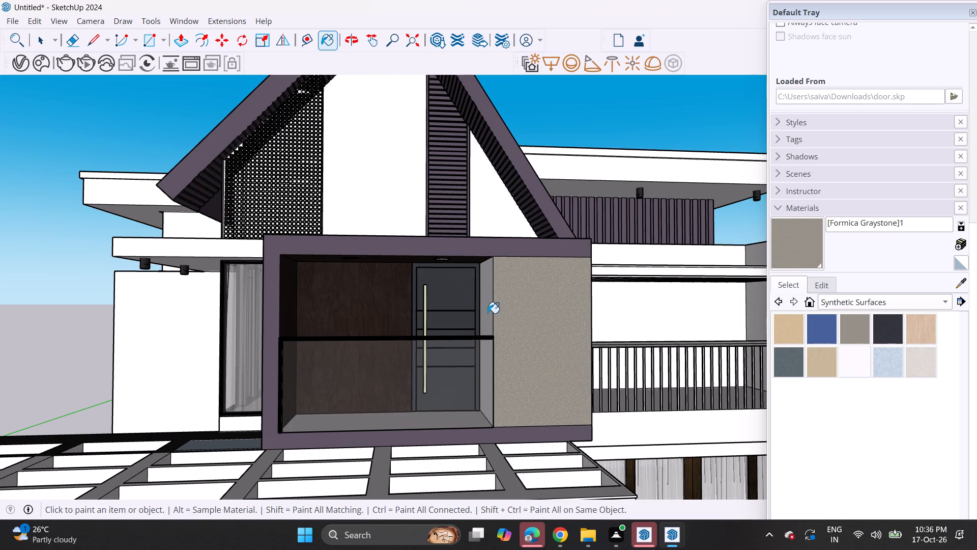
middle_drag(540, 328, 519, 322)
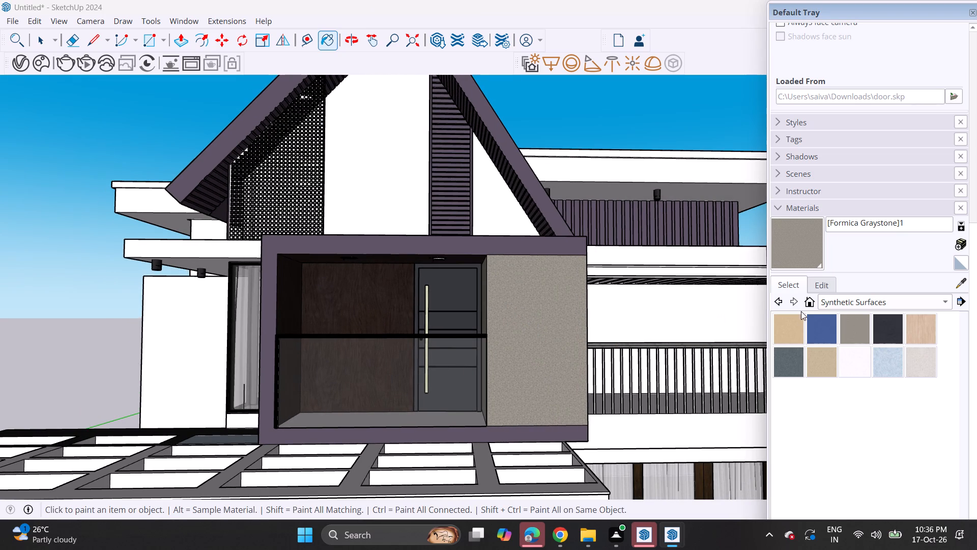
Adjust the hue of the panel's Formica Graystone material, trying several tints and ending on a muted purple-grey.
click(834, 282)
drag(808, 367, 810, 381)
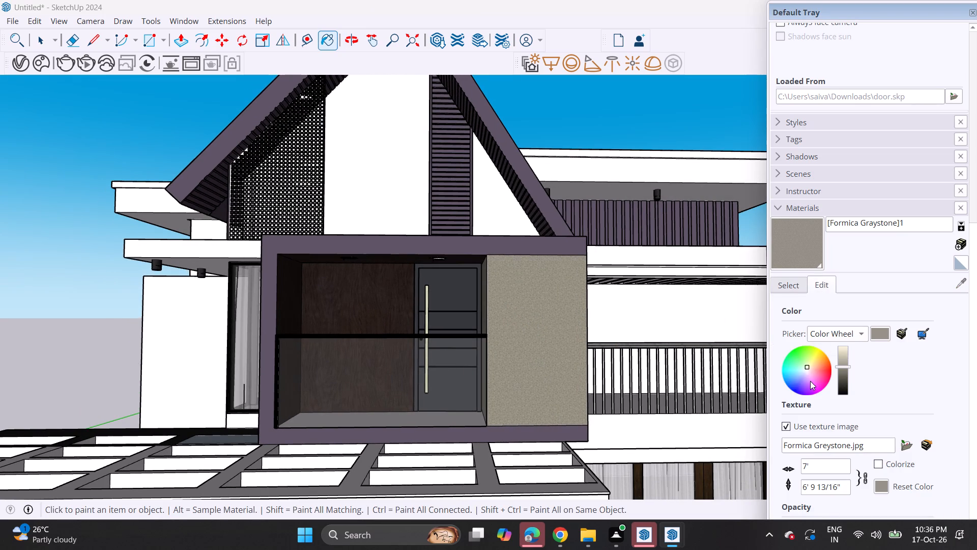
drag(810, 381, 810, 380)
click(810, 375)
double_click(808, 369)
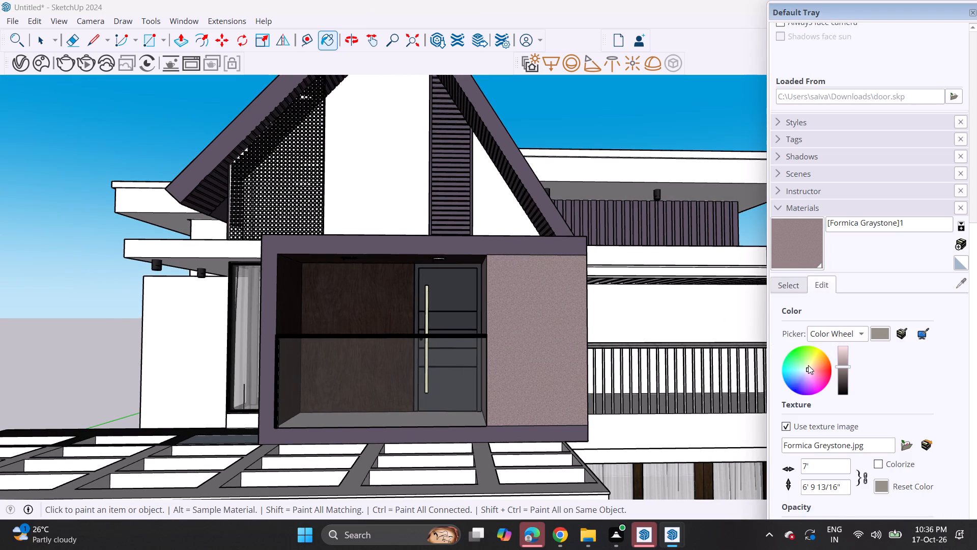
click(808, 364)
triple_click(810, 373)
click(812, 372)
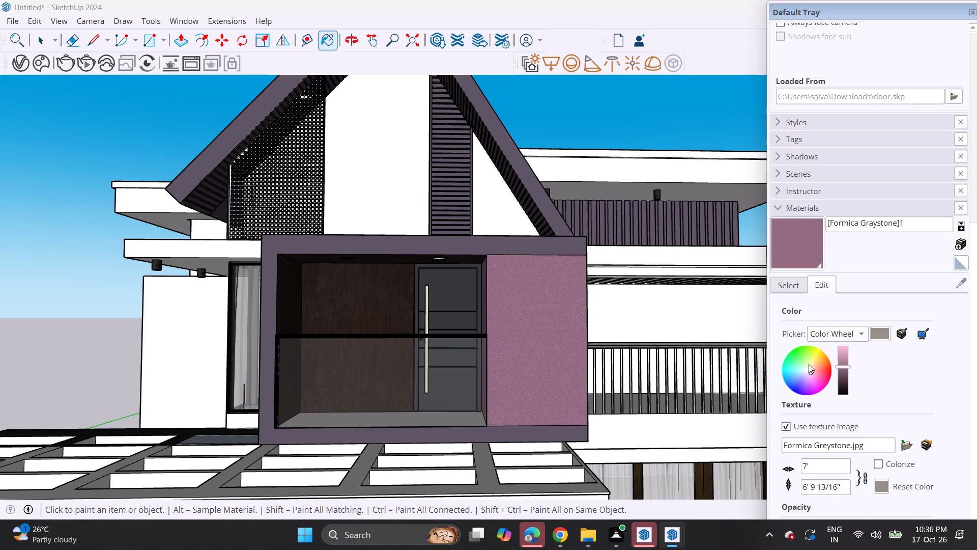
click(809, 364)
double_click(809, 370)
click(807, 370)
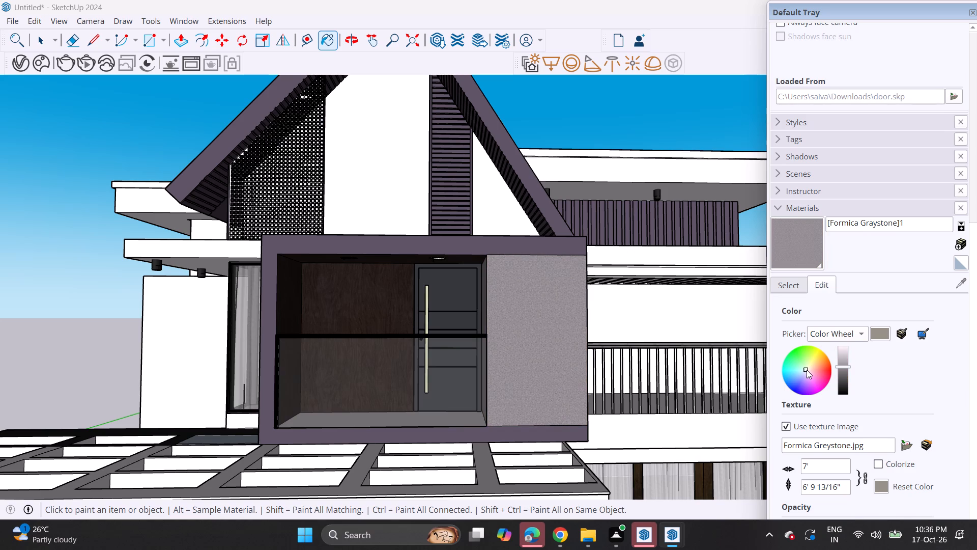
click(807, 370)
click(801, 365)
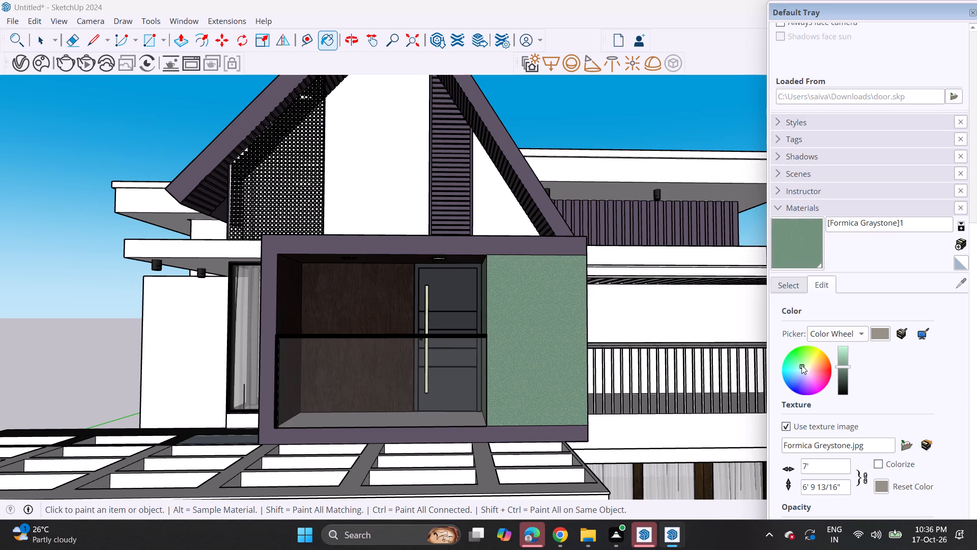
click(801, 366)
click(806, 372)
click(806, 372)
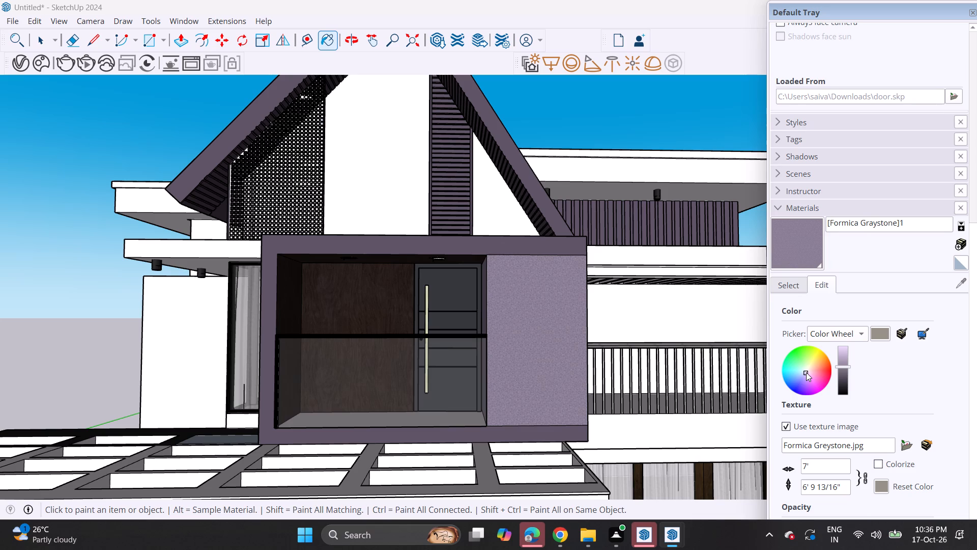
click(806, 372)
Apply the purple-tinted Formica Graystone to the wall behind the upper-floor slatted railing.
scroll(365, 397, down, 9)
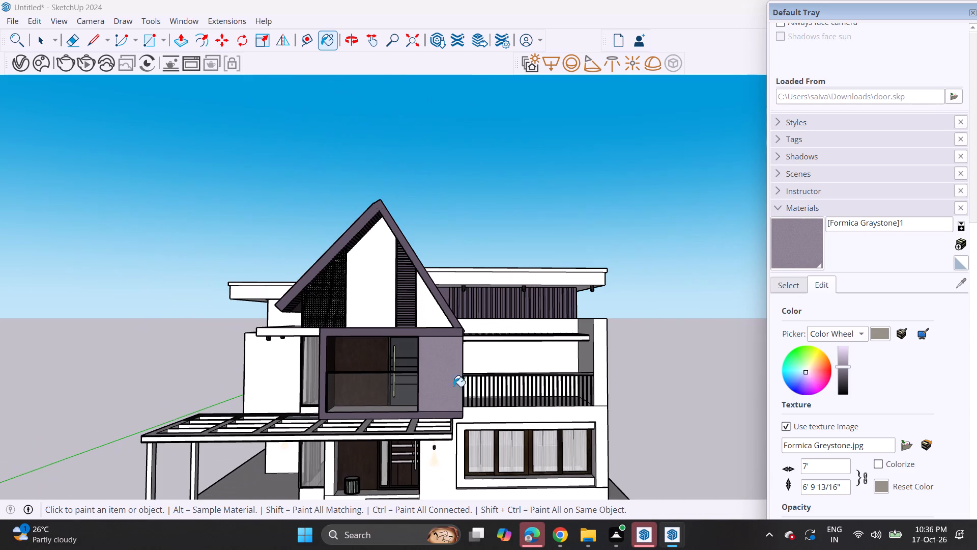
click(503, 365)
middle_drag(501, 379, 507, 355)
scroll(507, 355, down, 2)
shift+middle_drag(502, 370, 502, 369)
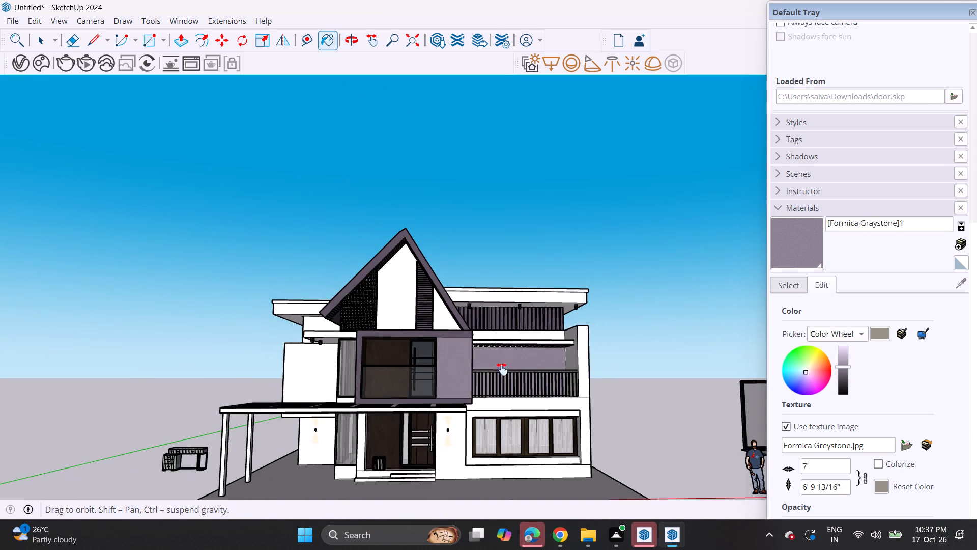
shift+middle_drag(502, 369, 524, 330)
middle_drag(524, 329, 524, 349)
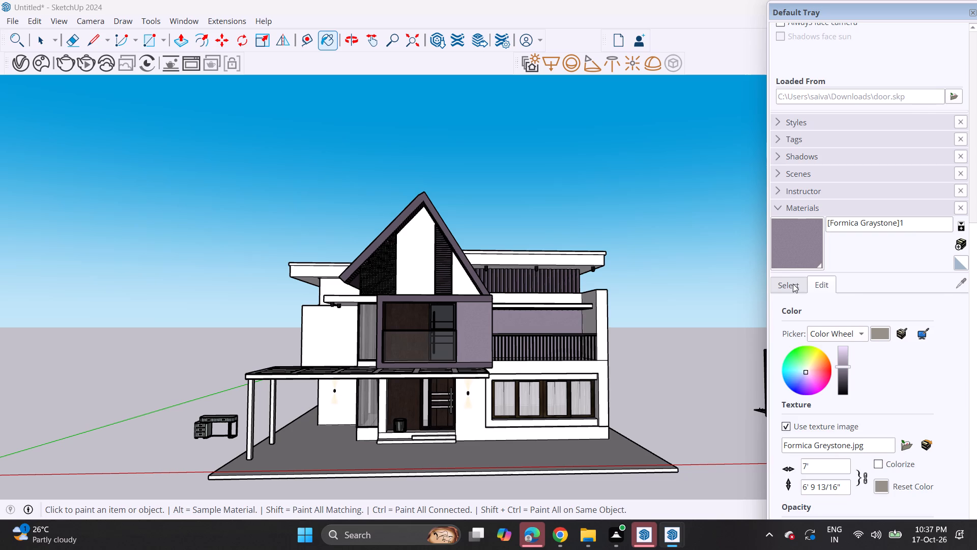
Paint the framed balcony's wall panel, the wall behind the slatted railing and the opposite upper-floor side wall with Color M05.
click(793, 284)
click(858, 303)
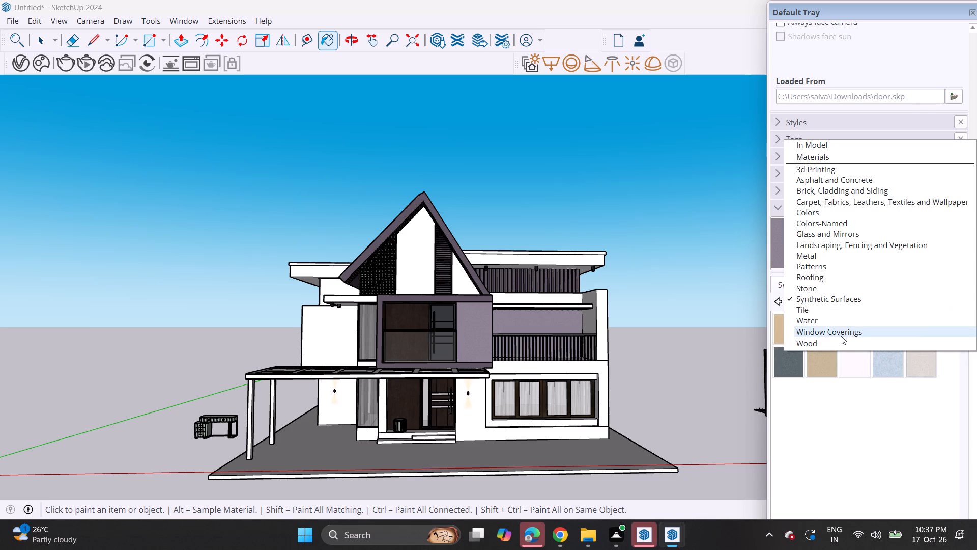
click(828, 213)
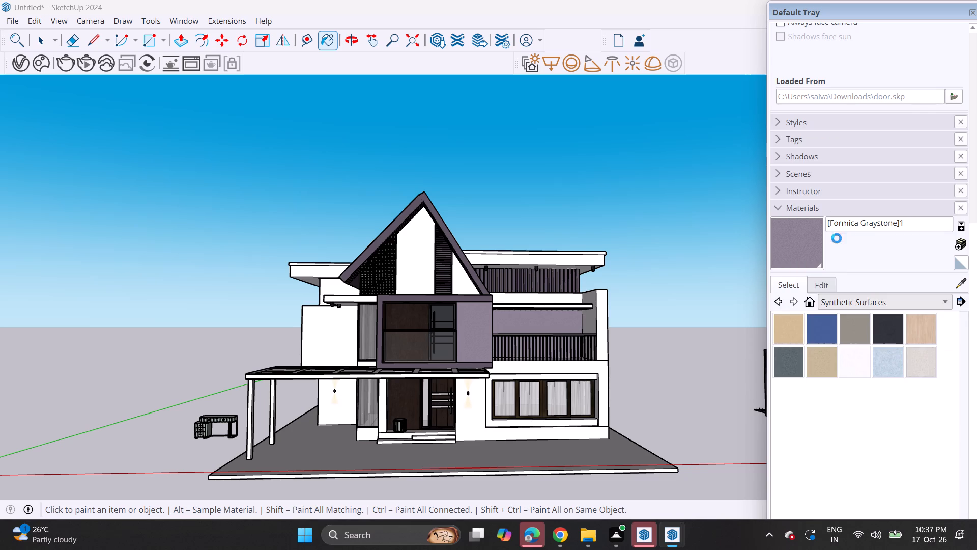
scroll(859, 370, down, 20)
scroll(859, 370, down, 1)
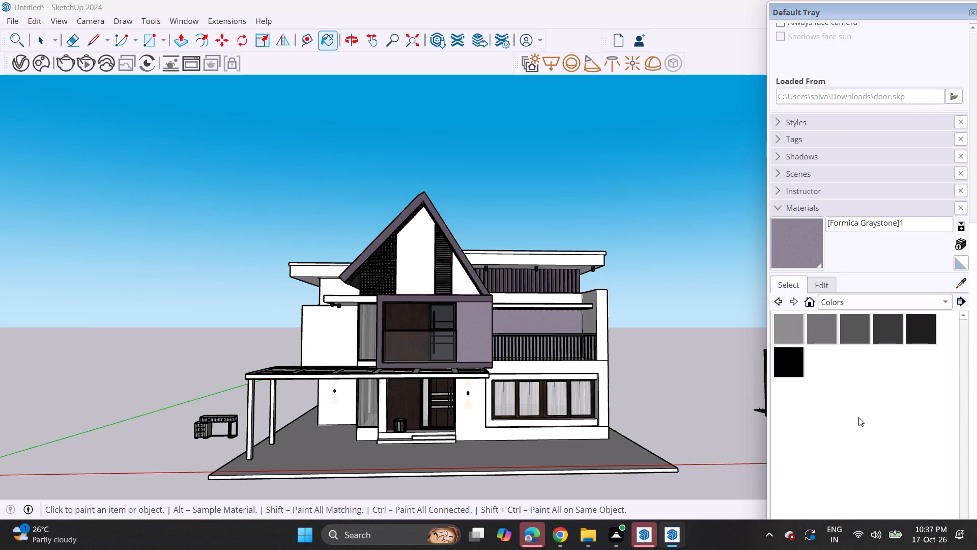
click(831, 321)
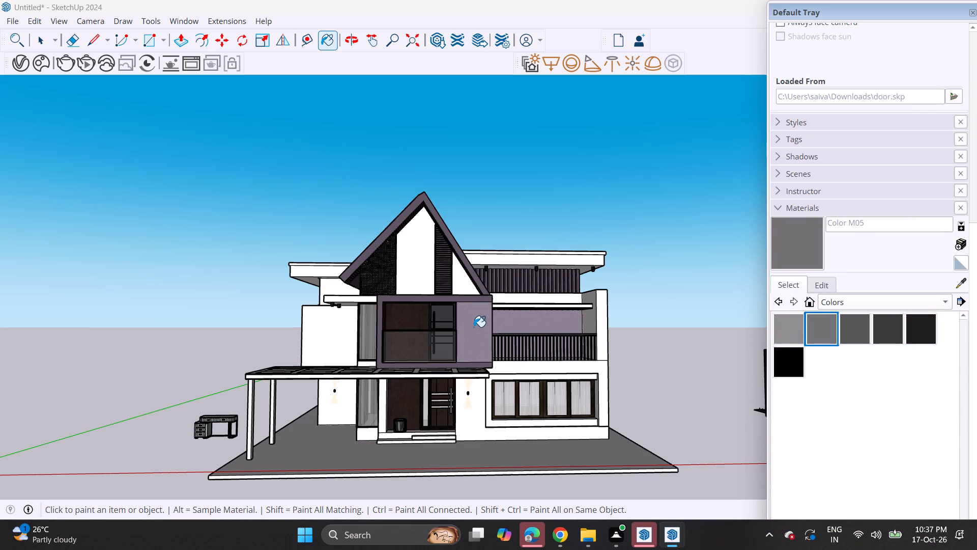
click(474, 327)
click(508, 331)
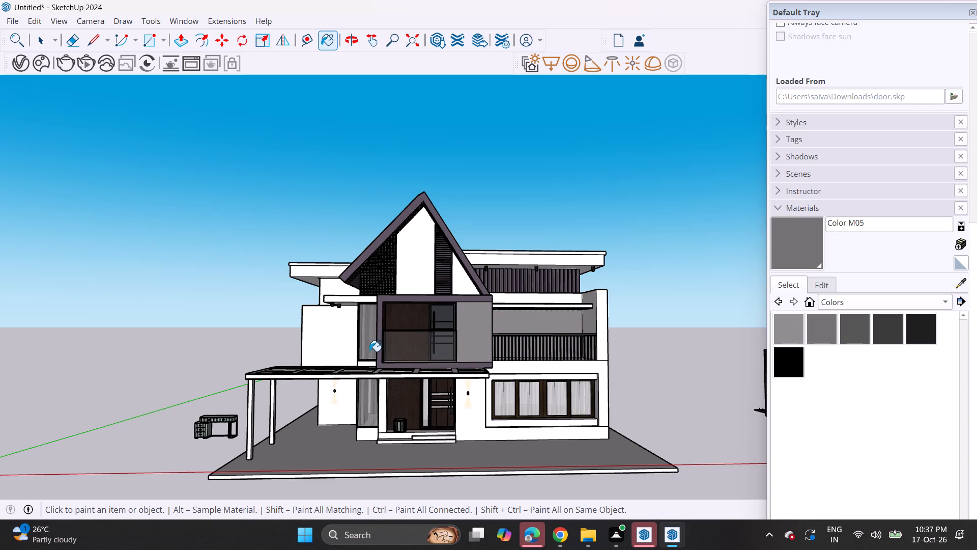
scroll(844, 335, up, 3)
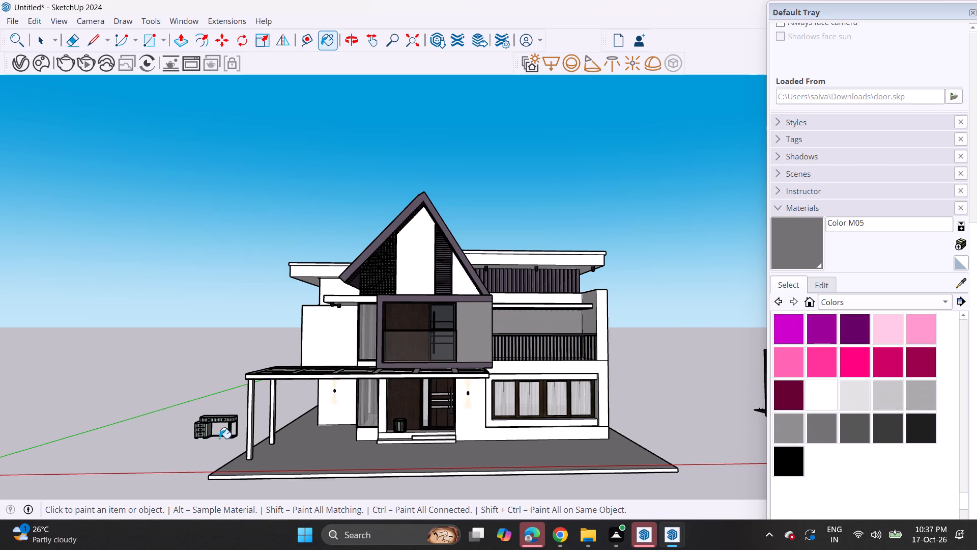
click(325, 346)
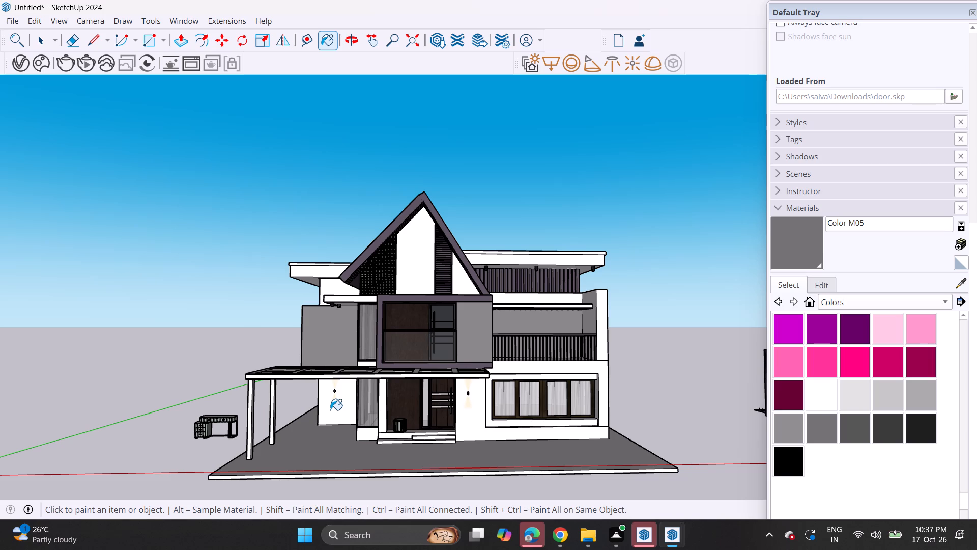
Shift the hue of Color M05 to a warm brownish grey.
click(823, 280)
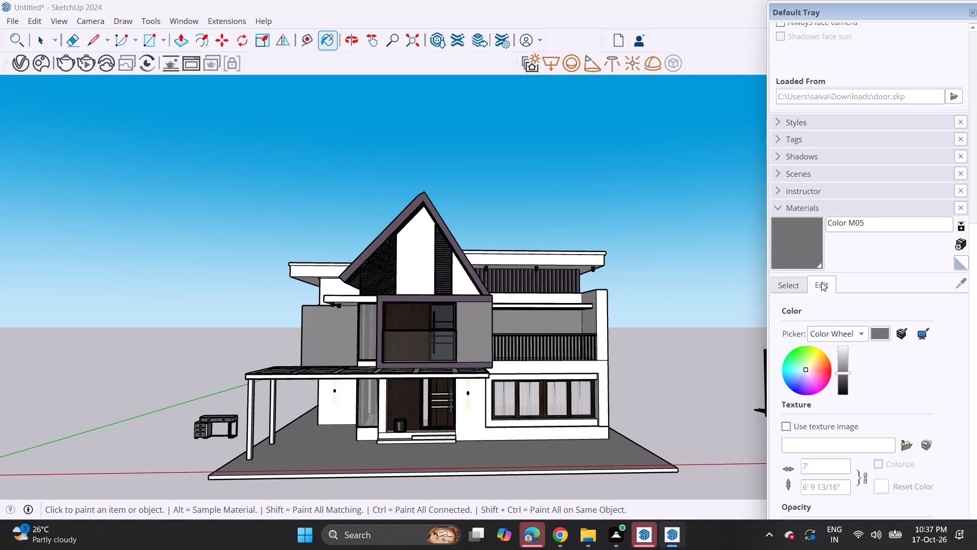
click(808, 368)
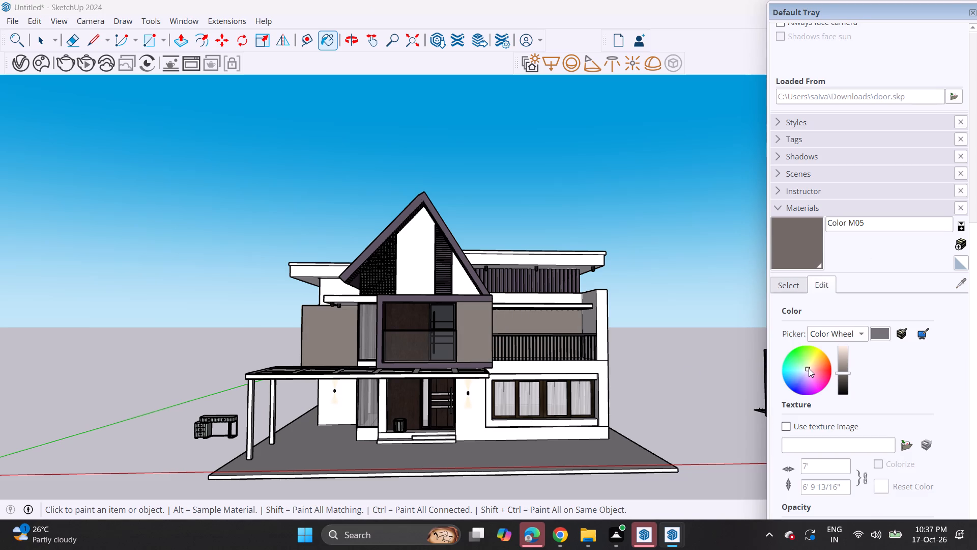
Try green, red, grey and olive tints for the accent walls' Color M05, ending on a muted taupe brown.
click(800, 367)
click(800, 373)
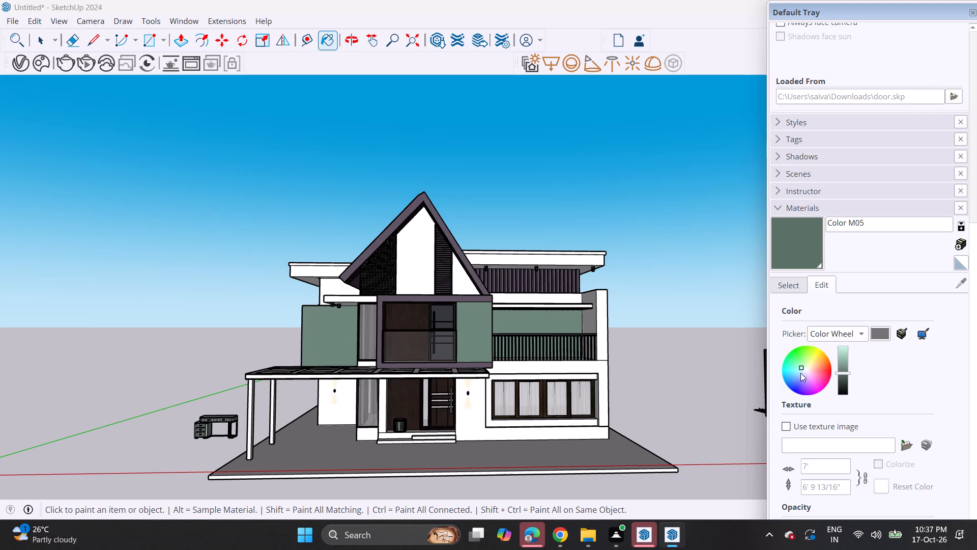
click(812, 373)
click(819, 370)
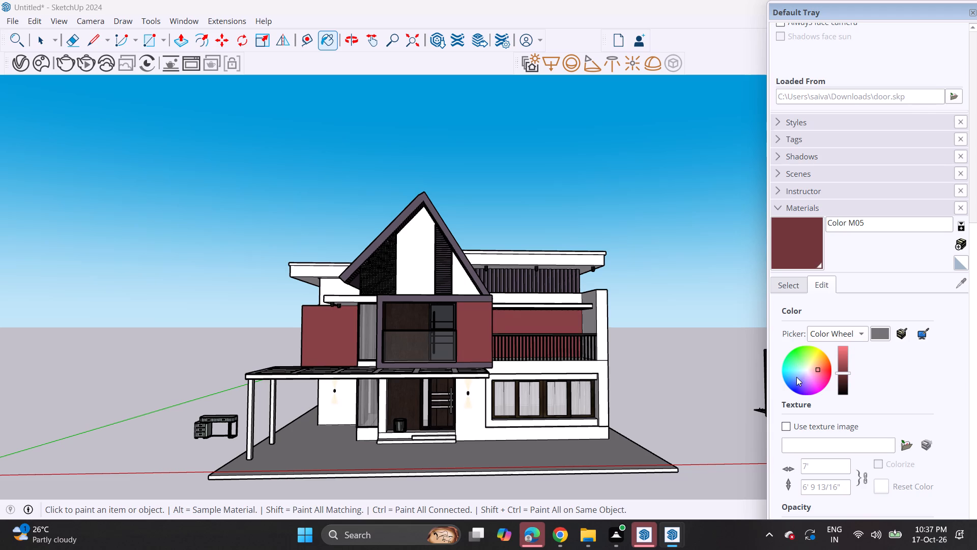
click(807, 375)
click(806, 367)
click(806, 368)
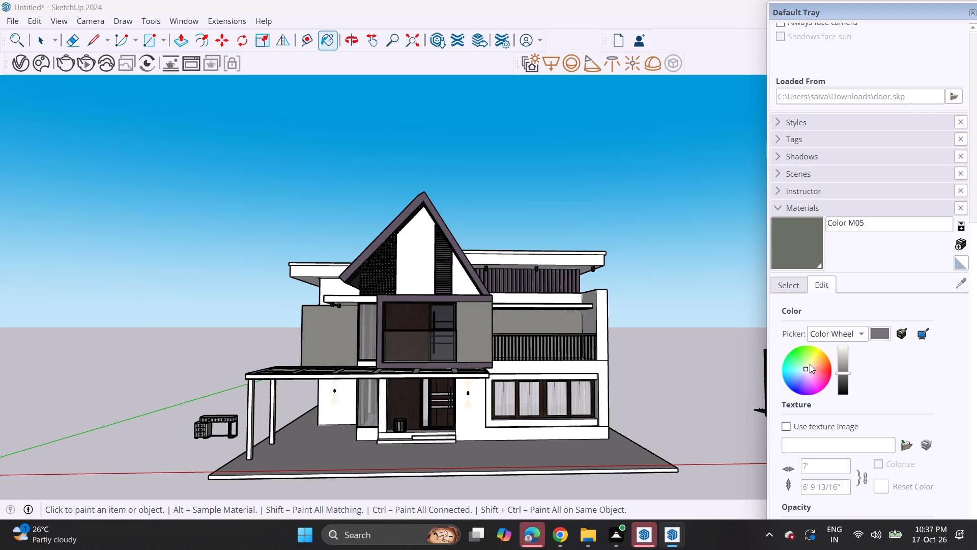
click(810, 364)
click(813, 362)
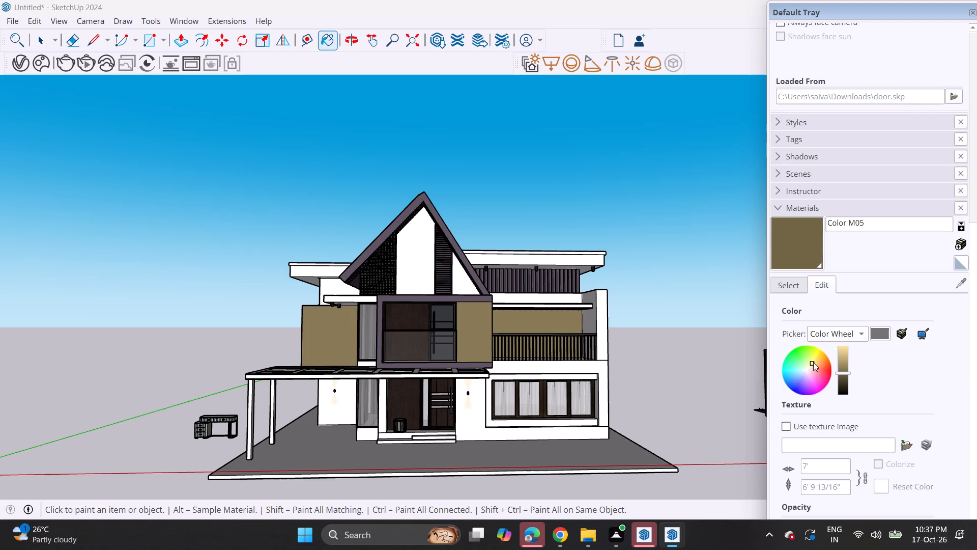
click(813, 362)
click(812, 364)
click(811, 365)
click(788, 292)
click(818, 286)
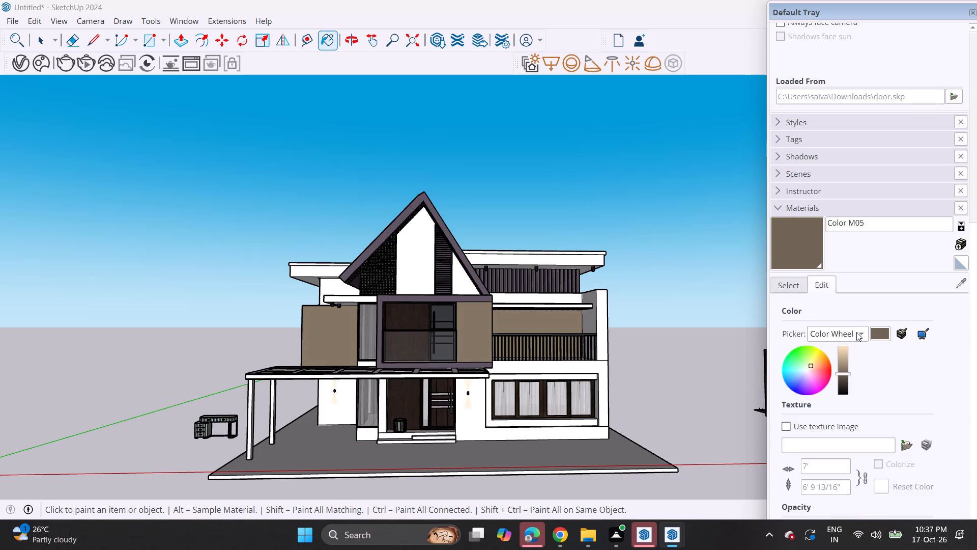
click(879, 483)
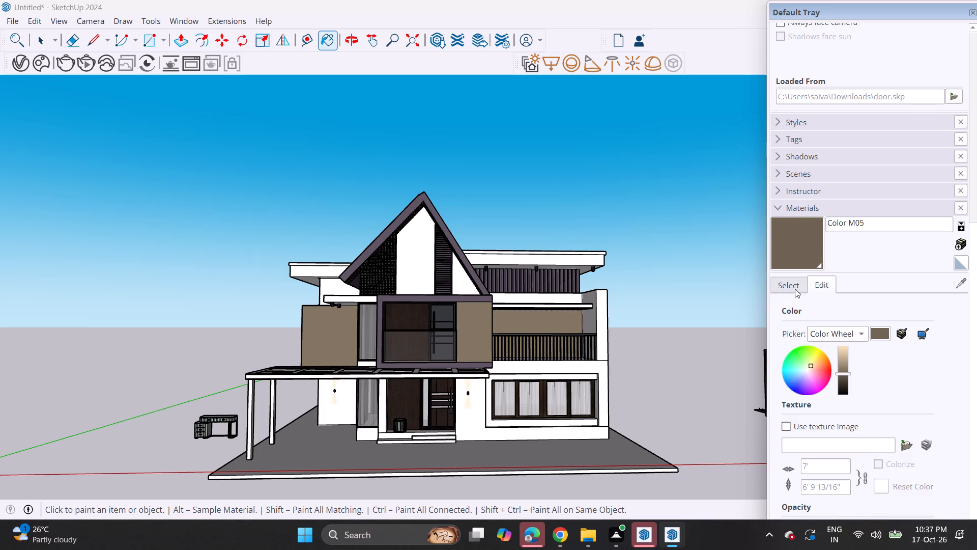
Repaint the wall behind the slatted railing, the framed balcony's wall panel and the opposite upper-floor side wall with the library's neutral grey Color M05.
click(795, 281)
click(874, 396)
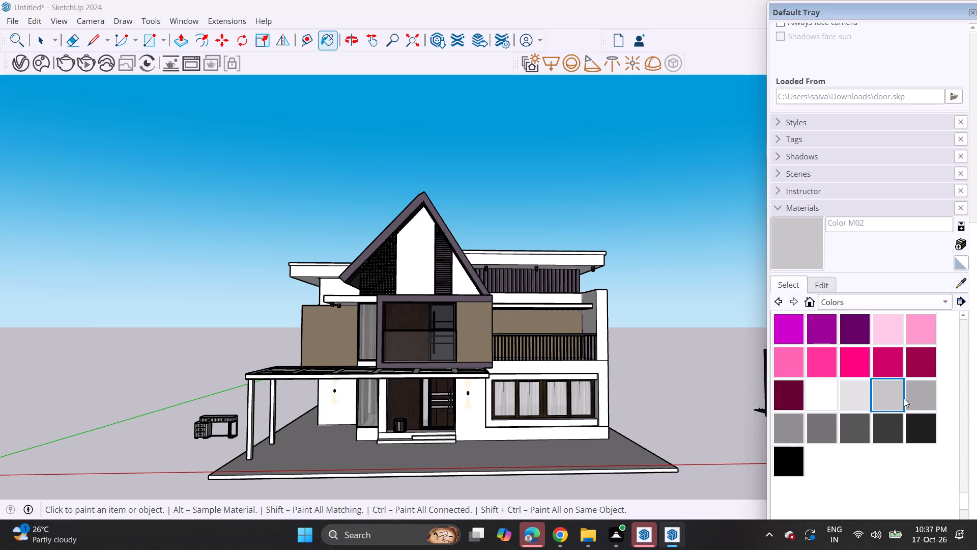
click(910, 395)
click(839, 432)
click(829, 428)
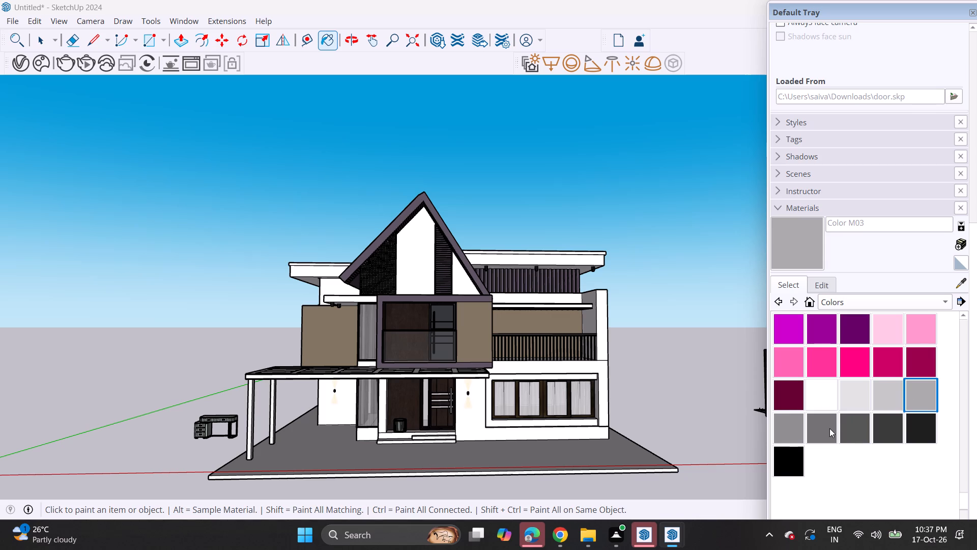
click(533, 324)
click(465, 332)
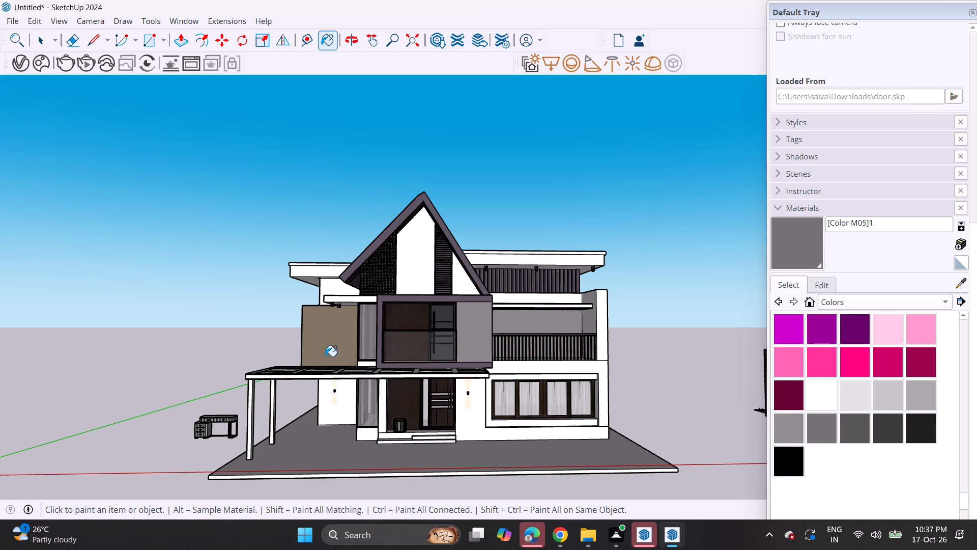
click(320, 349)
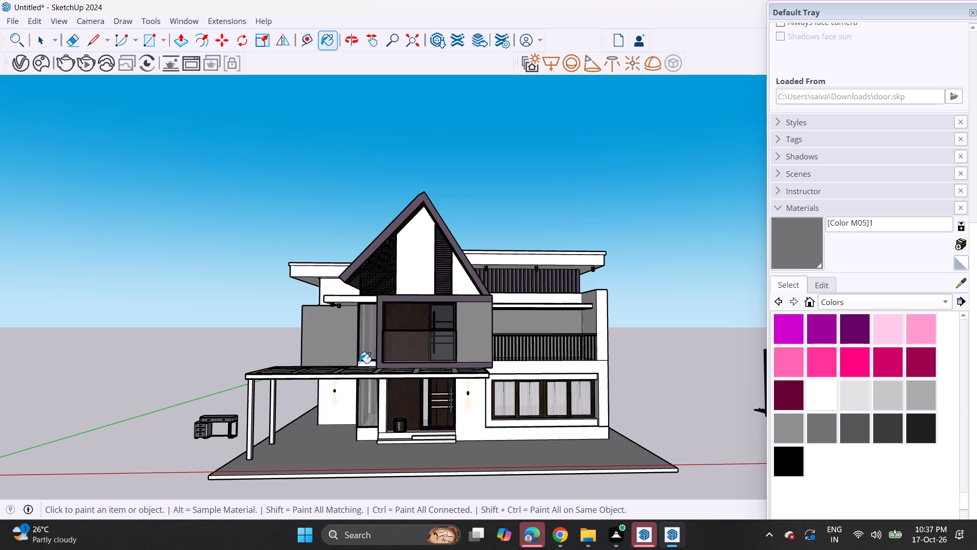
Paint the projecting surround of the ground-floor four-pane window with the library's dark grey Color M06.
click(859, 433)
scroll(589, 364, up, 5)
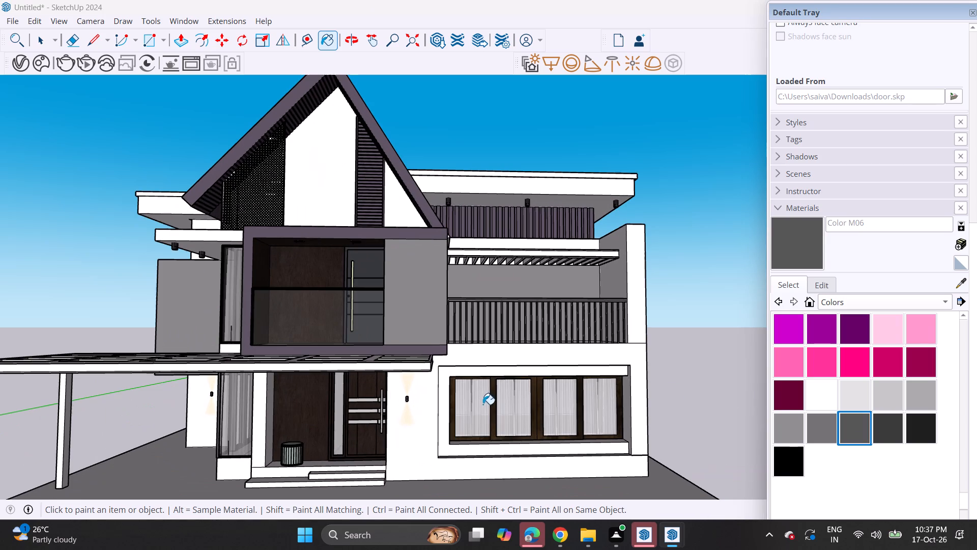
click(468, 373)
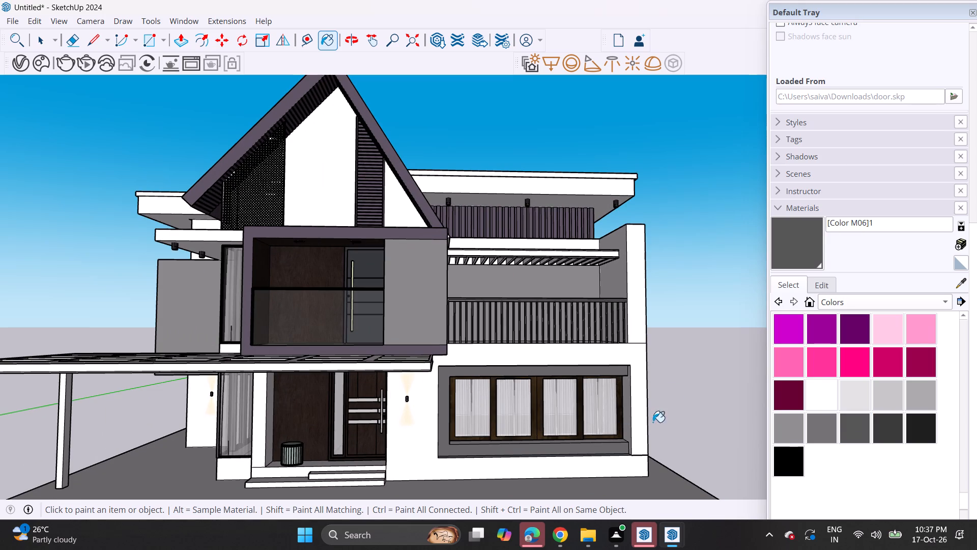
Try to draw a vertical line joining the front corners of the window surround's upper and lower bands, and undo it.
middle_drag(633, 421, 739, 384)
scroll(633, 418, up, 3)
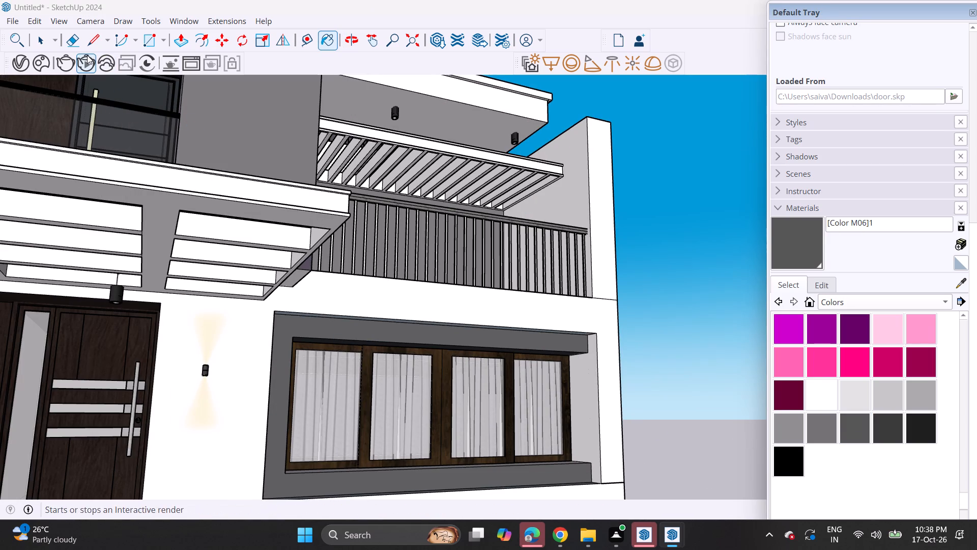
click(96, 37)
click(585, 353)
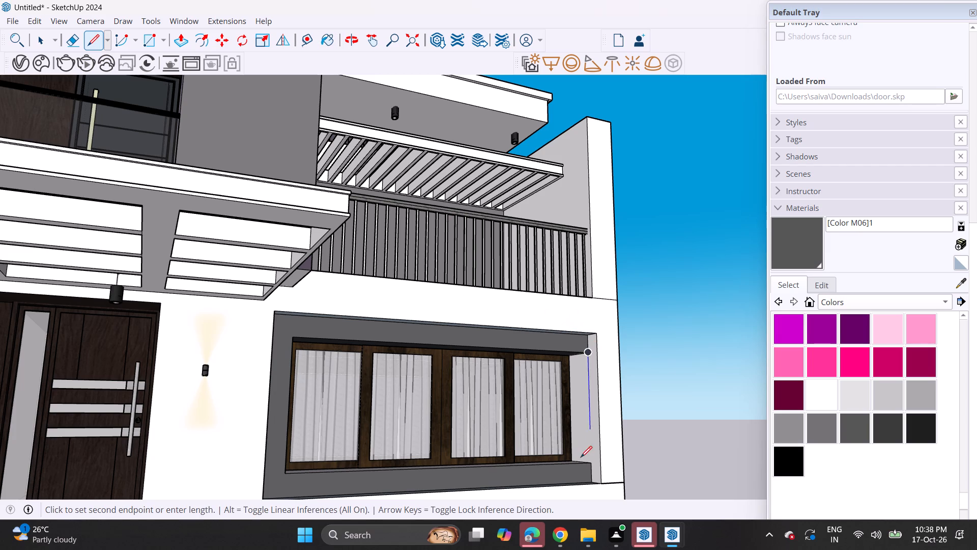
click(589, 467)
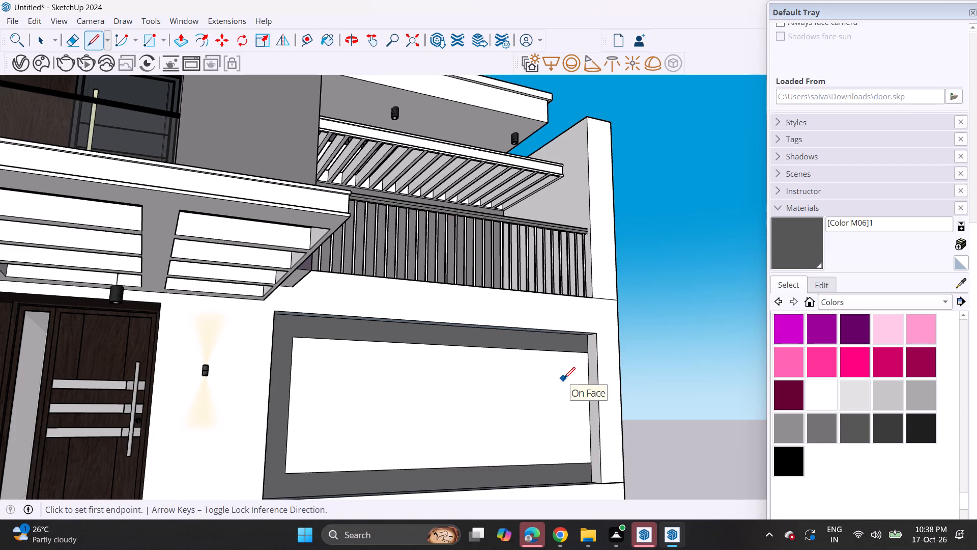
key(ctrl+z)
Draw vertical lines on the window recess's unpainted side face, along the window frame and between the surround's front corners, to split off the inner strip.
scroll(596, 407, up, 4)
scroll(567, 349, up, 4)
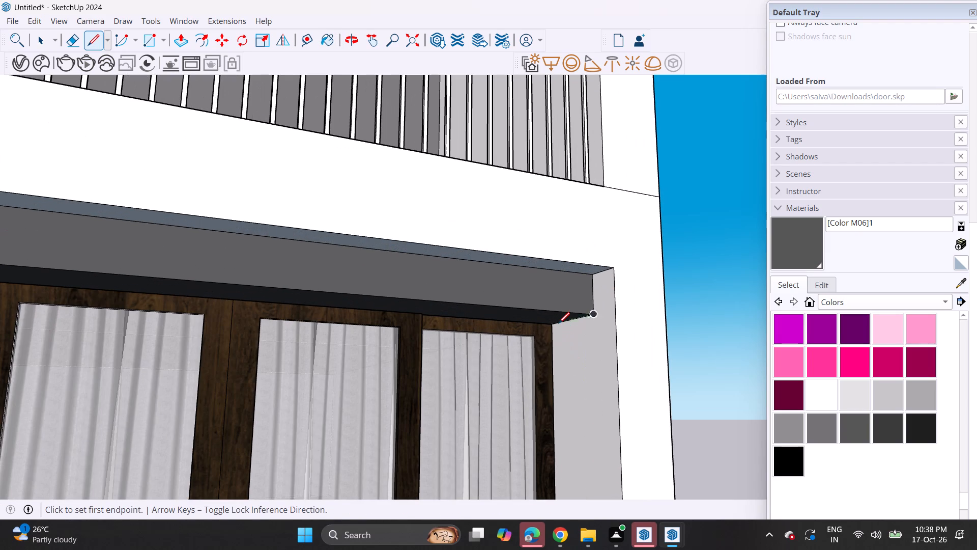
click(558, 322)
scroll(549, 444, down, 4)
middle_drag(552, 448, 553, 381)
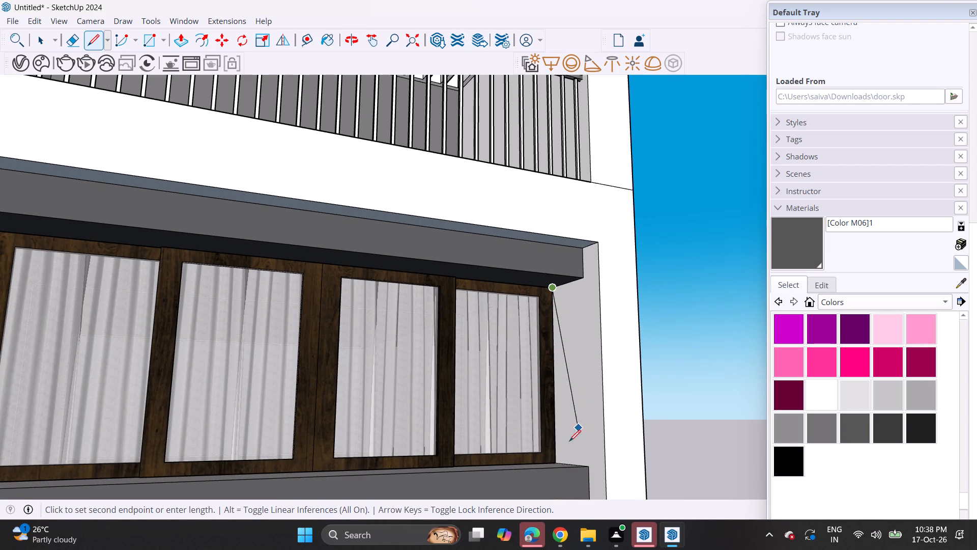
click(556, 457)
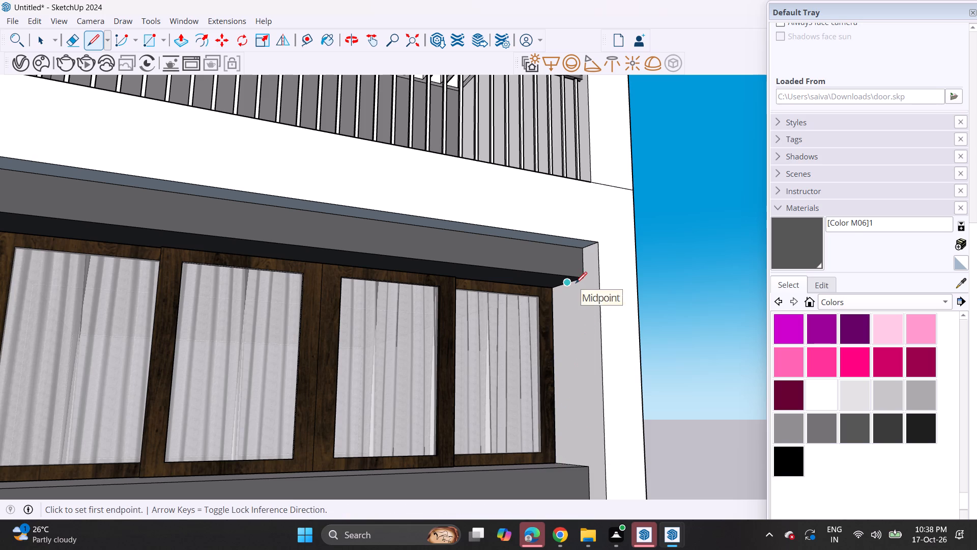
scroll(576, 285, up, 7)
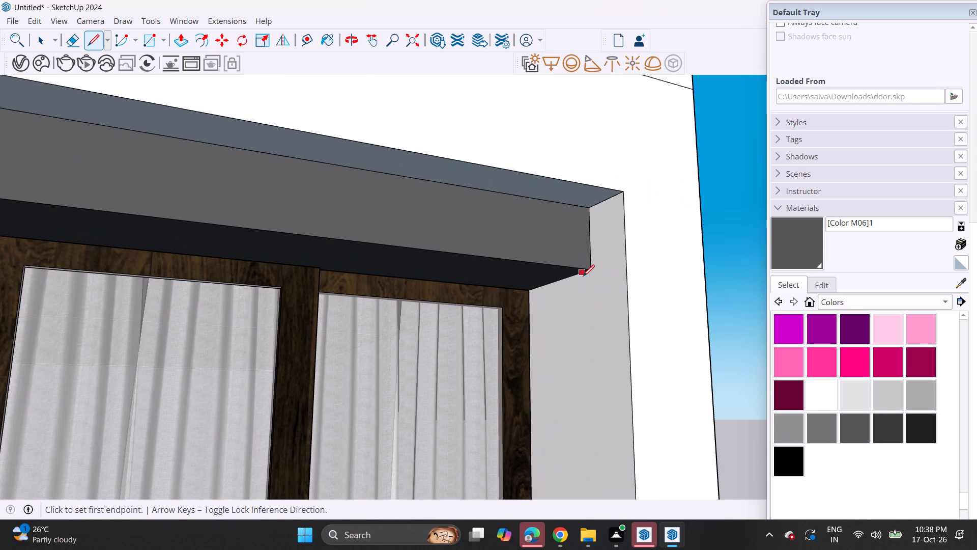
click(583, 276)
scroll(583, 364, down, 14)
shift+middle_drag(580, 418, 549, 258)
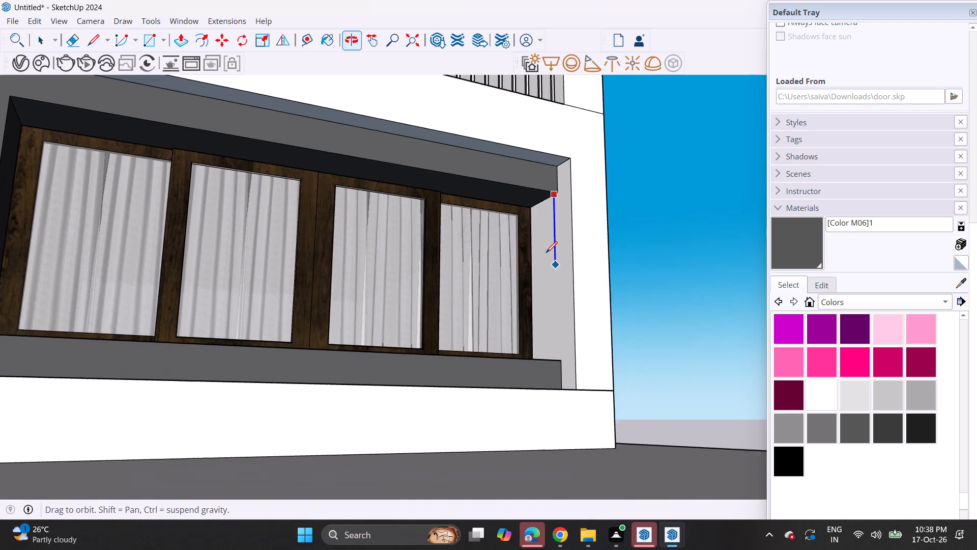
middle_drag(549, 278, 567, 368)
scroll(570, 376, up, 13)
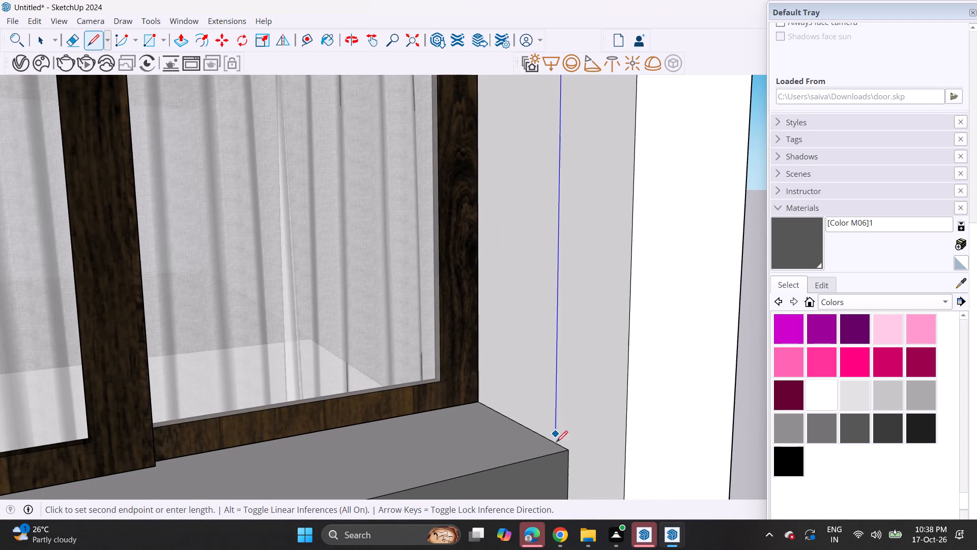
click(554, 446)
Paint the inner strip of the window recess's side face with the surround's dark grey [Color M06]1.
click(809, 256)
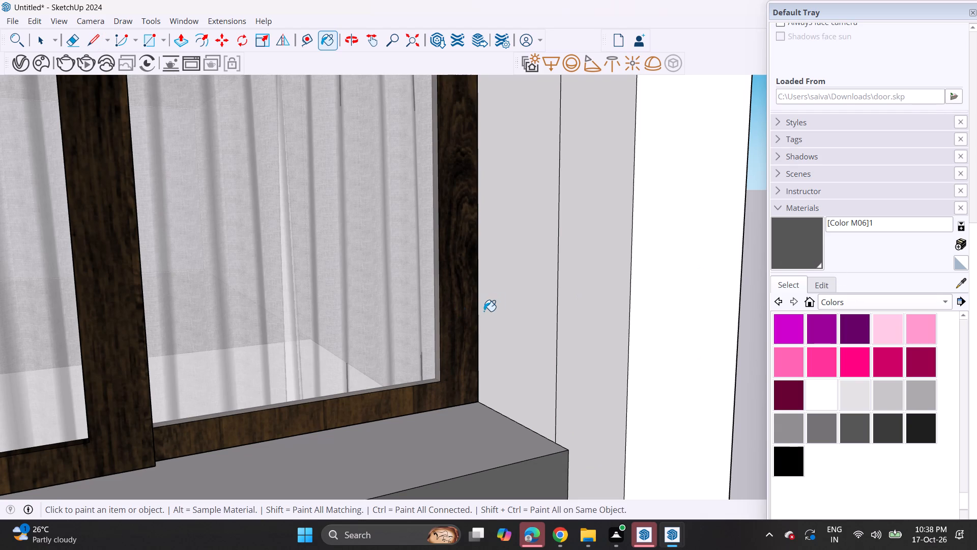
click(484, 311)
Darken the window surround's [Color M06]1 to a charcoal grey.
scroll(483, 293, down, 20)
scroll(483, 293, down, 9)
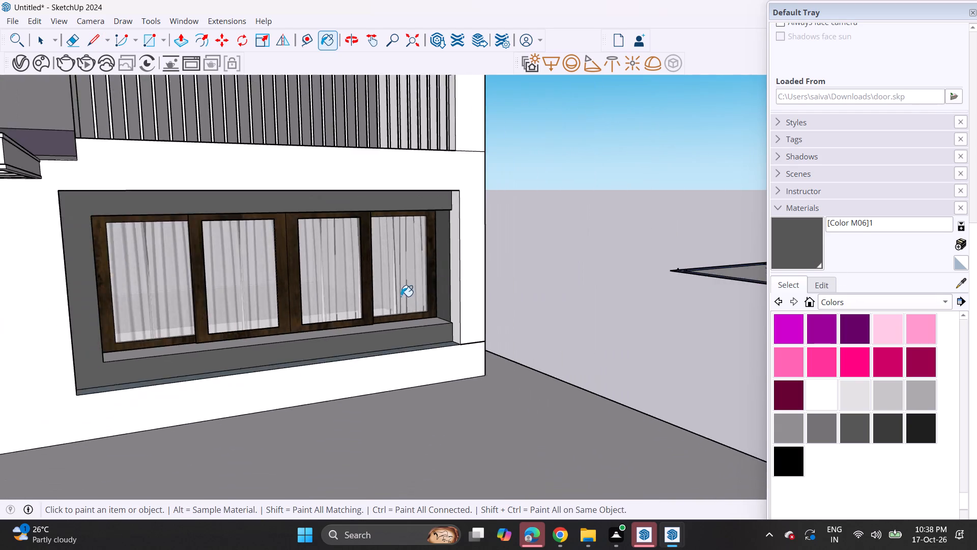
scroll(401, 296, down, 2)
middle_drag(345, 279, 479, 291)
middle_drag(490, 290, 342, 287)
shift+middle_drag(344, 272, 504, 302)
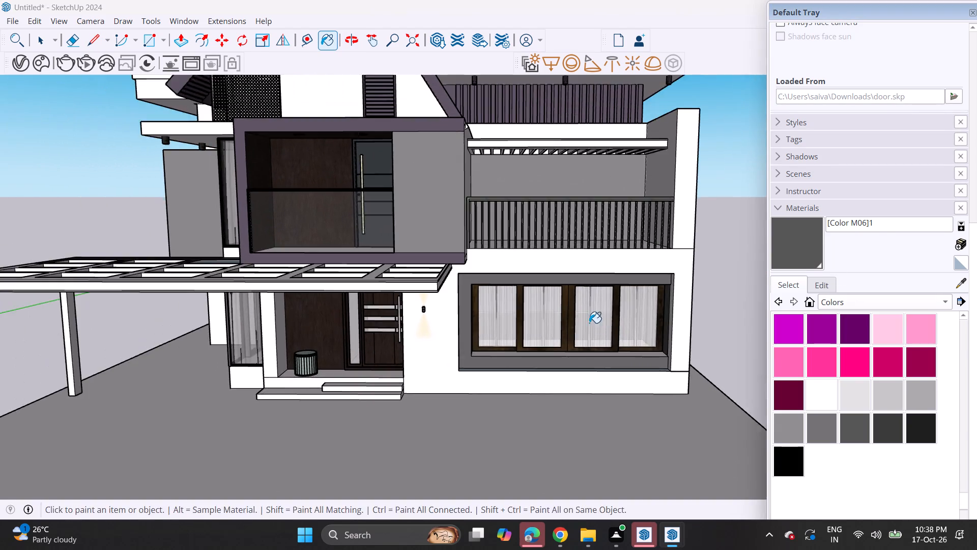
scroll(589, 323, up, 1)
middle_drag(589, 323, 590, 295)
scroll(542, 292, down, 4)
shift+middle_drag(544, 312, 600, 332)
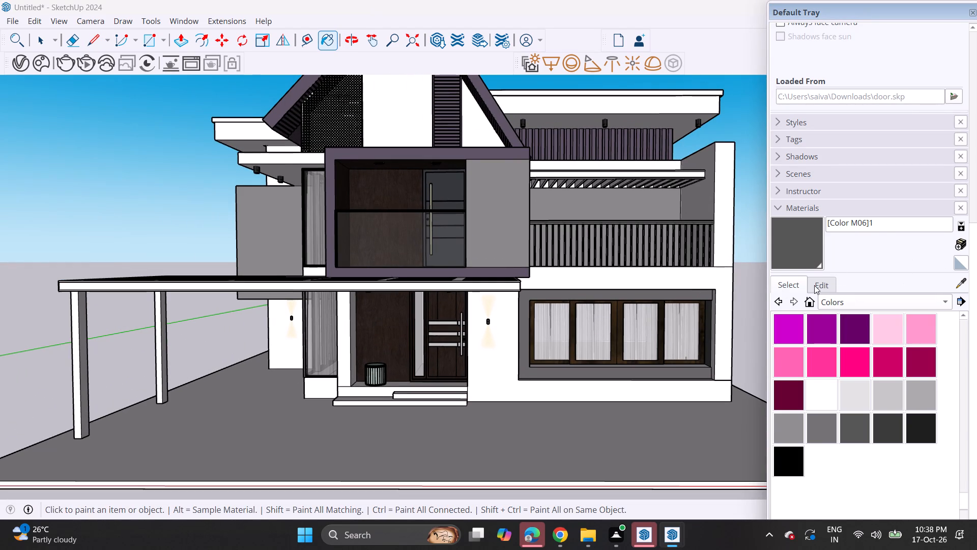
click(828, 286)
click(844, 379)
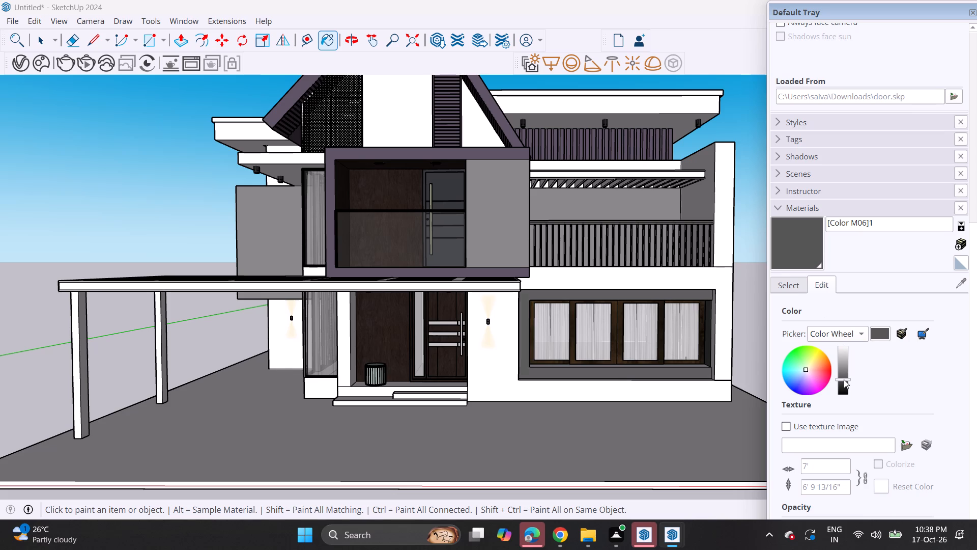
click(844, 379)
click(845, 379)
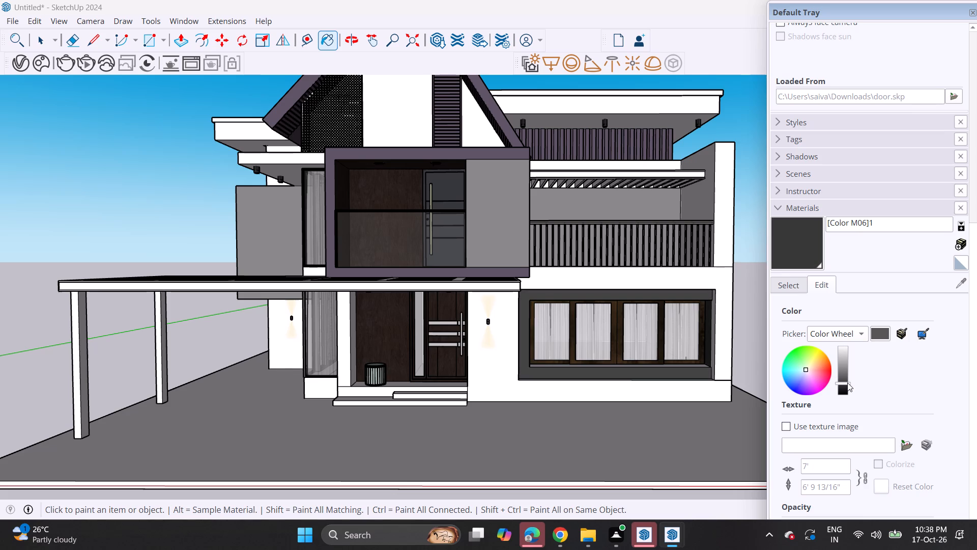
Paint the wall behind the slatted railing and the opposite upper-floor side wall with [Color M06]1.
click(813, 238)
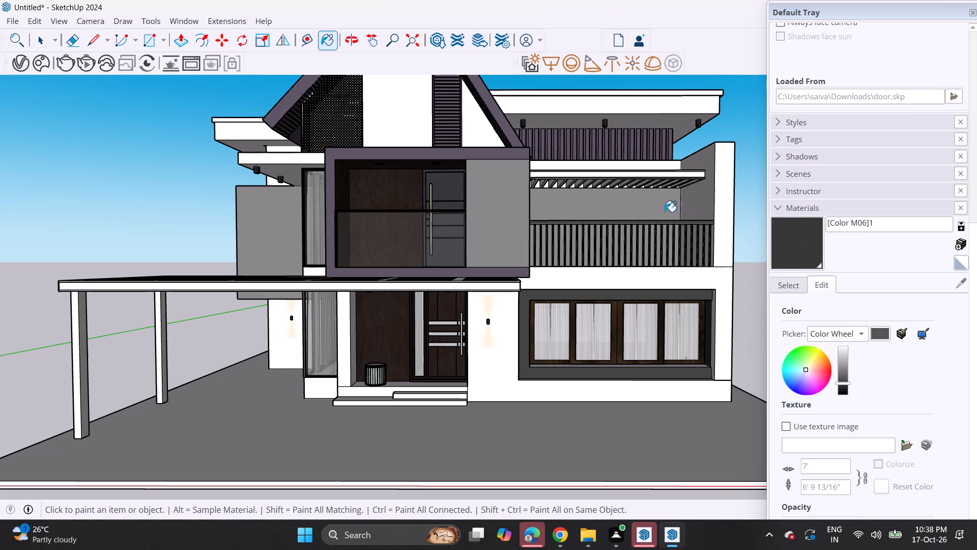
click(664, 211)
drag(248, 216, 253, 220)
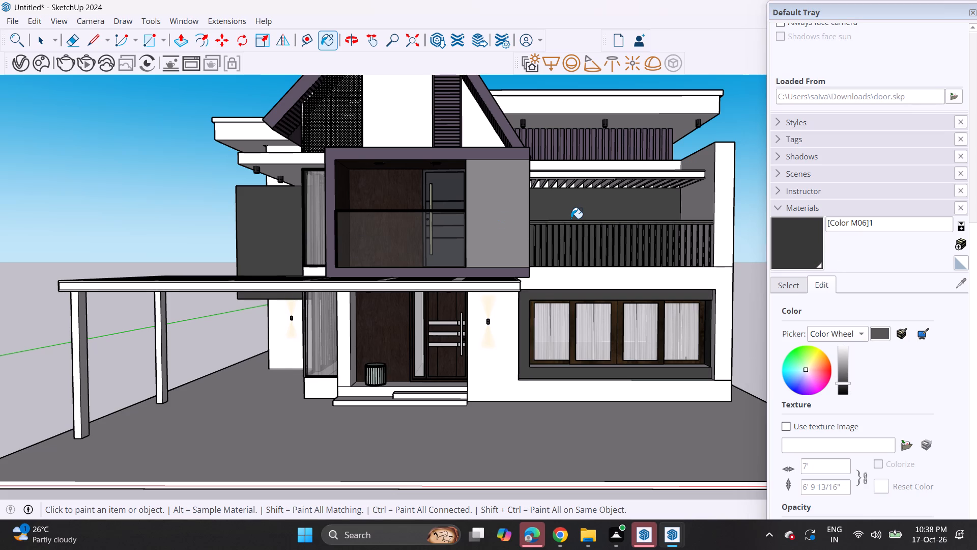
Lighten [Color M06]1 to a medium-dark grey.
scroll(579, 223, down, 2)
shift+middle_drag(584, 229, 646, 241)
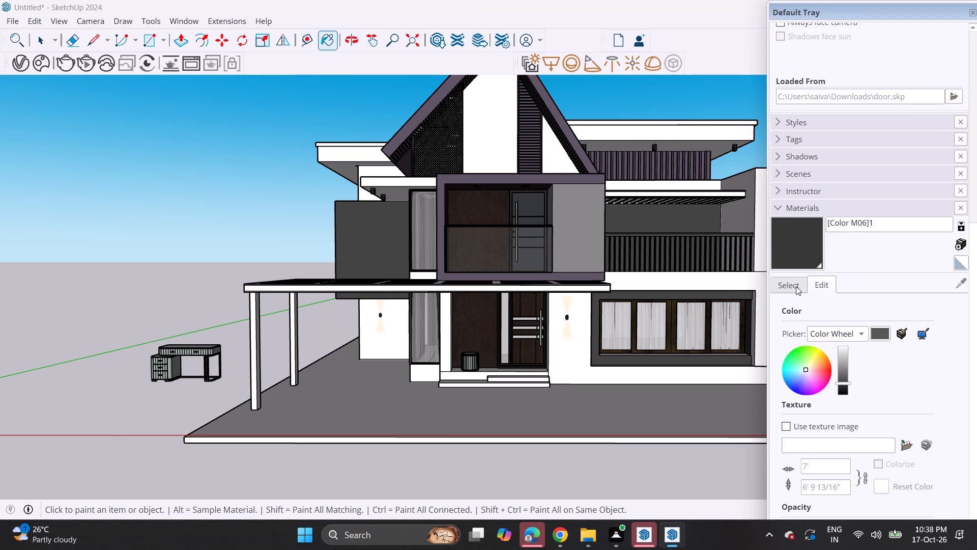
click(841, 377)
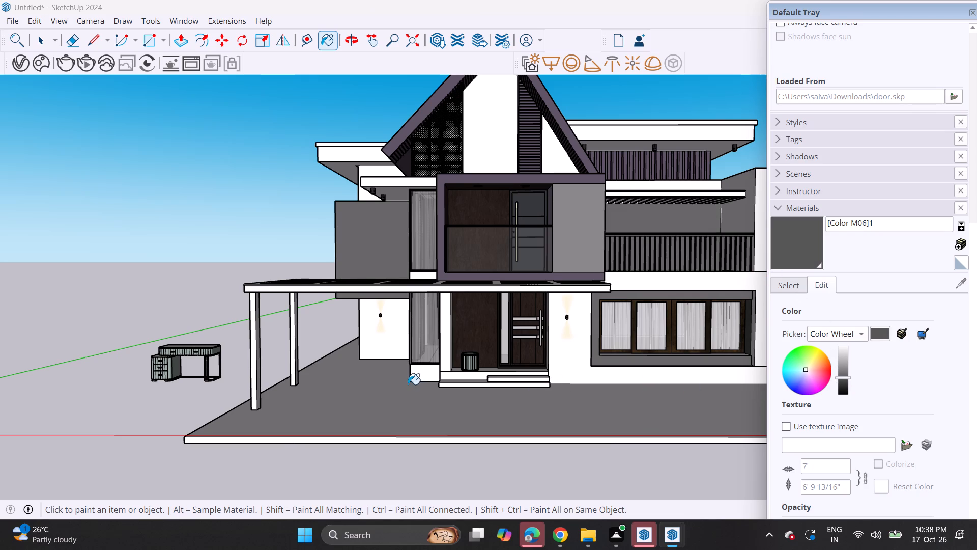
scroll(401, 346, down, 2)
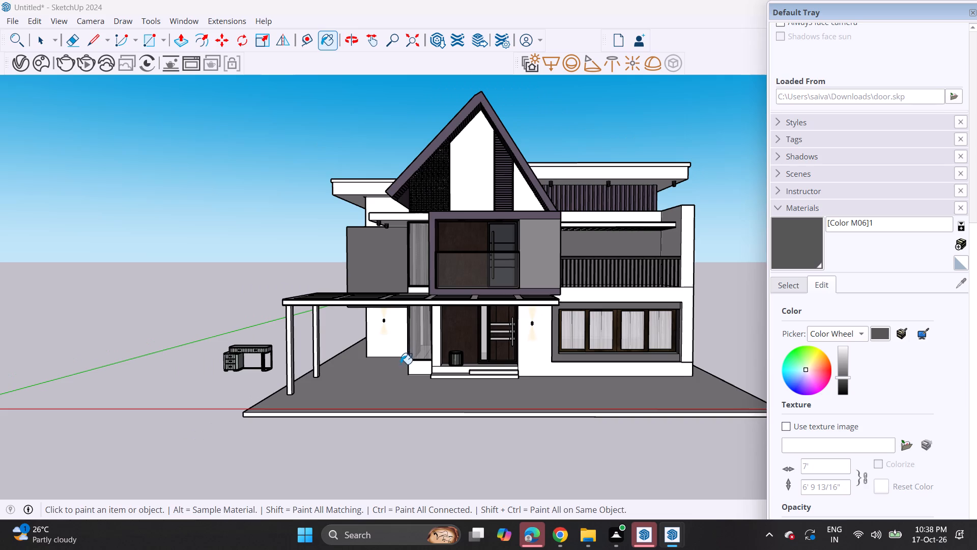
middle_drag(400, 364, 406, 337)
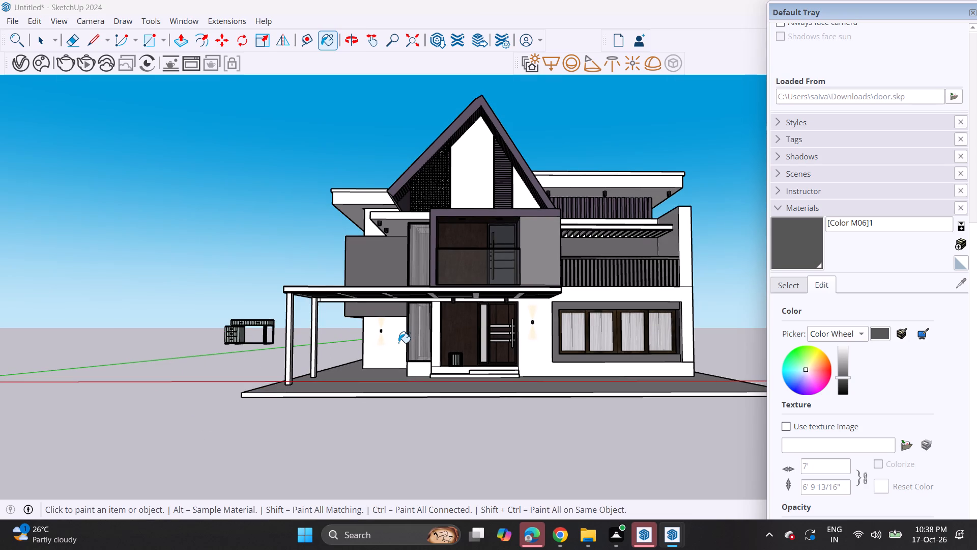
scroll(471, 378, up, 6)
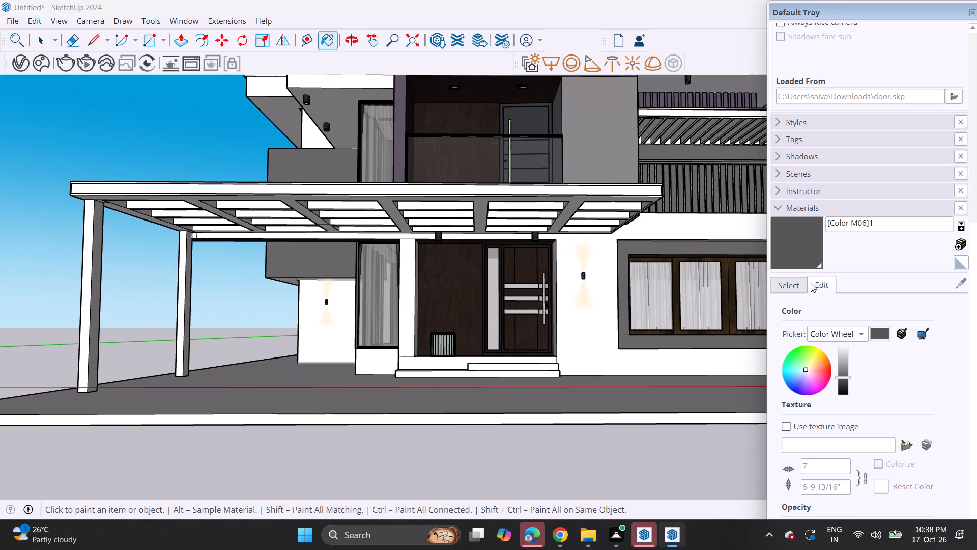
Paint the entrance platform and front-door steps with the Tile Grey material from the Tile collection.
click(791, 283)
click(859, 298)
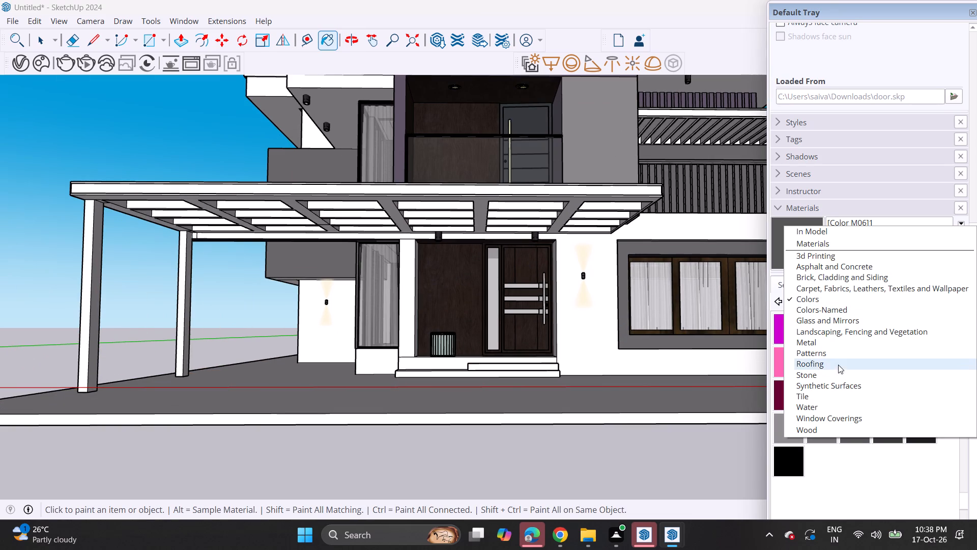
click(851, 371)
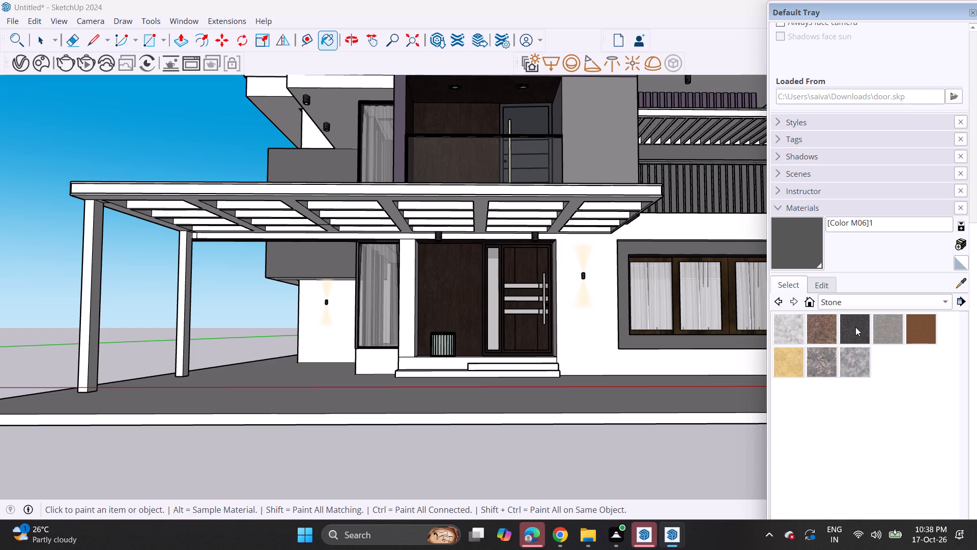
click(832, 299)
click(821, 325)
scroll(880, 421, down, 5)
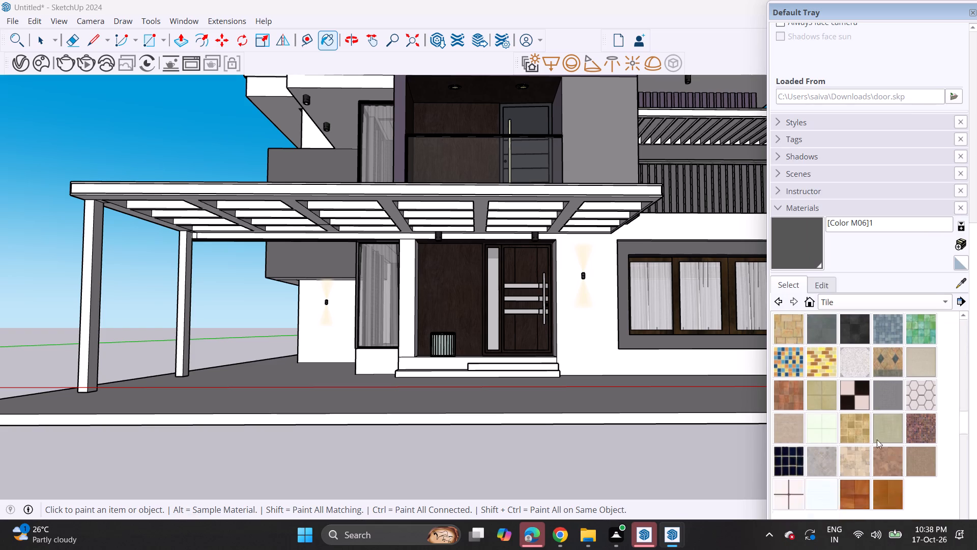
scroll(877, 439, down, 3)
scroll(878, 440, up, 4)
click(892, 382)
scroll(507, 364, up, 7)
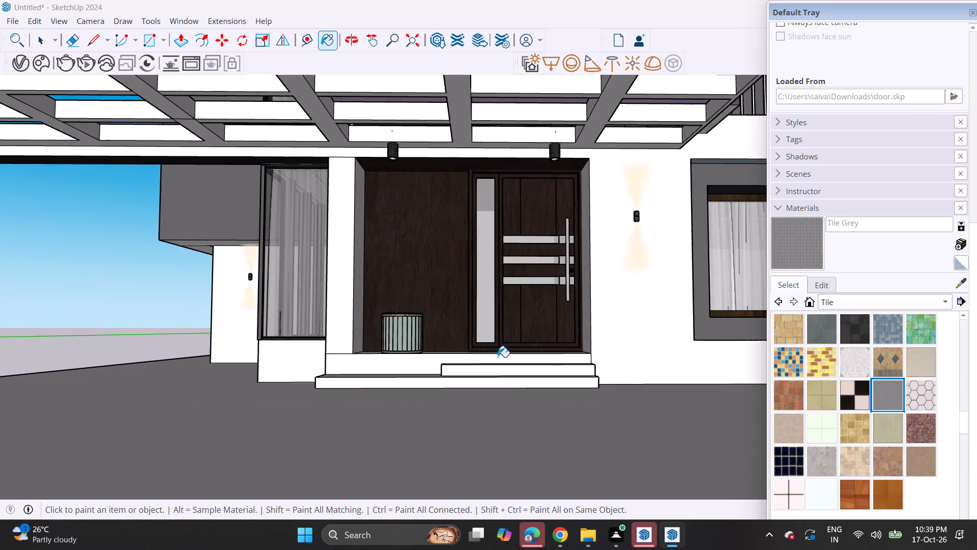
scroll(498, 357, up, 2)
click(498, 357)
click(502, 379)
click(506, 392)
scroll(506, 381, down, 5)
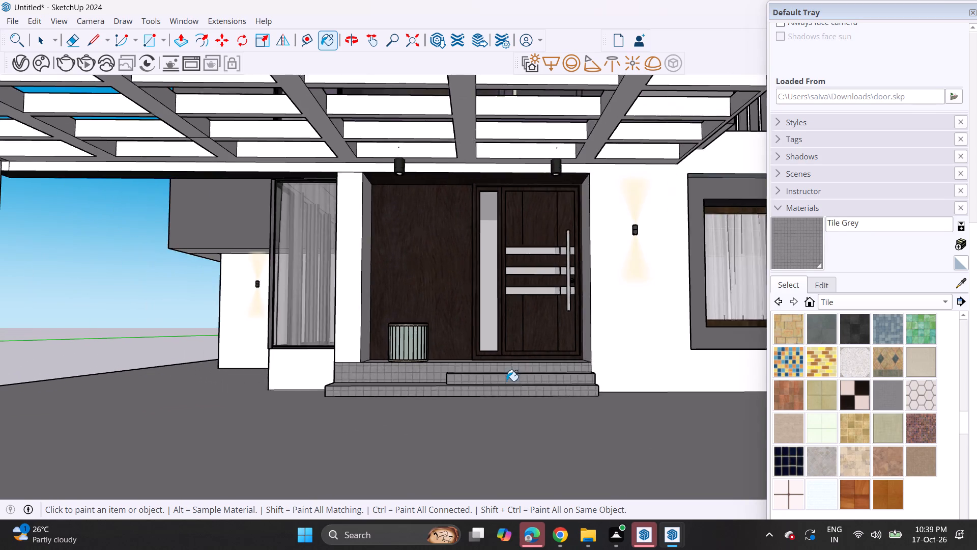
Extend the ground slab forward in front of the house by push/pulling its front edge face.
scroll(506, 381, down, 4)
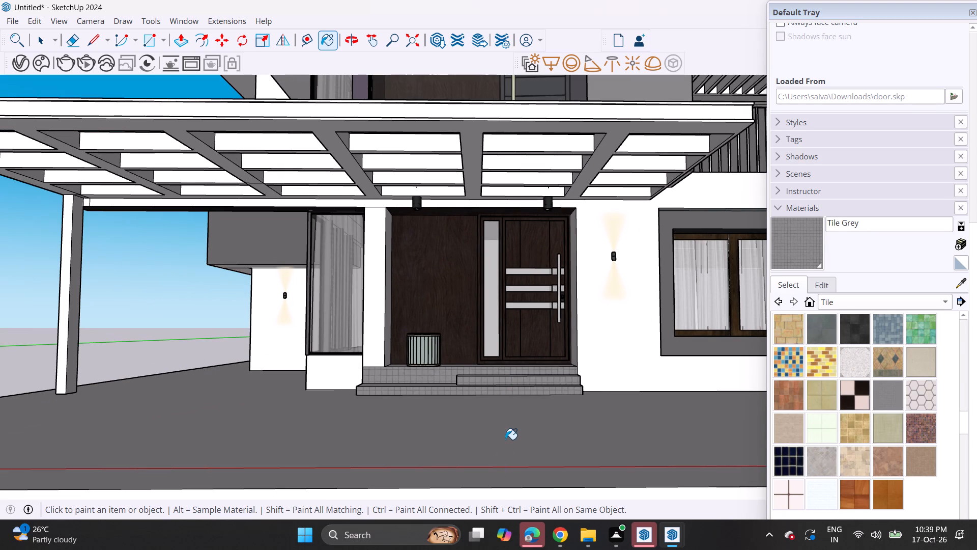
scroll(498, 403, down, 13)
middle_drag(490, 407, 484, 434)
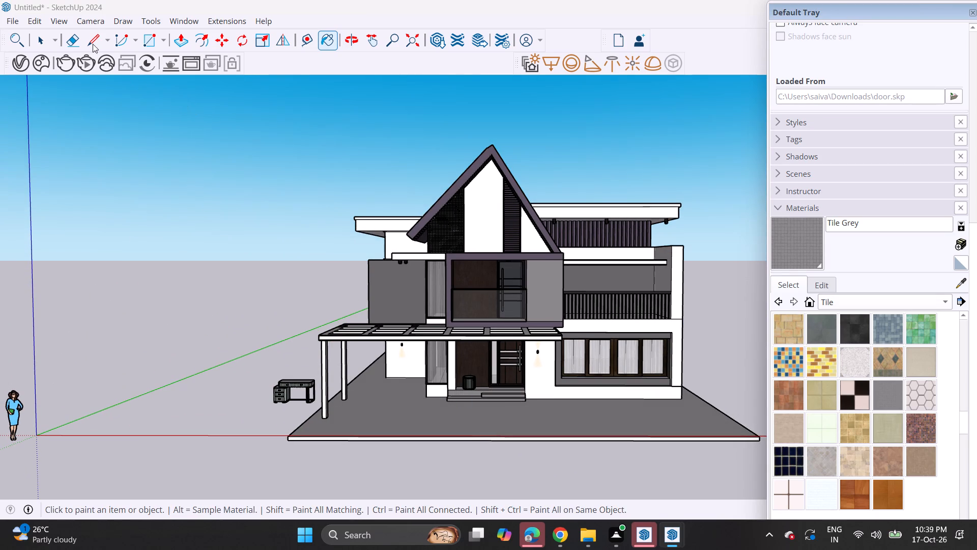
click(179, 44)
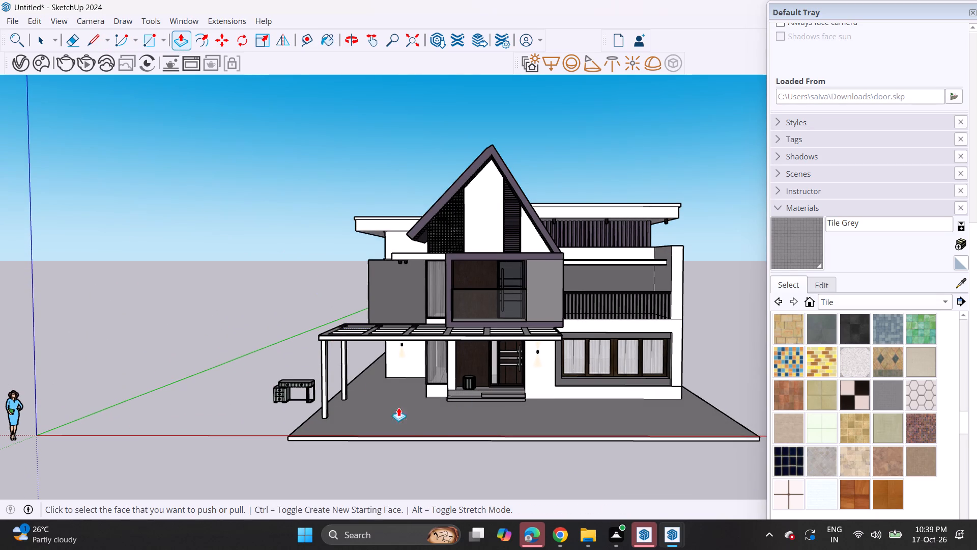
click(418, 438)
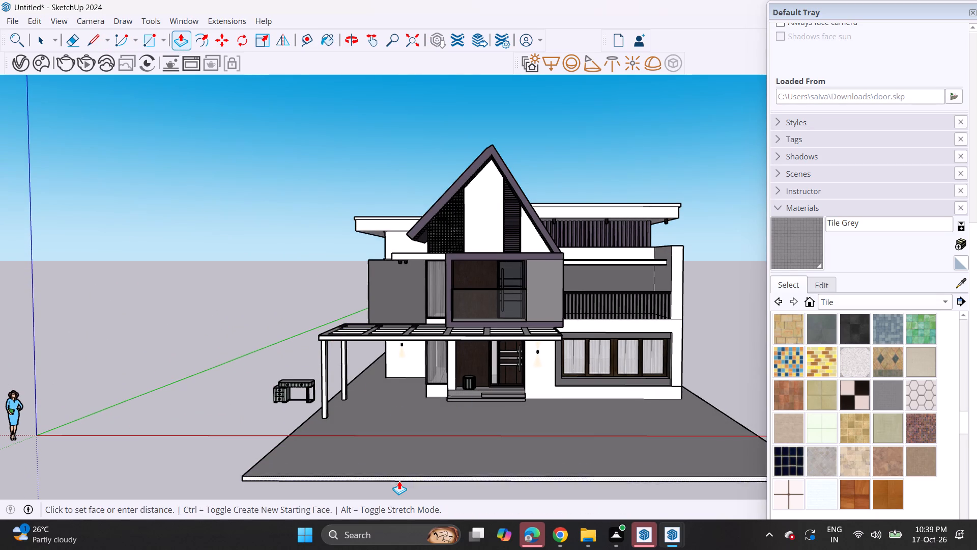
click(399, 481)
Delete the stray desk standing beside the house slab.
middle_drag(362, 383, 358, 363)
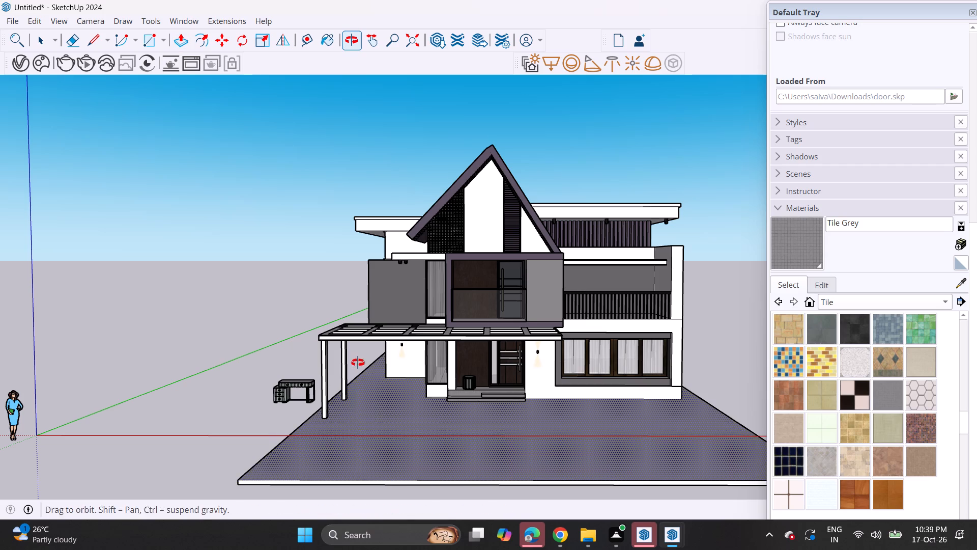
middle_drag(358, 363, 358, 361)
key(space)
drag(251, 347, 287, 404)
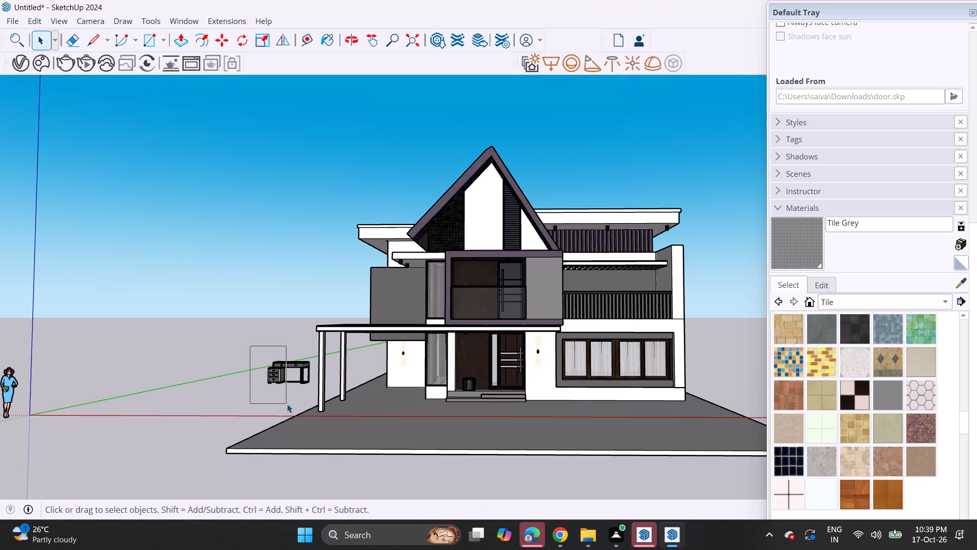
drag(287, 404, 312, 400)
key(Delete)
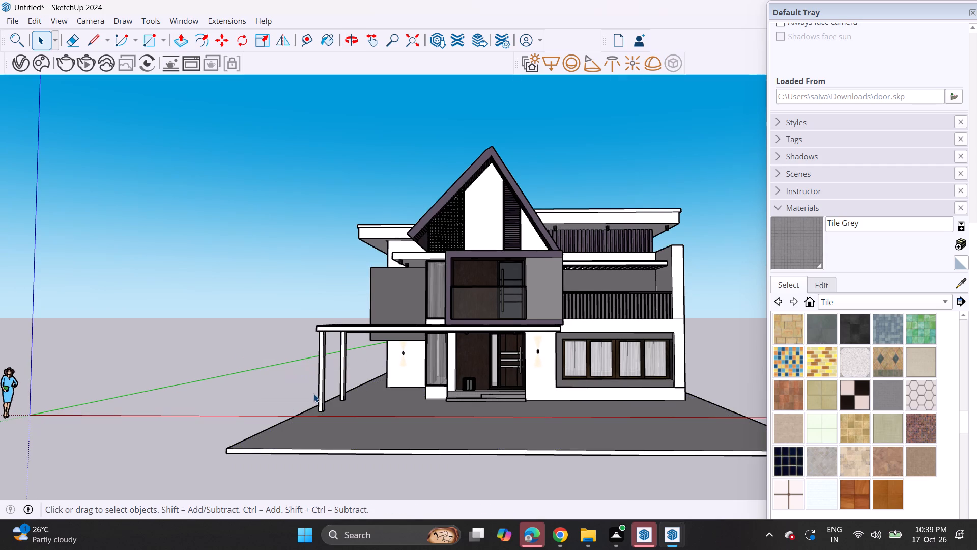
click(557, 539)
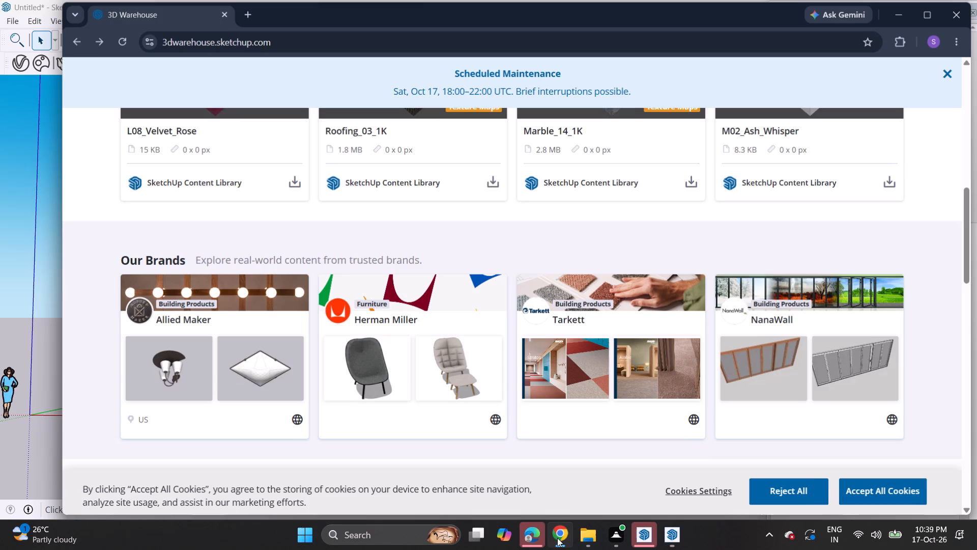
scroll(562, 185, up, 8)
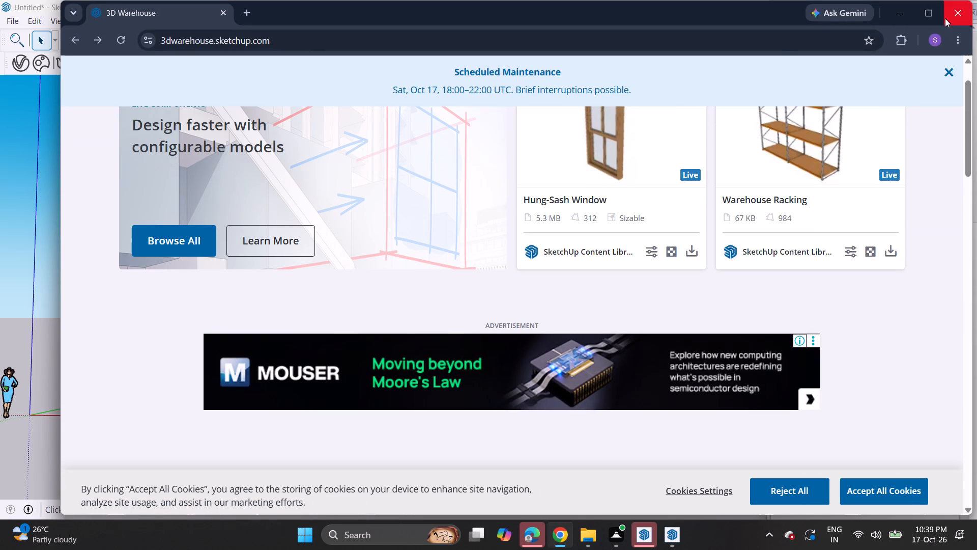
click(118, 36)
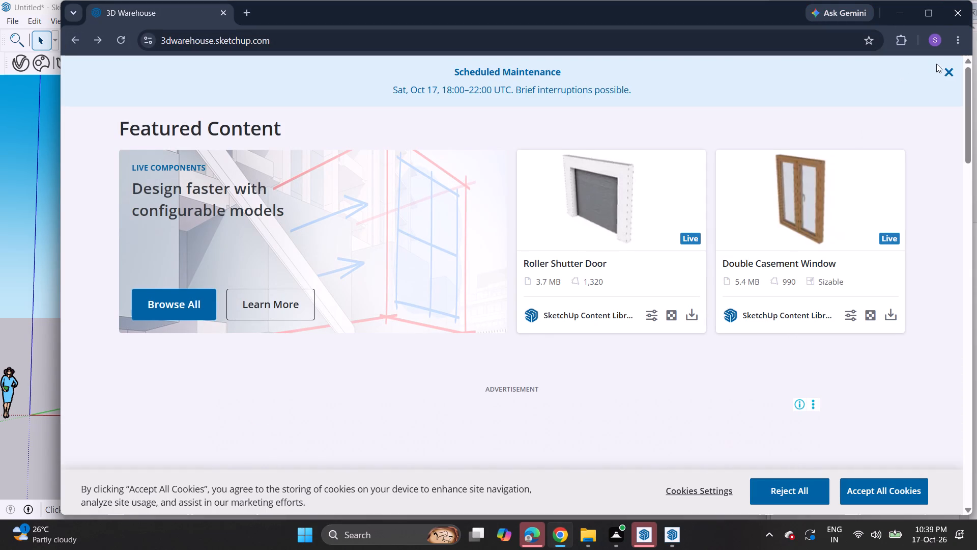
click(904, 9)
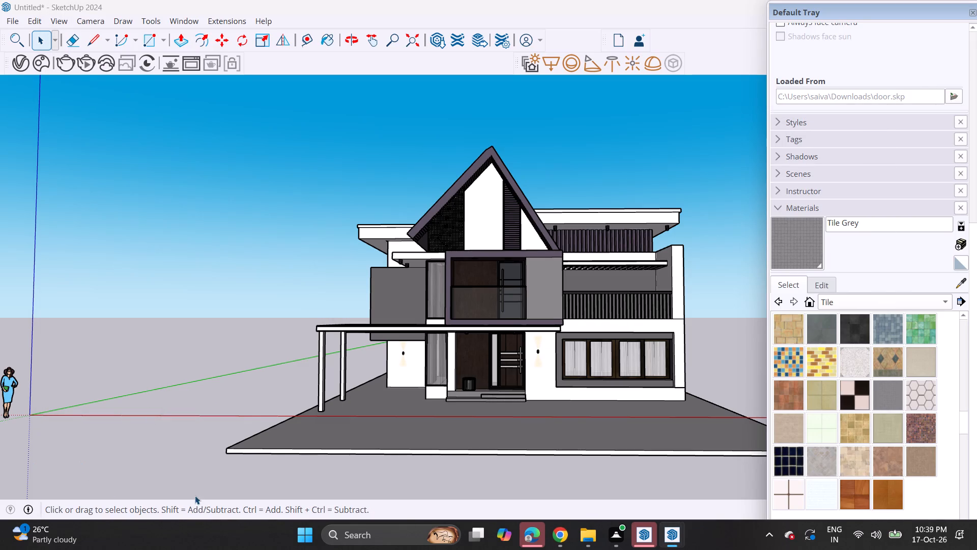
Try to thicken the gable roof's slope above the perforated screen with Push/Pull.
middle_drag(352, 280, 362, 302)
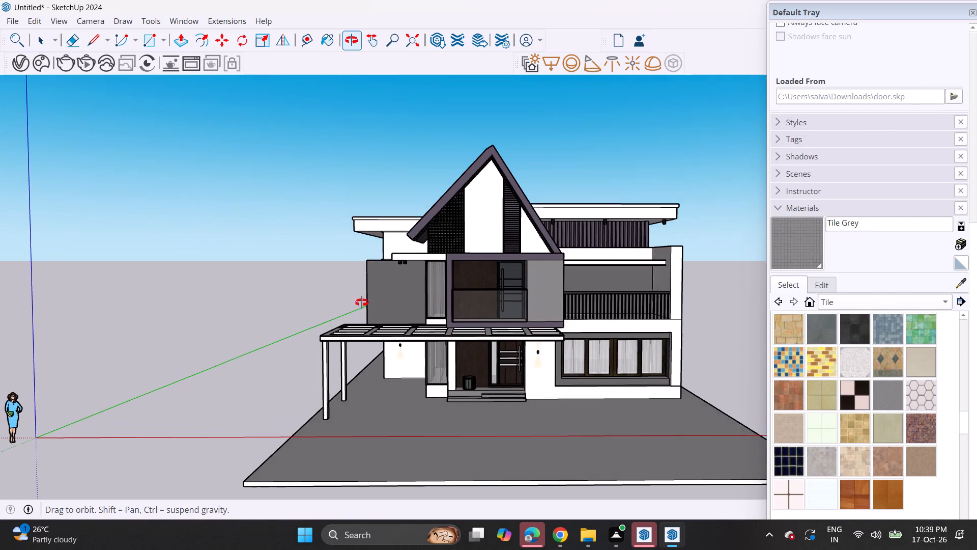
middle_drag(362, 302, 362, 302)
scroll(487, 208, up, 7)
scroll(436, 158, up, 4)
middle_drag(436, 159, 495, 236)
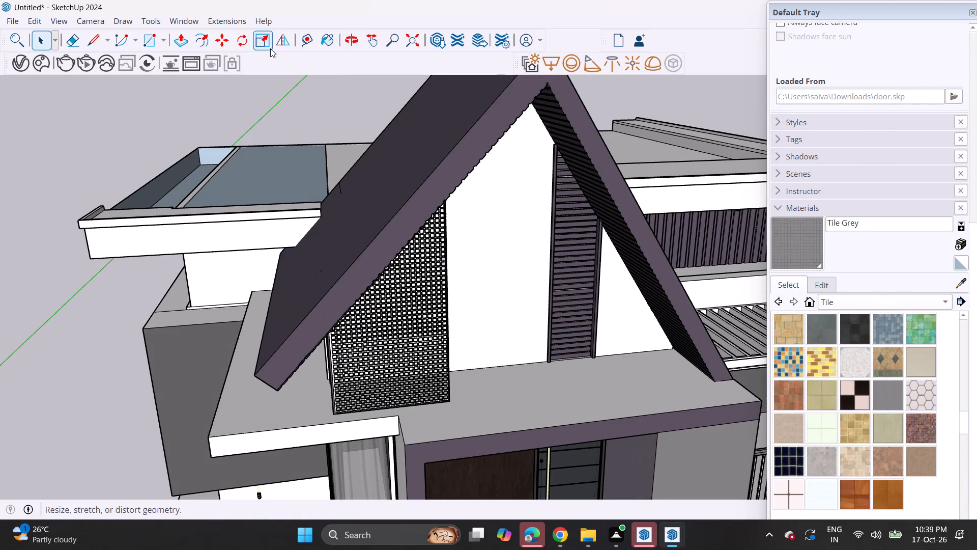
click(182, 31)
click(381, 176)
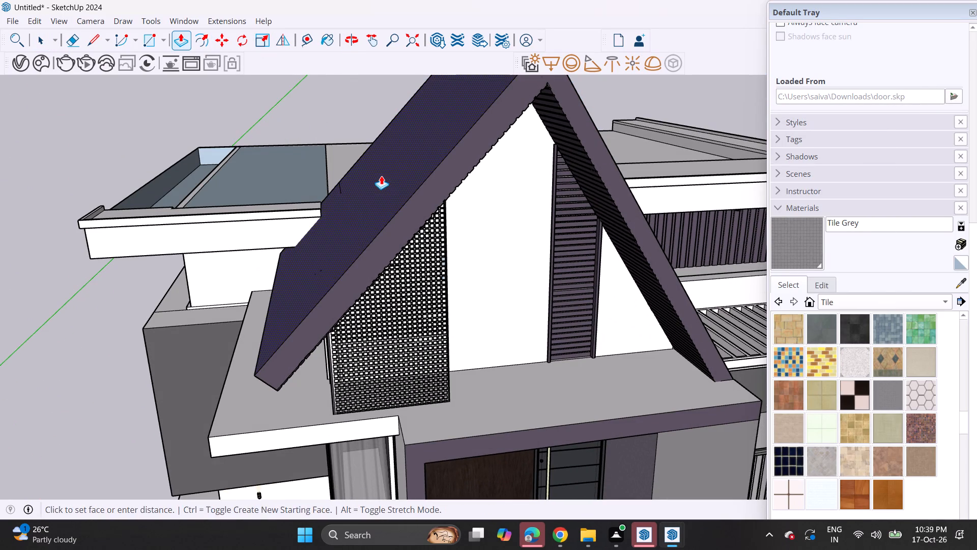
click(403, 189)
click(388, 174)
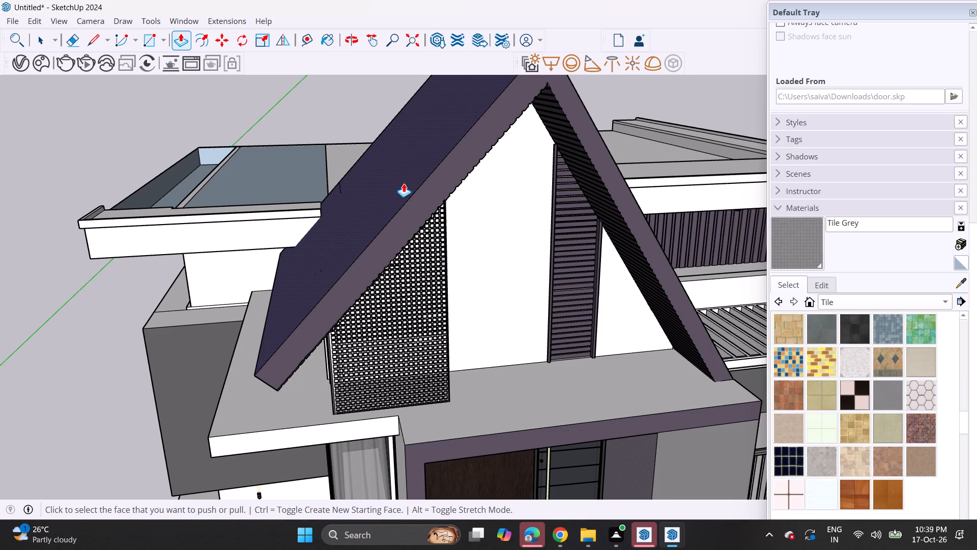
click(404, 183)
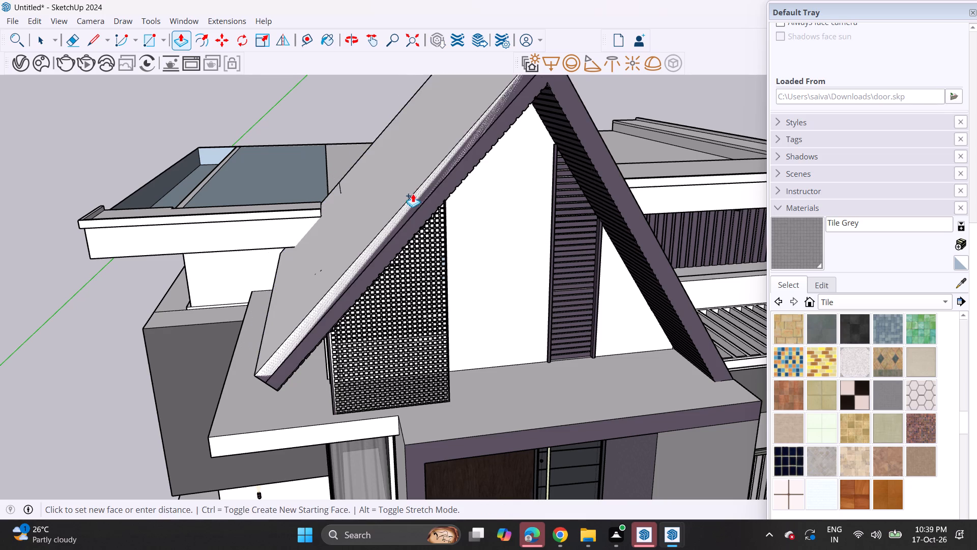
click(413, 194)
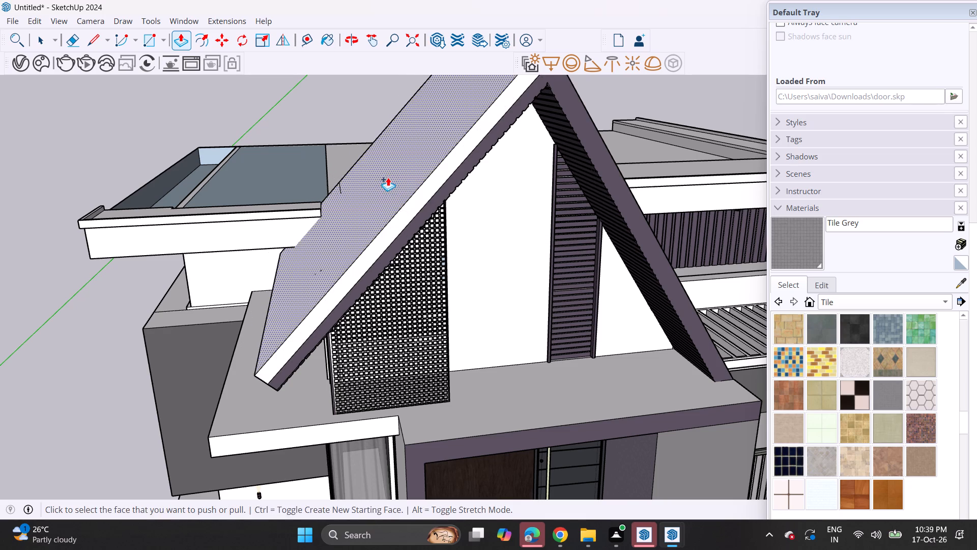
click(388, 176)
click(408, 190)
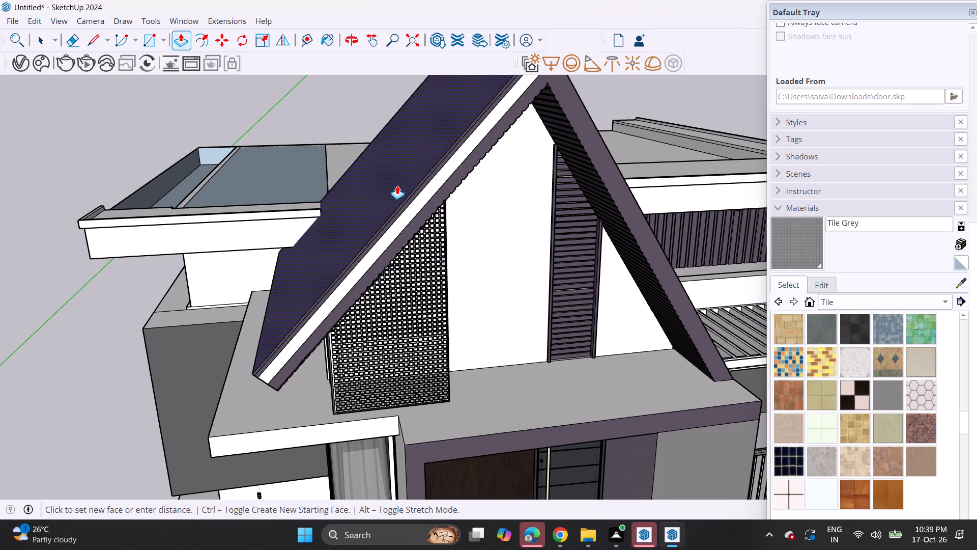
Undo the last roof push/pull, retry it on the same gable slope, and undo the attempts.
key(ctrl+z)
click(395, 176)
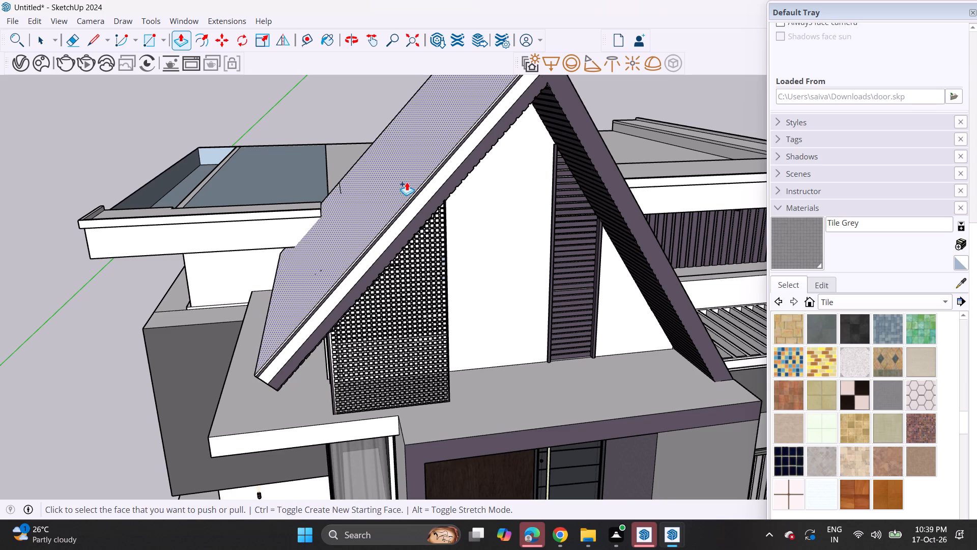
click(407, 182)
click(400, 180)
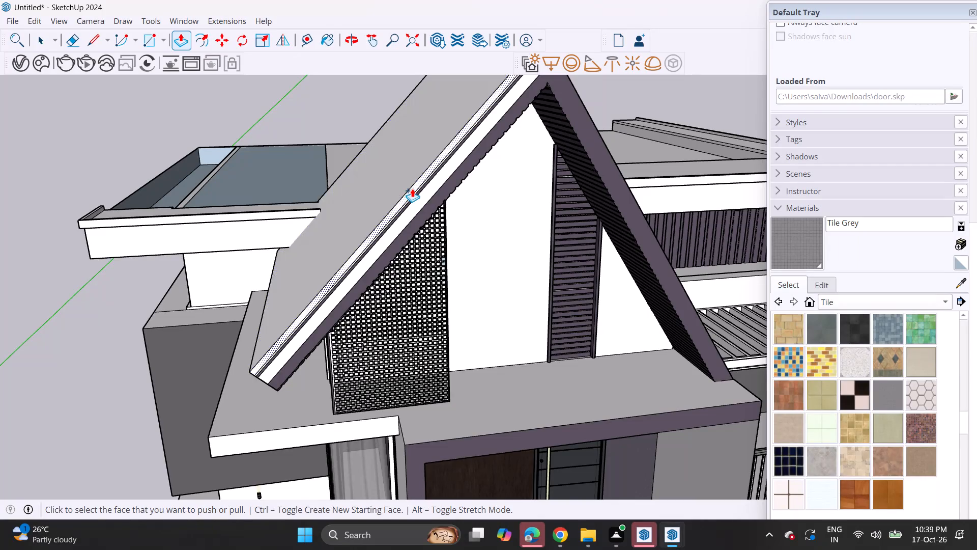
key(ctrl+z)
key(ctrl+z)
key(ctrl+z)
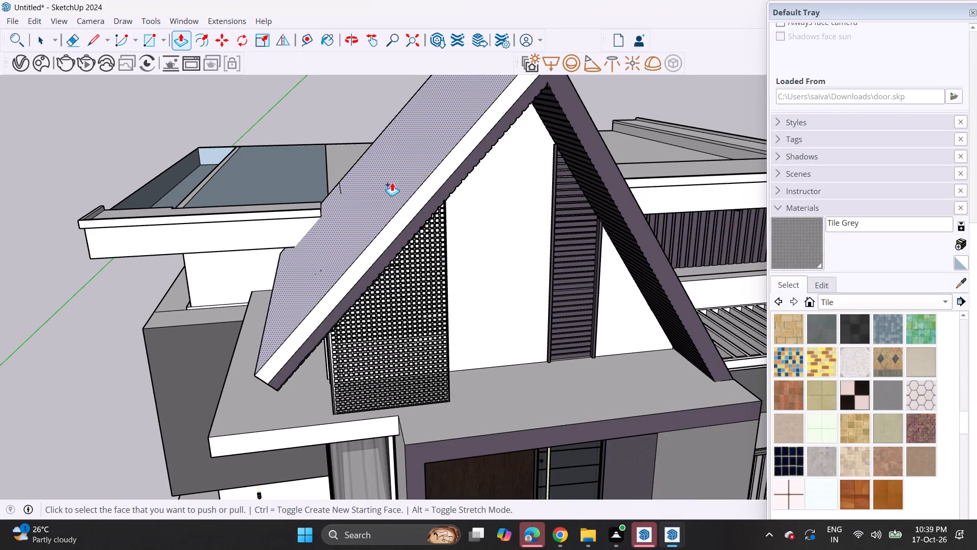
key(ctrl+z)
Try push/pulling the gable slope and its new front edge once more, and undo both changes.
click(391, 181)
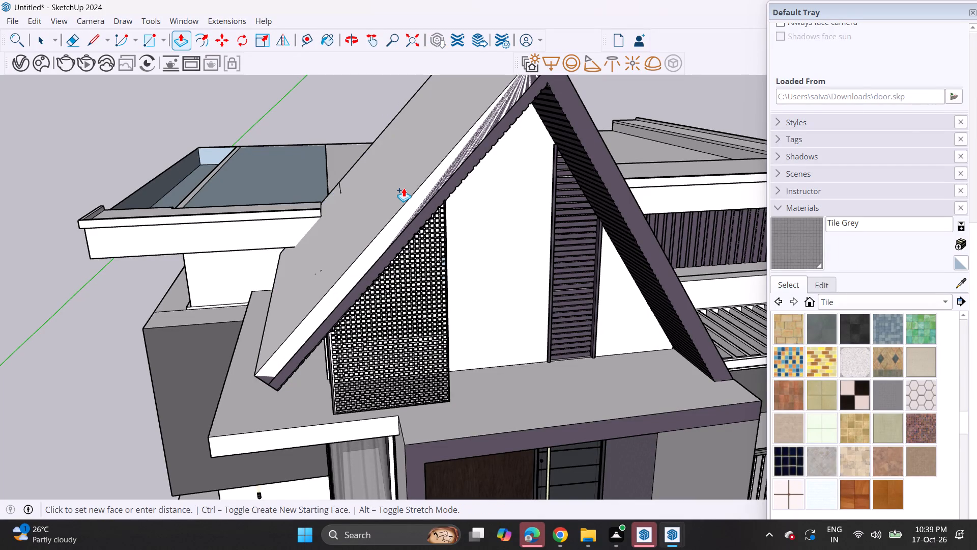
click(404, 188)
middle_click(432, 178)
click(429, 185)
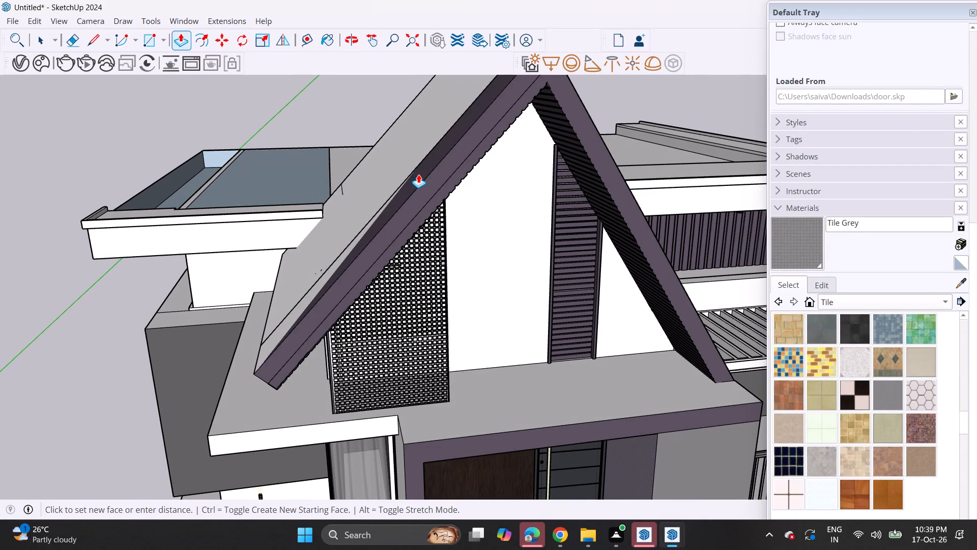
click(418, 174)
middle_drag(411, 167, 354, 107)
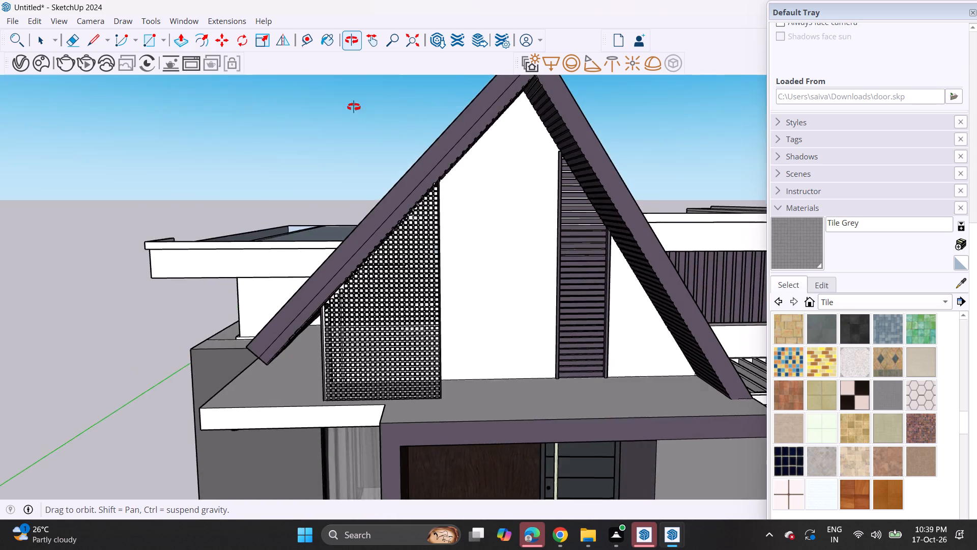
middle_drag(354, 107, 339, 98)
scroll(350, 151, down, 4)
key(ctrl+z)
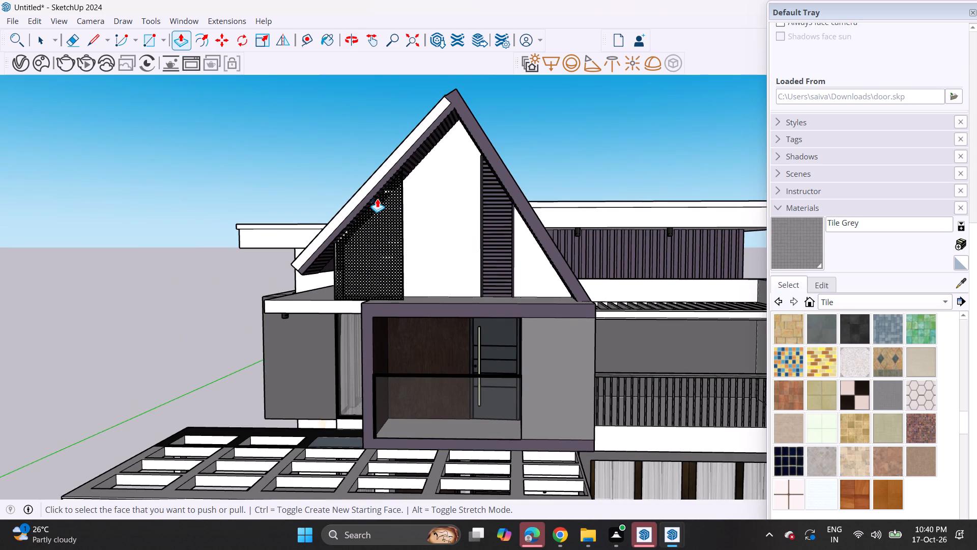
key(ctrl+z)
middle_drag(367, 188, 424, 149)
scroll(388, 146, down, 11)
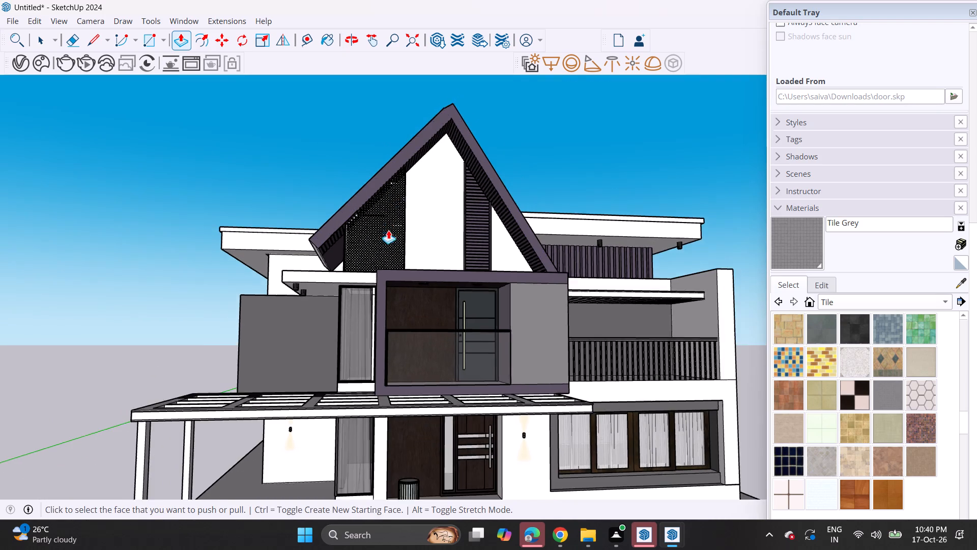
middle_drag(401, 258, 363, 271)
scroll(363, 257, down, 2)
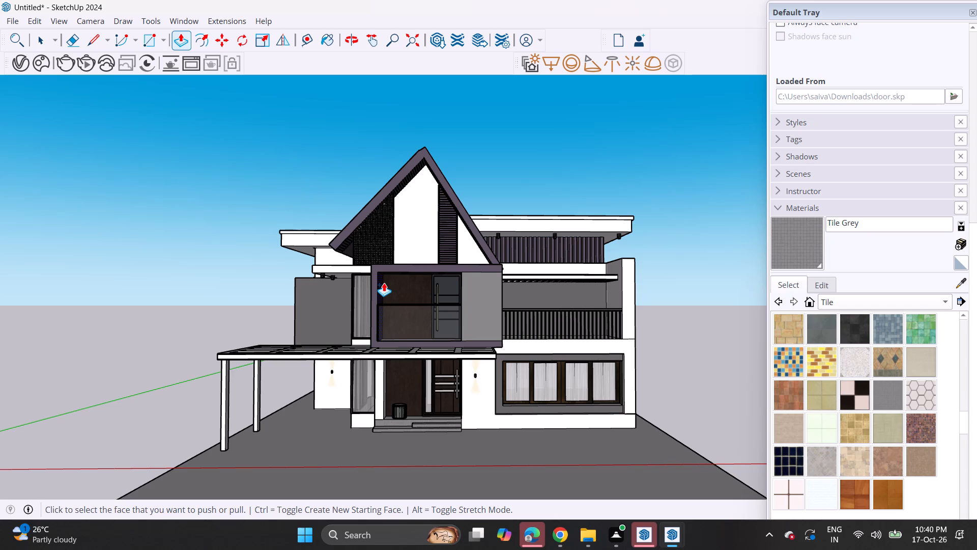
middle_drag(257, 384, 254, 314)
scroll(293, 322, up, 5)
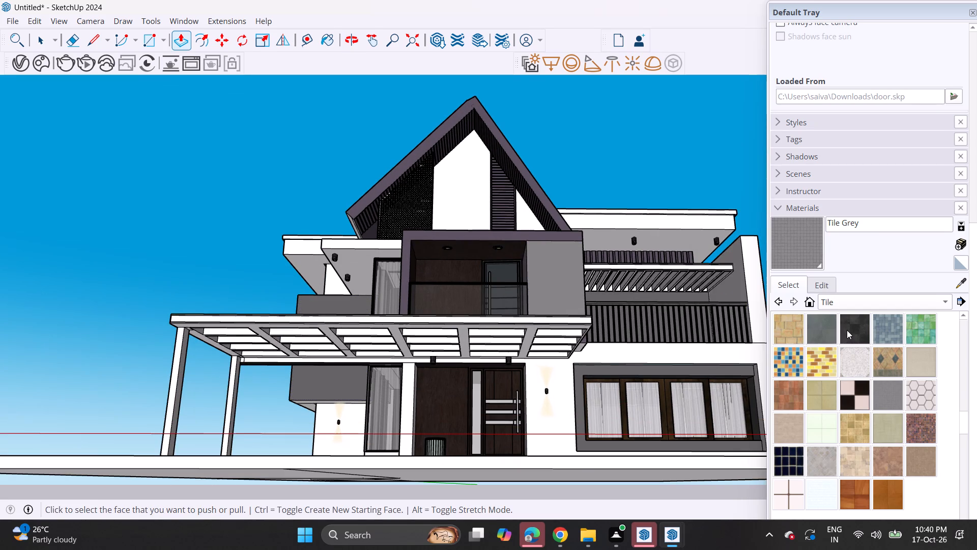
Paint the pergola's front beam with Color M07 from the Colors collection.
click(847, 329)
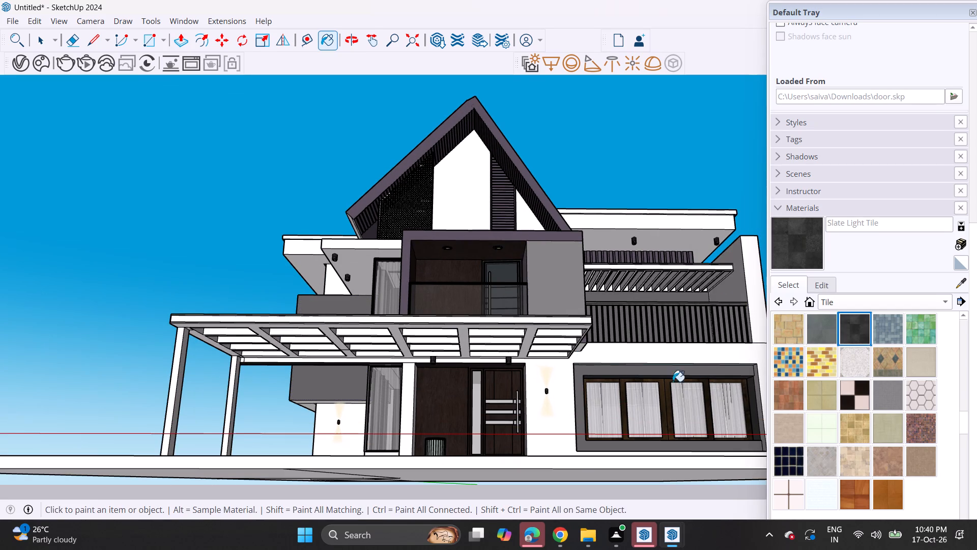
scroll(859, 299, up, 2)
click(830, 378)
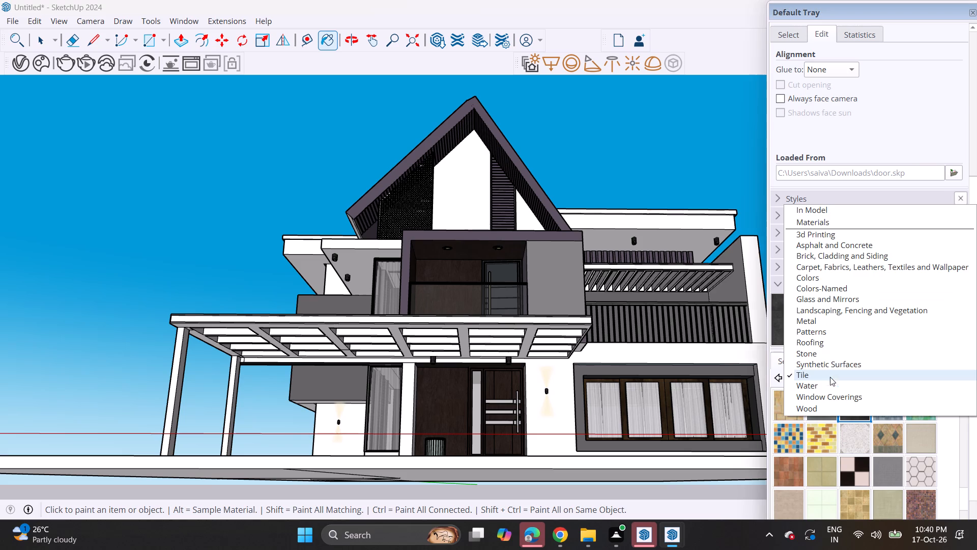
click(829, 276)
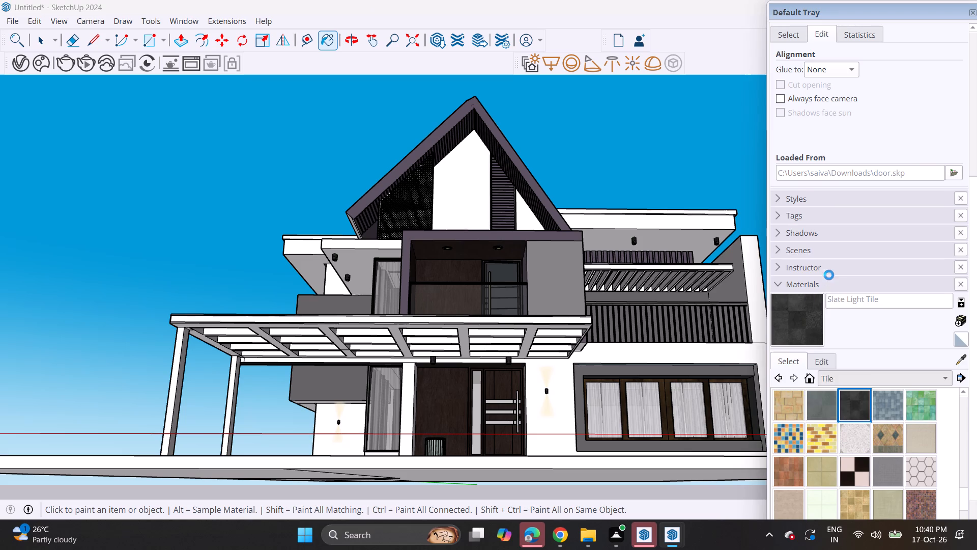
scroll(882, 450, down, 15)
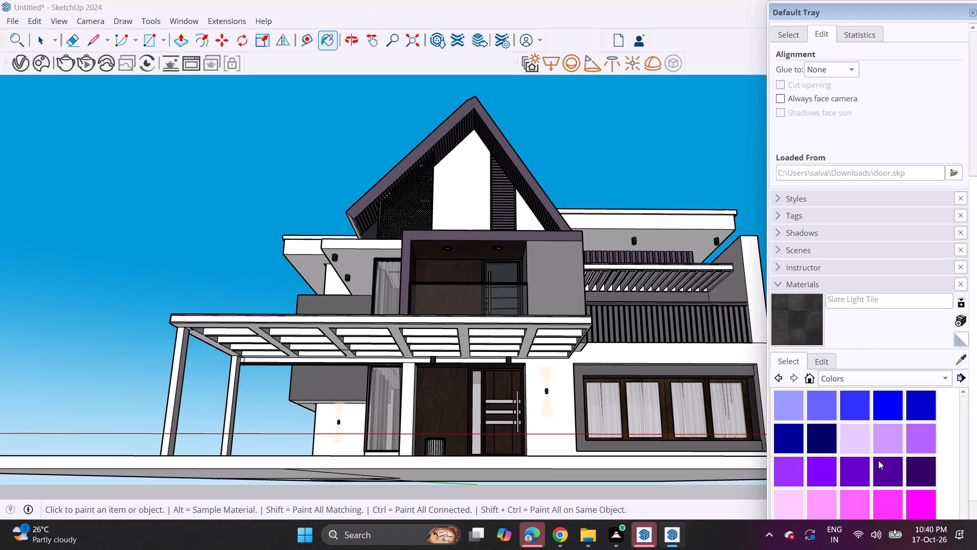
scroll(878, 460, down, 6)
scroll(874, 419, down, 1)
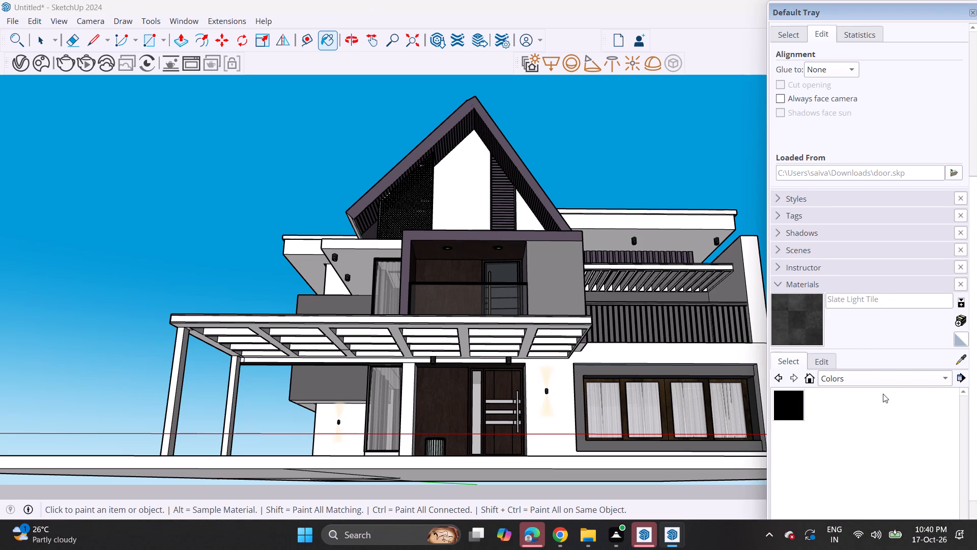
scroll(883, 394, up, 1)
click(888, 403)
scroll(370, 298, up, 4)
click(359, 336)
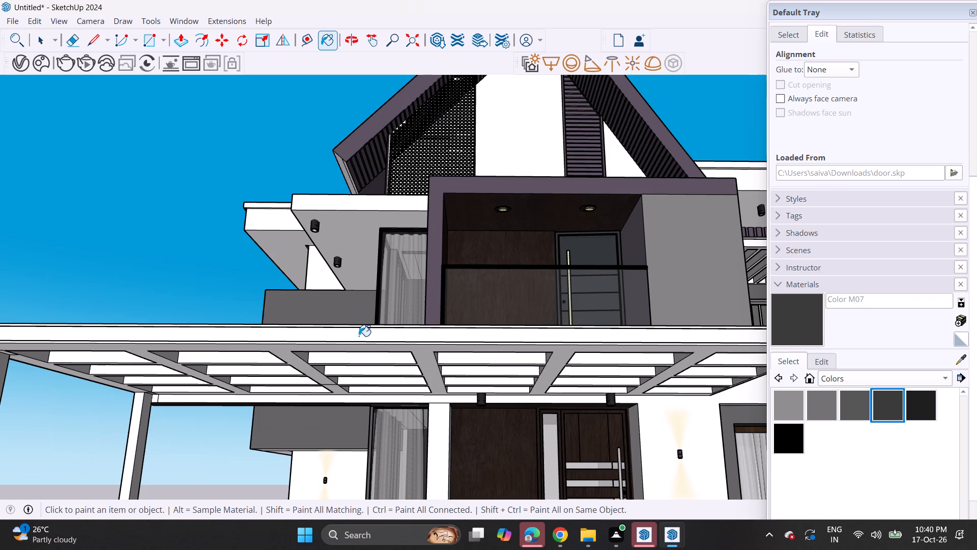
Paint the pergola's front beam, its upper and lower trims and the underside of the frame with Color M08.
scroll(359, 336, down, 7)
click(918, 402)
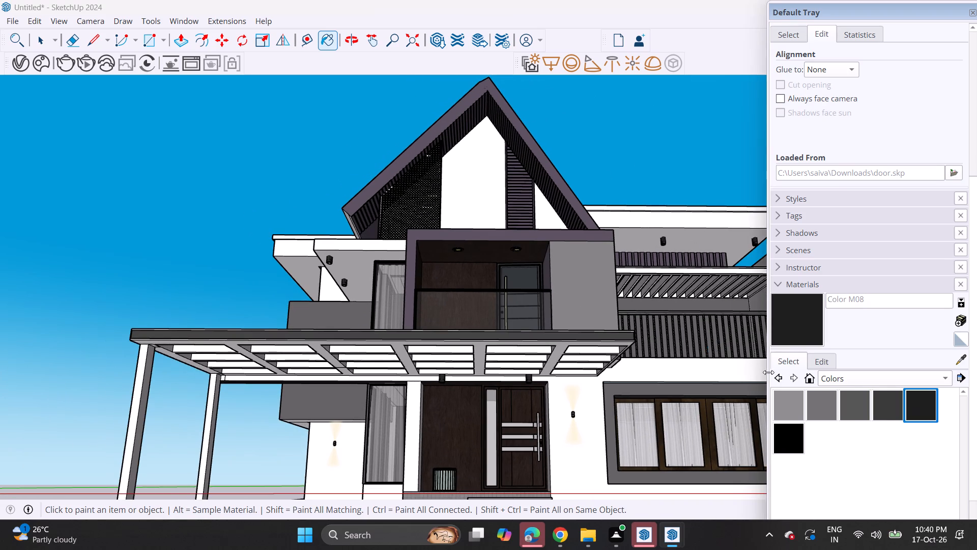
scroll(624, 319, up, 5)
click(588, 340)
scroll(588, 338, up, 9)
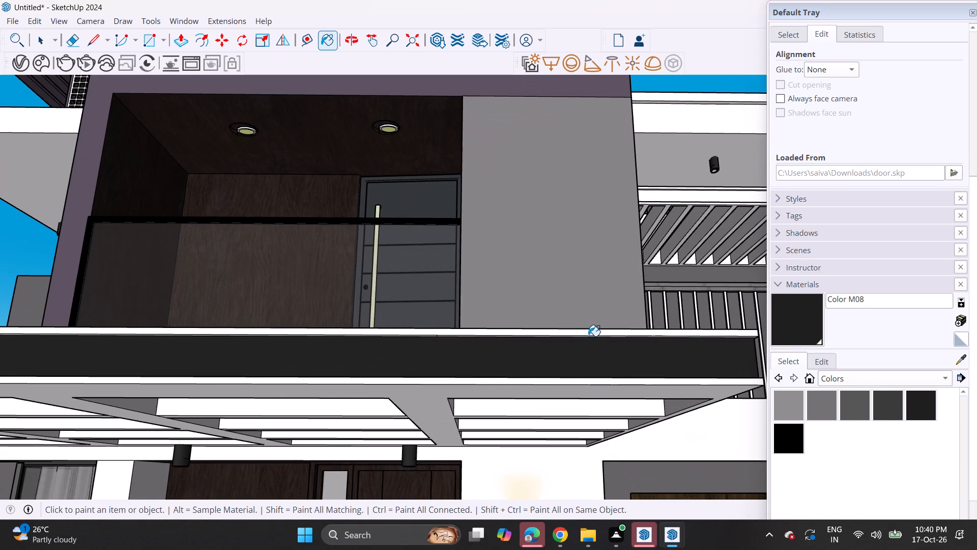
click(589, 330)
scroll(589, 380, down, 3)
click(589, 379)
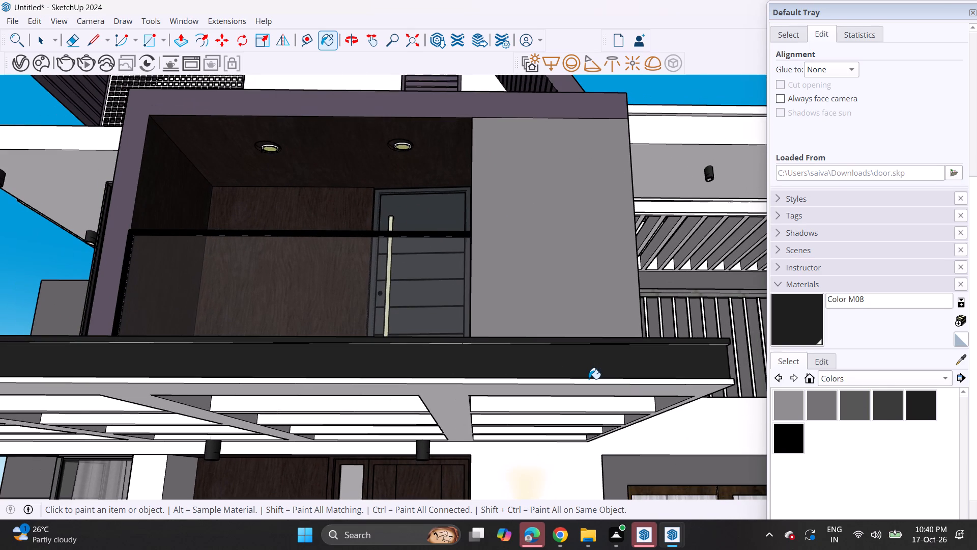
click(589, 379)
click(589, 383)
click(589, 387)
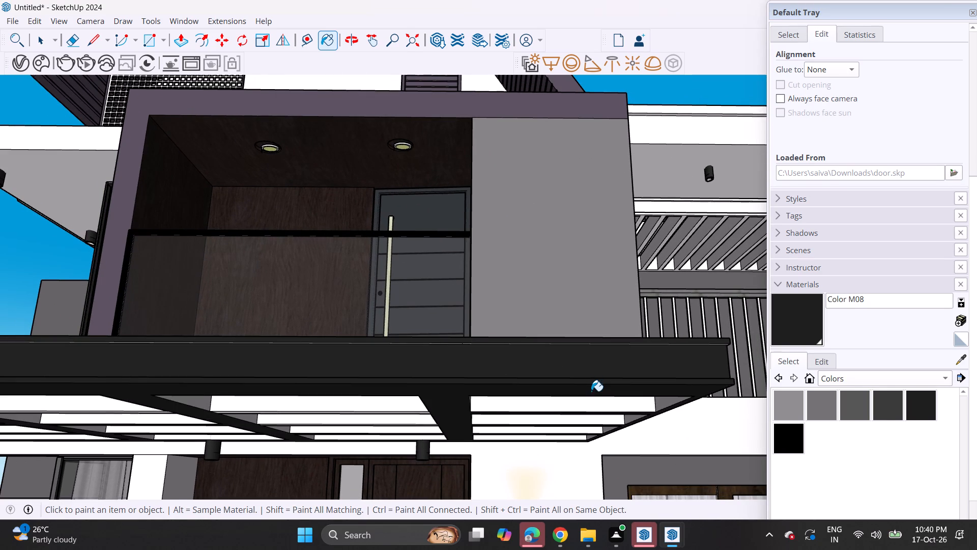
Paint the pergola's front and rear posts, the adjoining corner faces and the rear beam with Color M08.
scroll(591, 392, down, 20)
scroll(591, 392, down, 9)
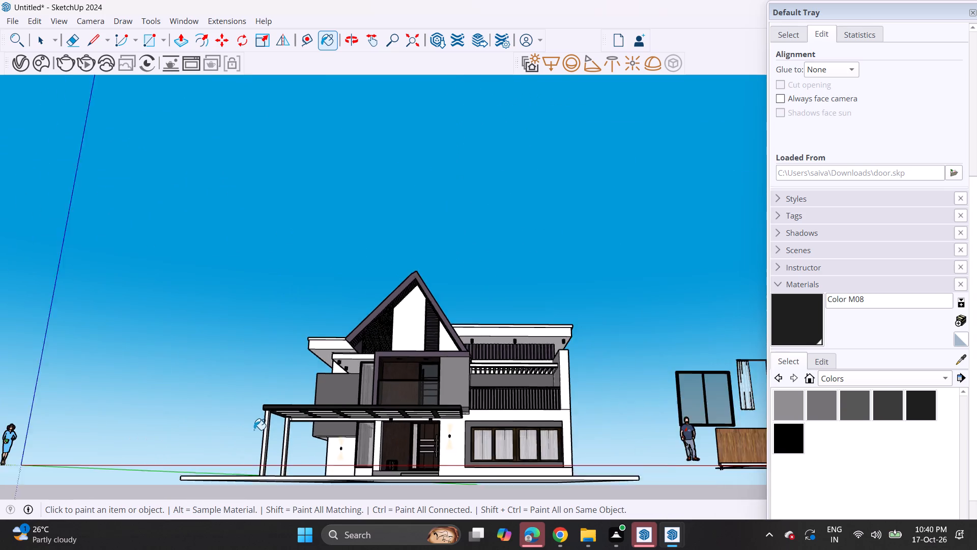
scroll(254, 430, down, 1)
scroll(267, 432, up, 17)
click(250, 403)
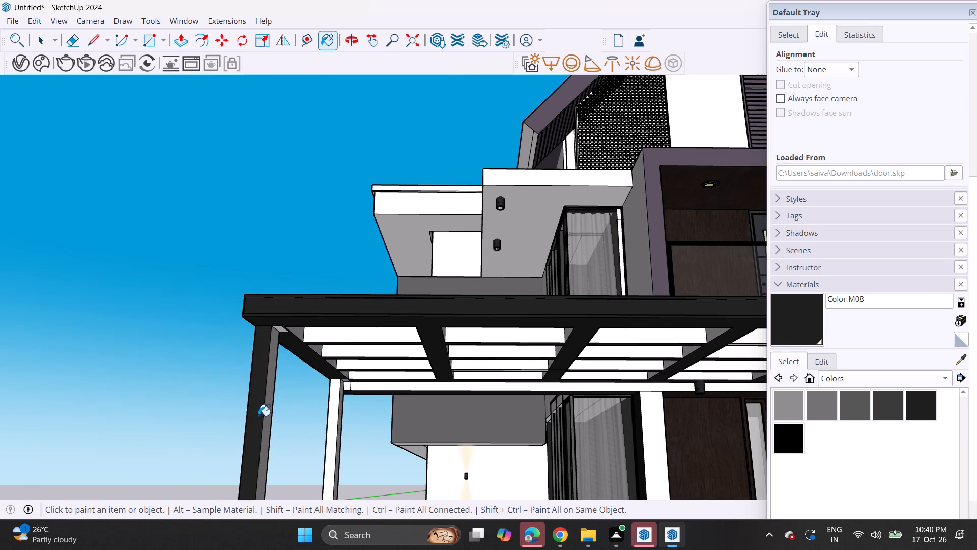
click(264, 424)
scroll(277, 355, up, 4)
click(275, 322)
click(281, 316)
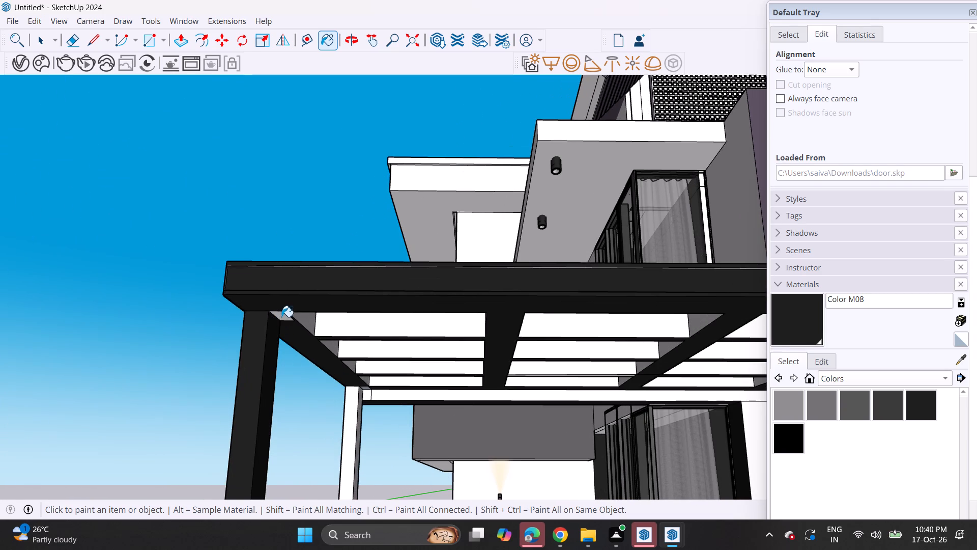
scroll(332, 392, up, 4)
click(360, 425)
click(410, 392)
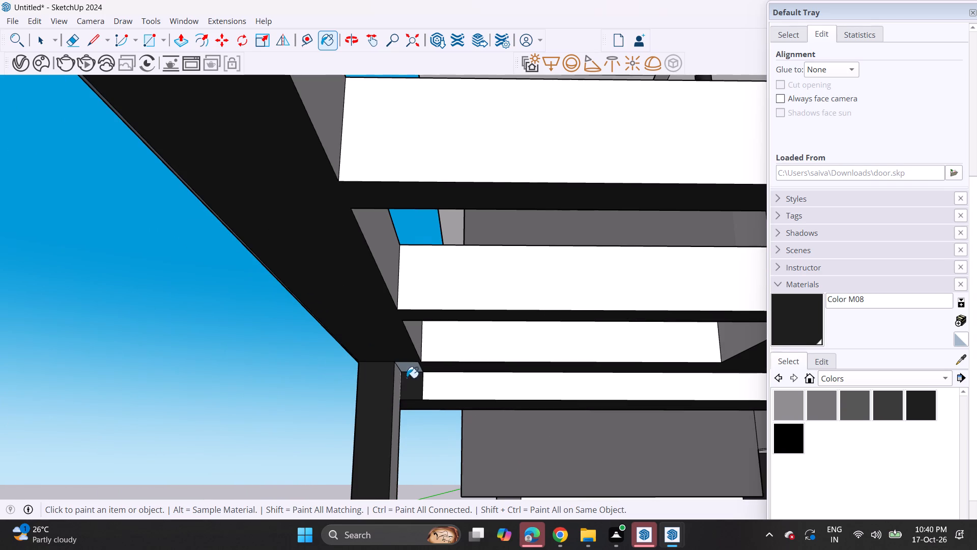
click(408, 368)
click(396, 387)
click(423, 386)
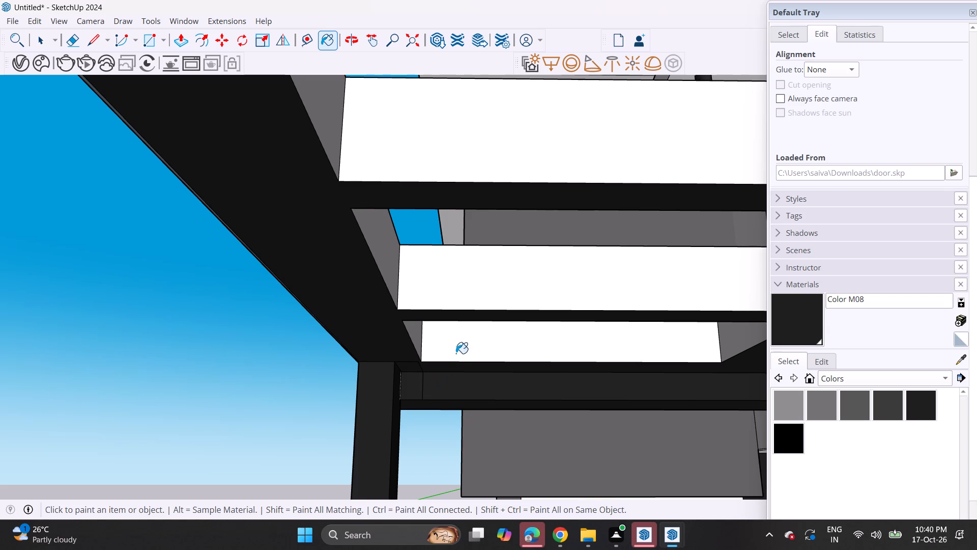
Paint the inner faces of the cross-beams in the pergola's outermost bay, above the posts, with Color M08.
click(461, 349)
click(469, 296)
click(375, 264)
click(416, 325)
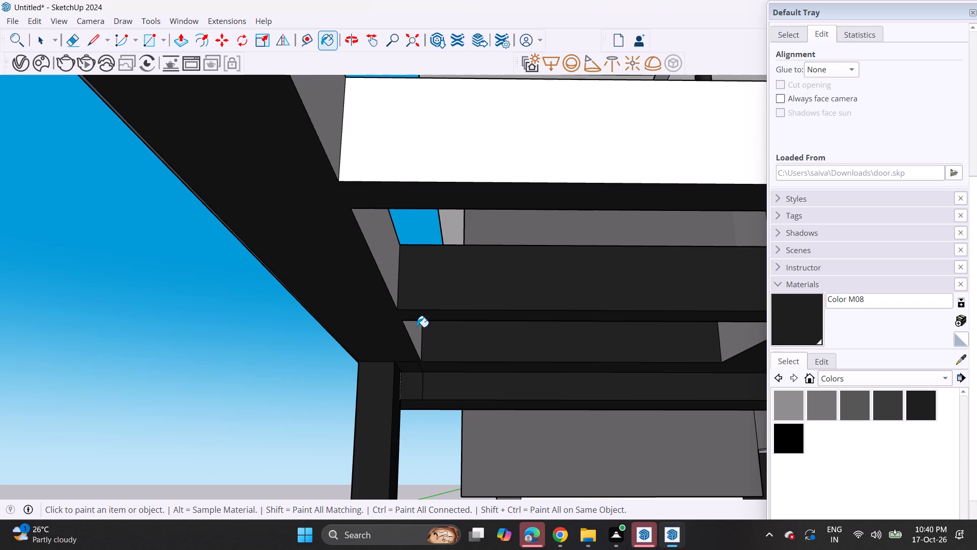
click(389, 270)
scroll(330, 218, down, 15)
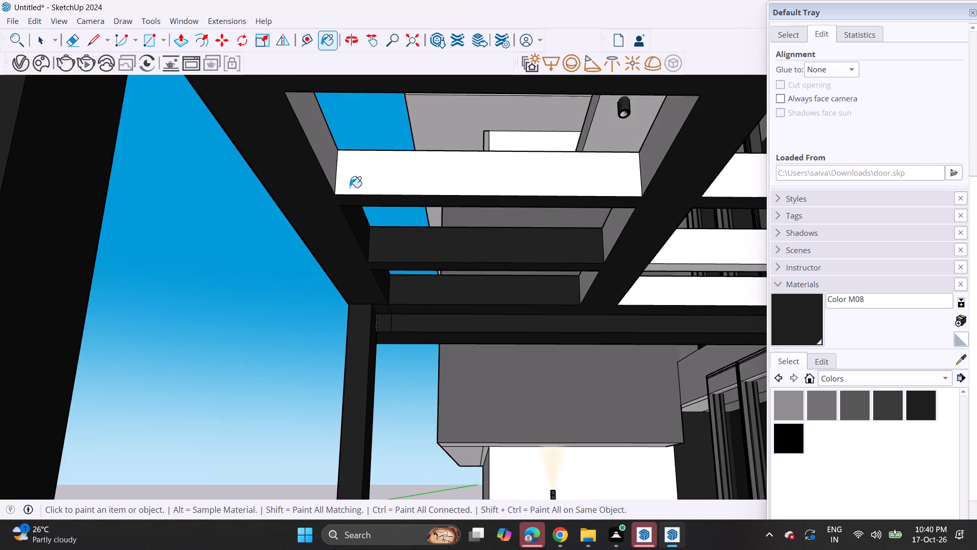
scroll(350, 187, down, 10)
click(360, 174)
click(340, 164)
click(336, 139)
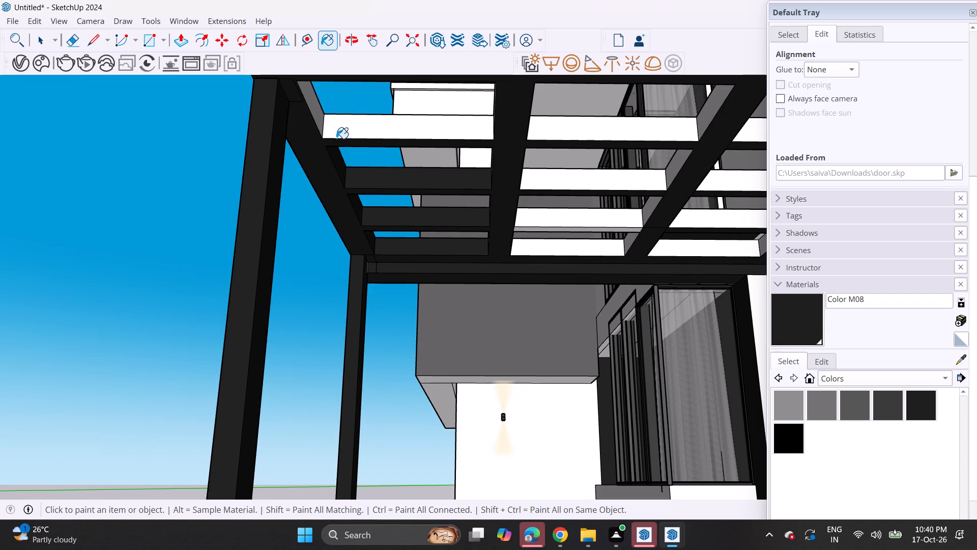
click(315, 113)
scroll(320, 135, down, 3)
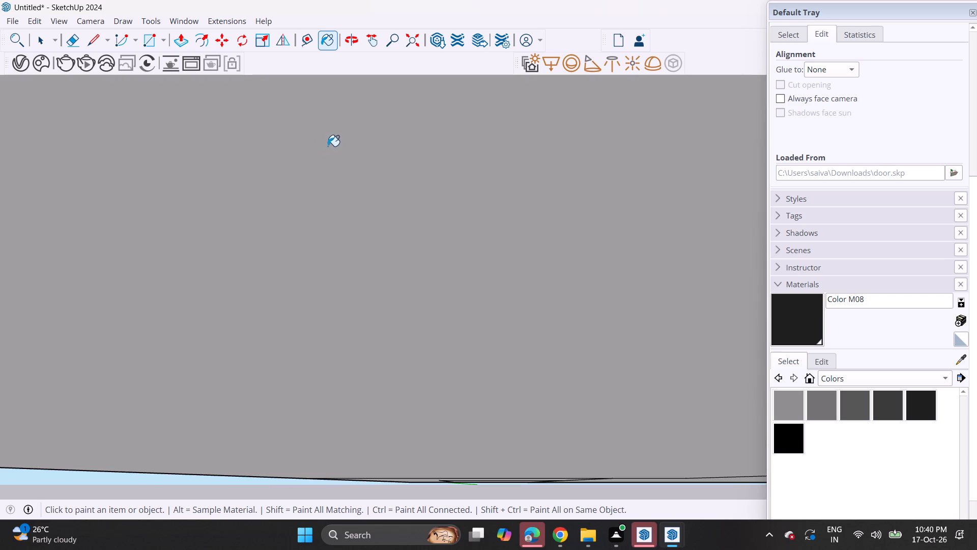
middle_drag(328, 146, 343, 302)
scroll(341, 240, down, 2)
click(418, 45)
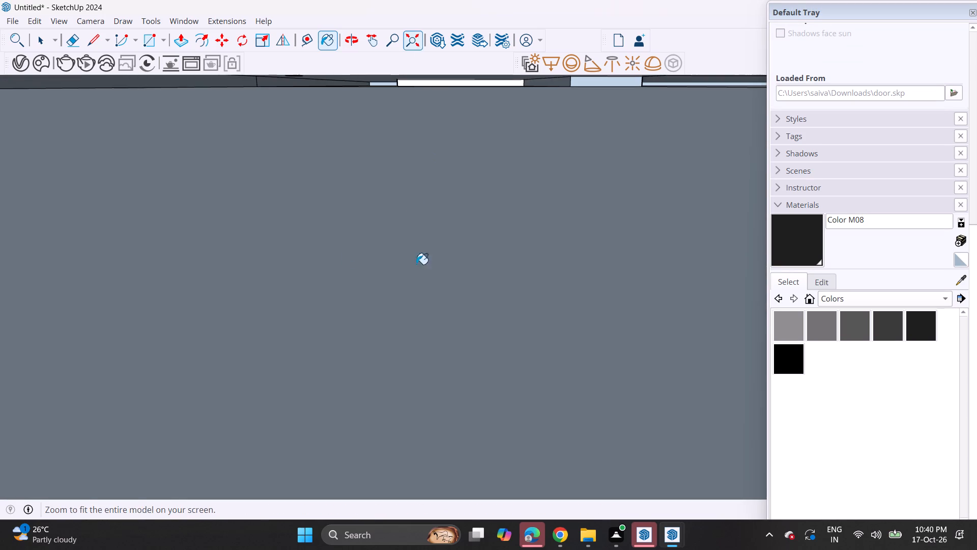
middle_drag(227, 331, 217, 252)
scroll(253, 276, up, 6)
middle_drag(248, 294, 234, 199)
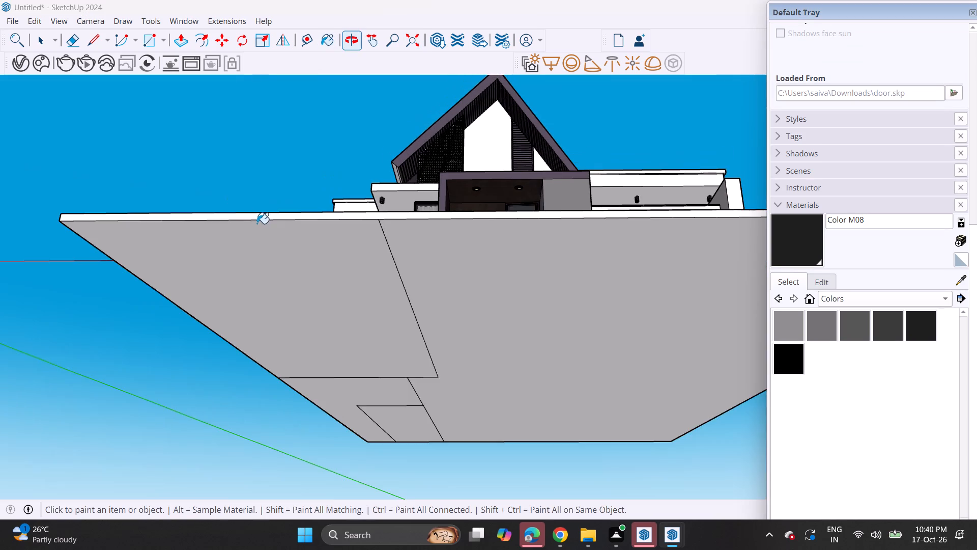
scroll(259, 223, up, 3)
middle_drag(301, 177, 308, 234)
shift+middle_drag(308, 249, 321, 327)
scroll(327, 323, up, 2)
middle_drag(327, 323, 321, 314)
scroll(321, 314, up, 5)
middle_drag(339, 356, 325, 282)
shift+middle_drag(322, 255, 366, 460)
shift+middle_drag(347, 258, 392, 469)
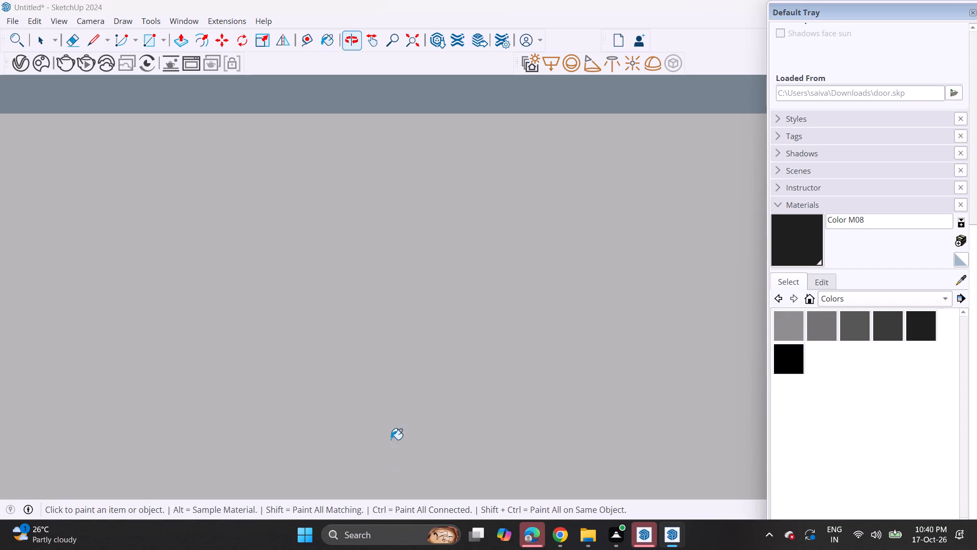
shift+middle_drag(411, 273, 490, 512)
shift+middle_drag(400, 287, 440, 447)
Paint the inner beam faces of the pergola's second bay from the posts with Color M08.
click(407, 37)
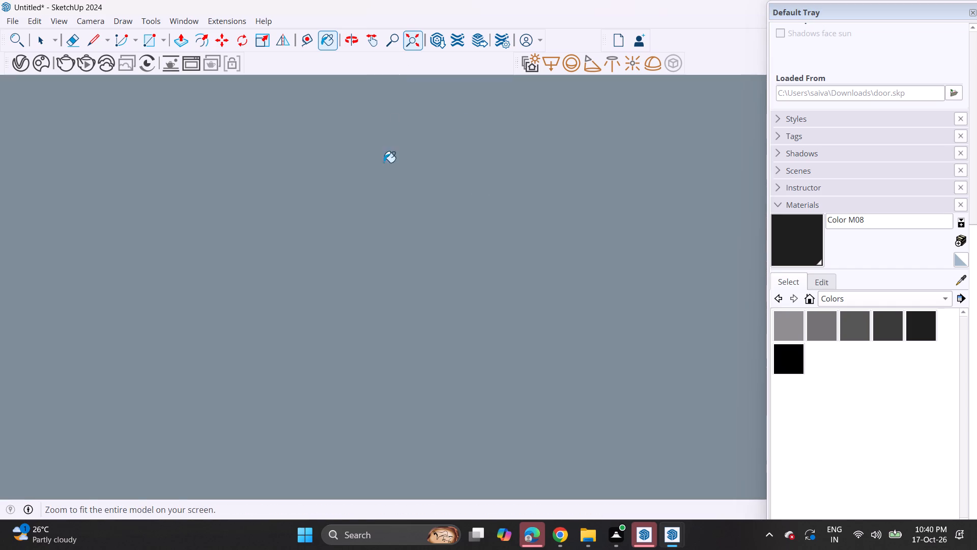
middle_drag(378, 199, 391, 294)
scroll(391, 295, up, 1)
scroll(285, 298, up, 8)
shift+scroll(264, 308, up, 3)
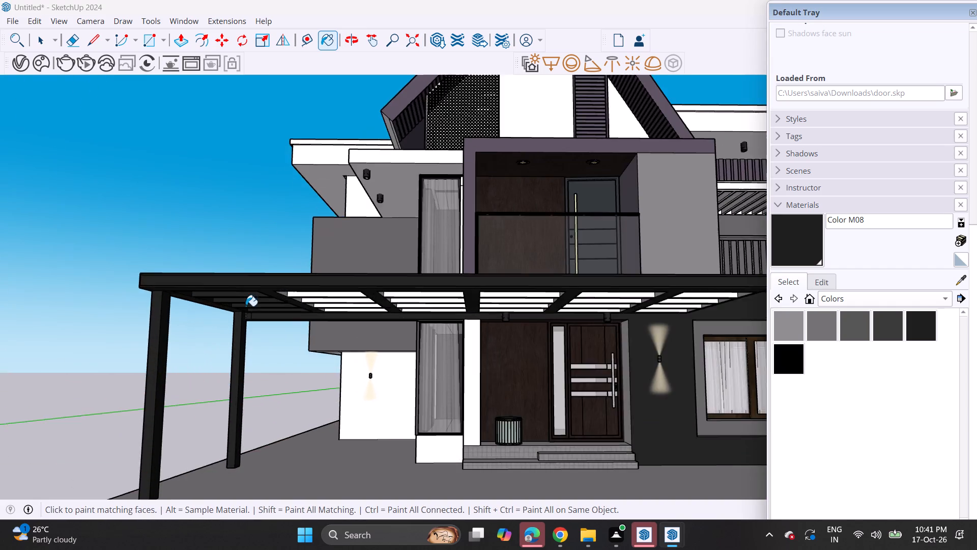
shift+scroll(246, 306, up, 7)
middle_drag(233, 295, 375, 271)
scroll(378, 270, up, 2)
middle_drag(377, 269, 214, 238)
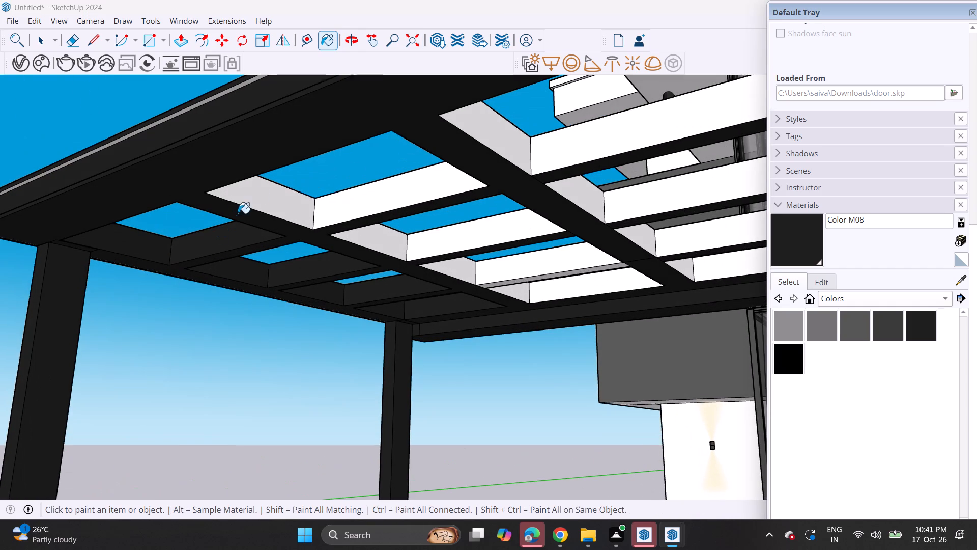
drag(256, 201, 265, 204)
click(348, 215)
click(375, 239)
drag(455, 244, 463, 246)
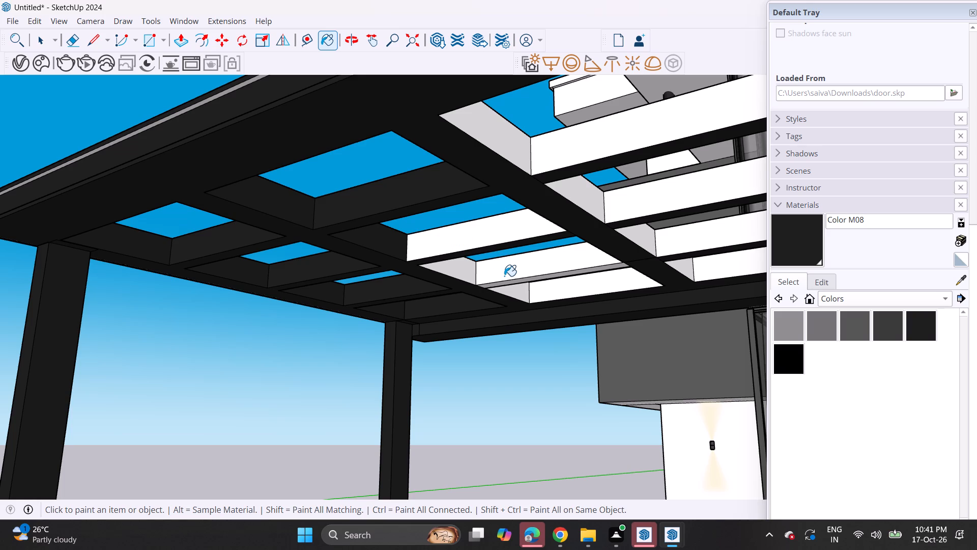
click(497, 276)
click(475, 273)
click(532, 297)
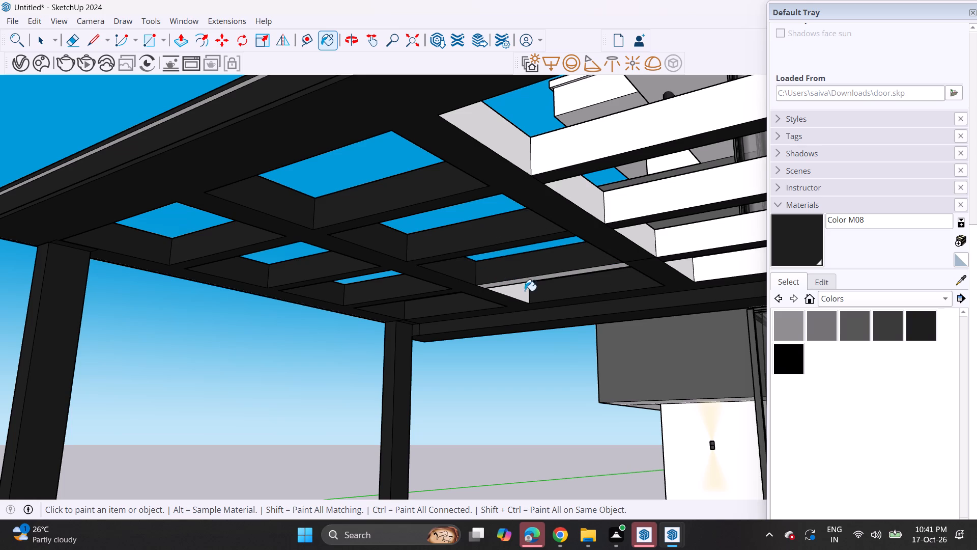
click(525, 293)
click(595, 268)
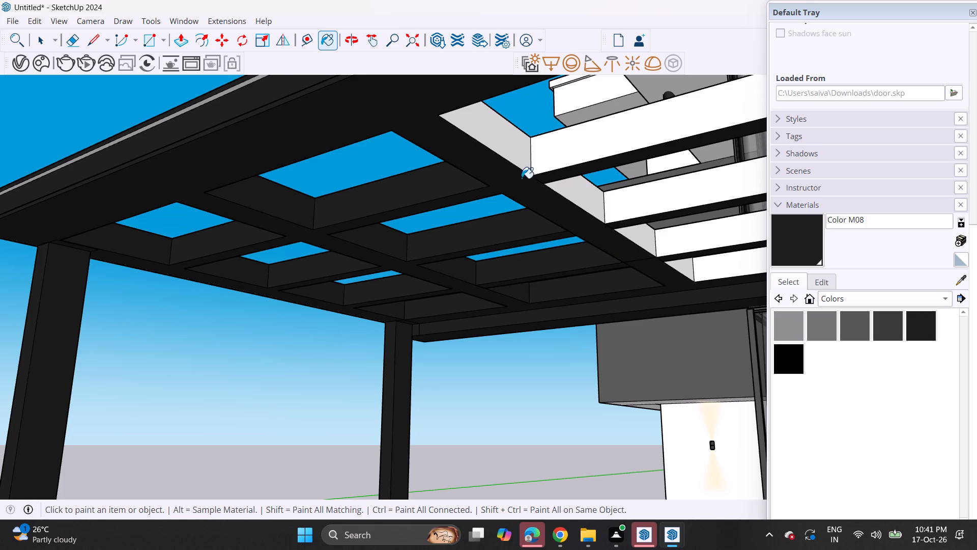
Paint the inner beam faces of the pergola's third bay from the posts with Color M08.
drag(515, 148, 530, 154)
click(567, 156)
drag(583, 195, 591, 197)
click(631, 200)
click(643, 235)
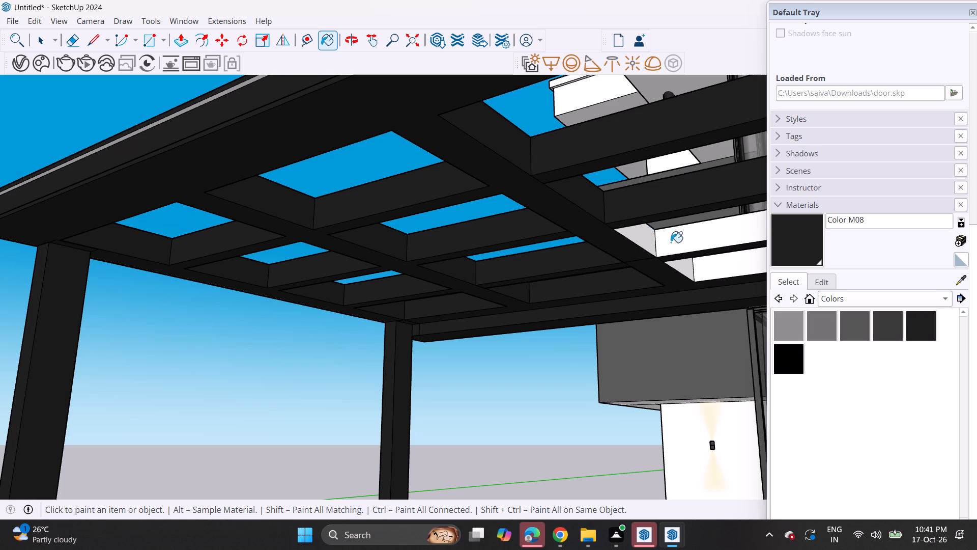
click(671, 242)
click(694, 267)
click(675, 267)
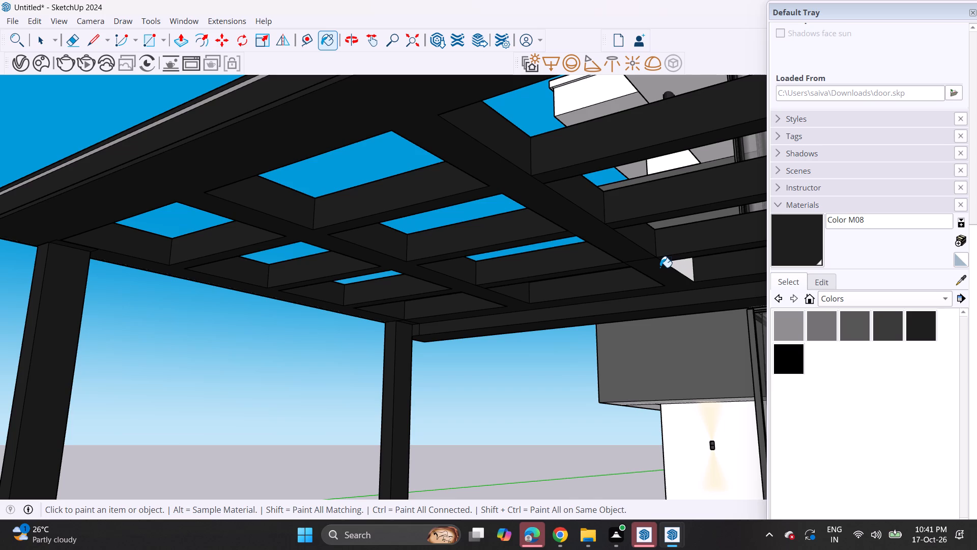
scroll(653, 277, down, 3)
click(679, 271)
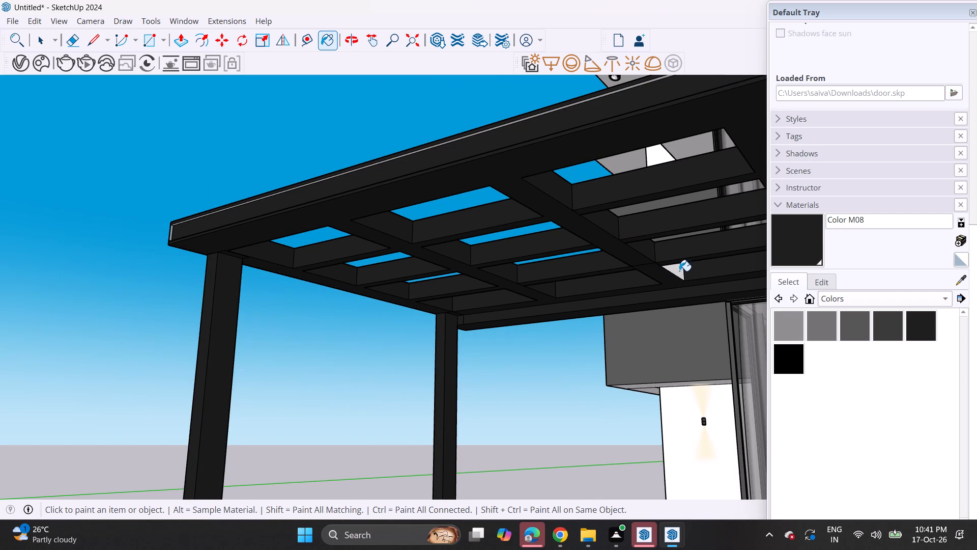
Paint the remaining light strip along the pergola front beam's upper trim with Color M08.
scroll(552, 152, up, 4)
scroll(487, 127, up, 4)
click(478, 112)
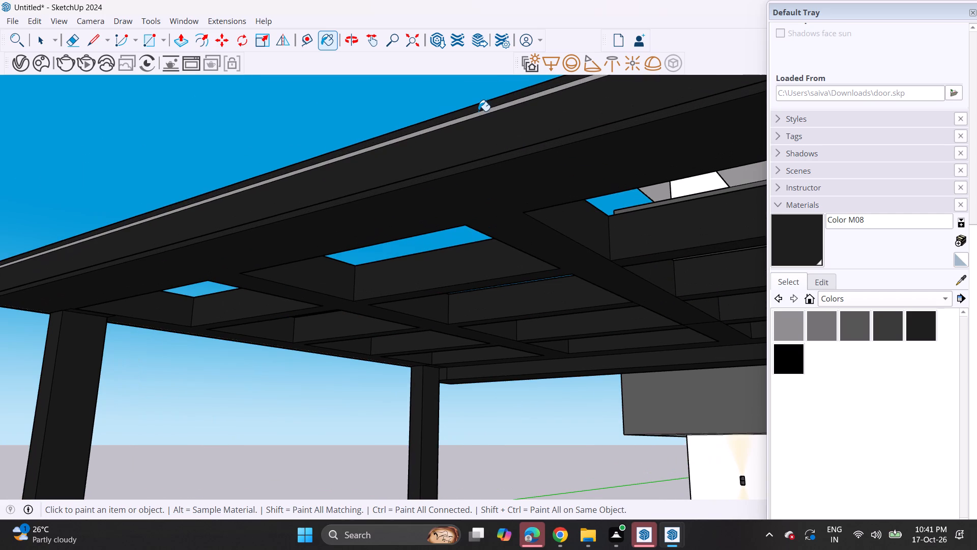
click(480, 116)
click(483, 114)
scroll(483, 112, down, 11)
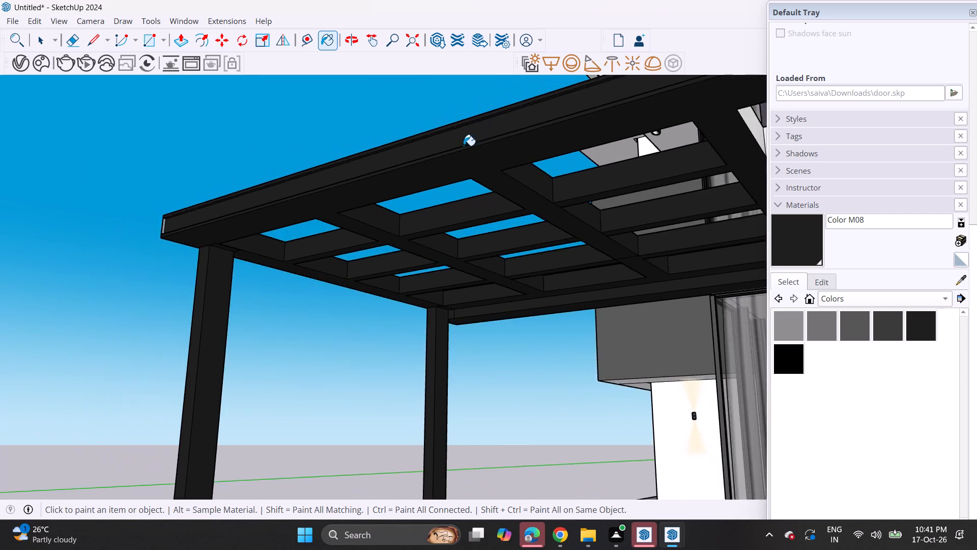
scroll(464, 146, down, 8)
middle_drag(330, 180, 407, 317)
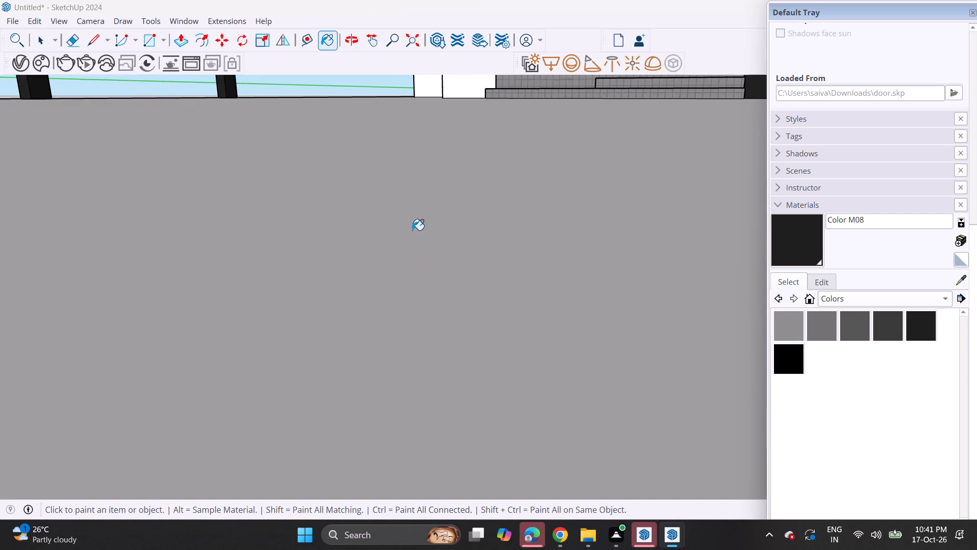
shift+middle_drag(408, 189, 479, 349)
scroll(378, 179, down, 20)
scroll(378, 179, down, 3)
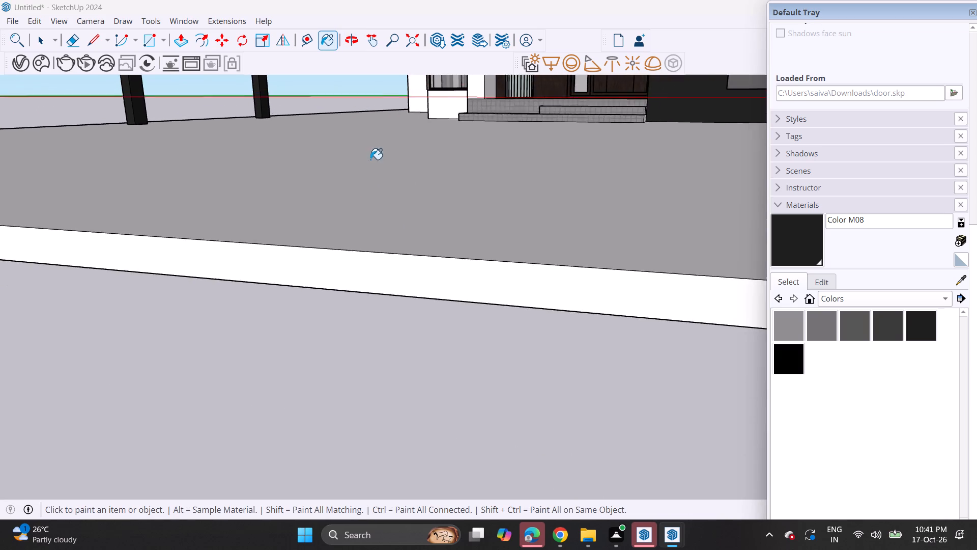
Paint the top face of the pergola frame with Color M08.
scroll(370, 159, down, 4)
shift+middle_drag(356, 106, 493, 362)
middle_drag(417, 308, 417, 266)
scroll(417, 276, up, 1)
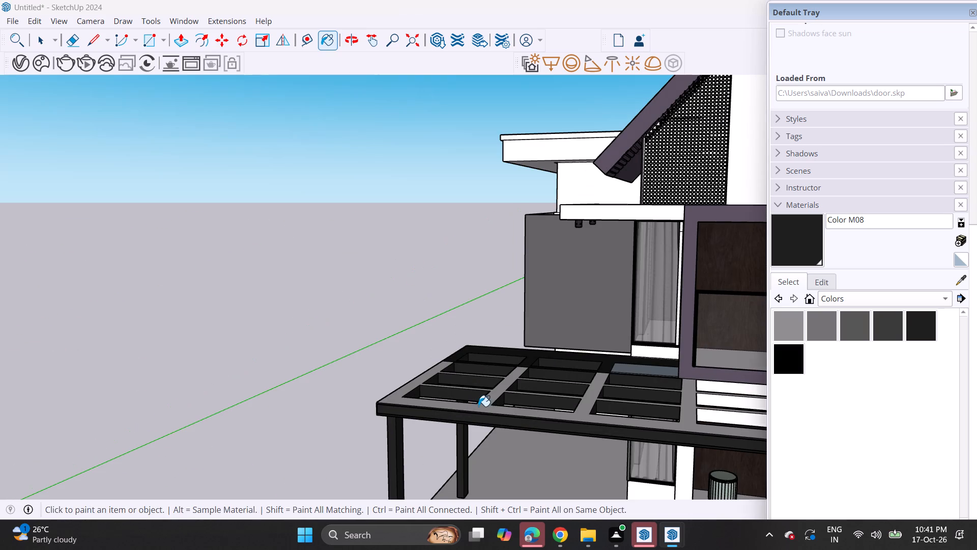
click(478, 406)
Paint the remaining light strip on the outer side of the pergola's front beam with Color M08.
shift+middle_drag(492, 405, 307, 331)
middle_drag(568, 368, 556, 347)
scroll(568, 368, up, 2)
middle_drag(571, 340, 576, 340)
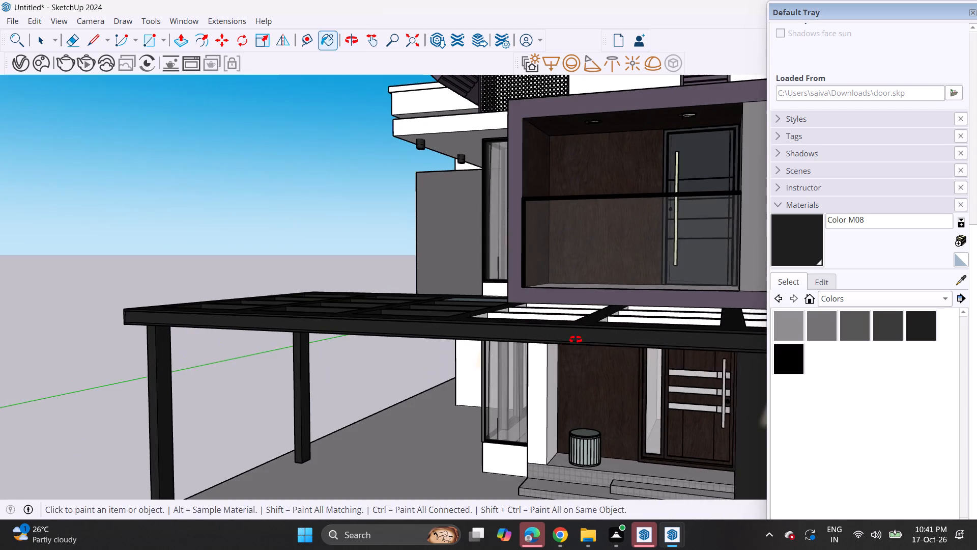
middle_drag(576, 340, 587, 278)
scroll(585, 277, up, 6)
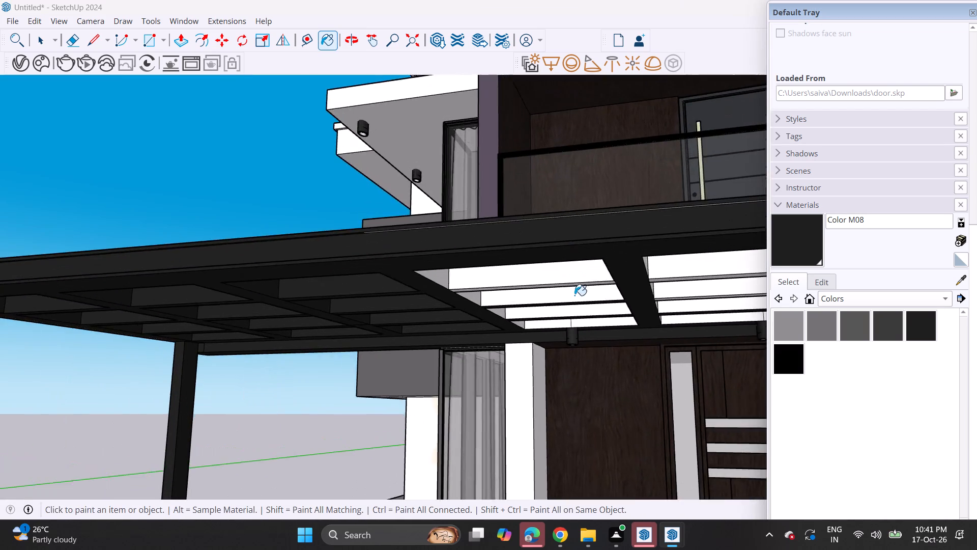
scroll(574, 295, up, 2)
middle_drag(561, 287, 485, 243)
click(188, 108)
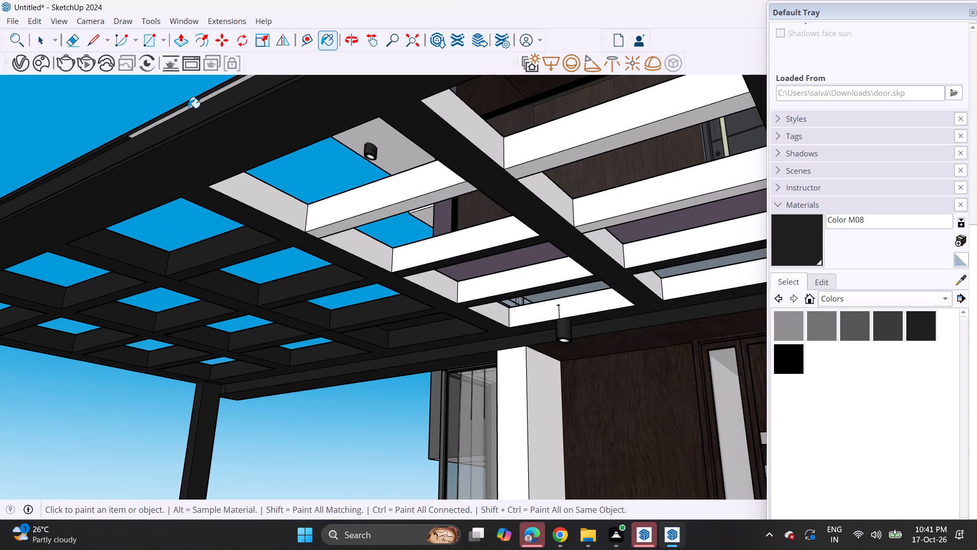
Paint the inner beam faces of the pergola's fourth bay from the posts with Color M08.
drag(262, 187, 263, 193)
click(332, 225)
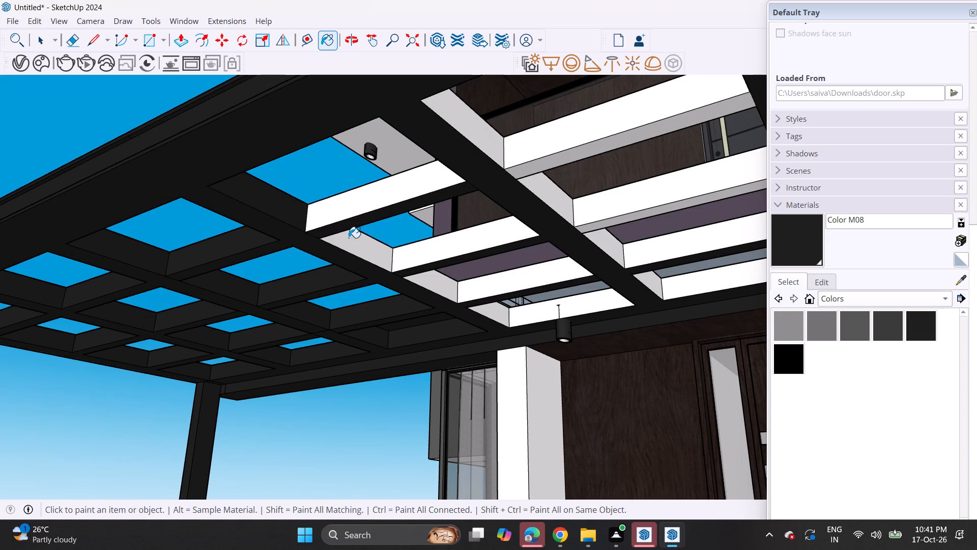
click(349, 238)
drag(353, 207, 357, 212)
click(413, 245)
drag(438, 281, 443, 286)
click(470, 295)
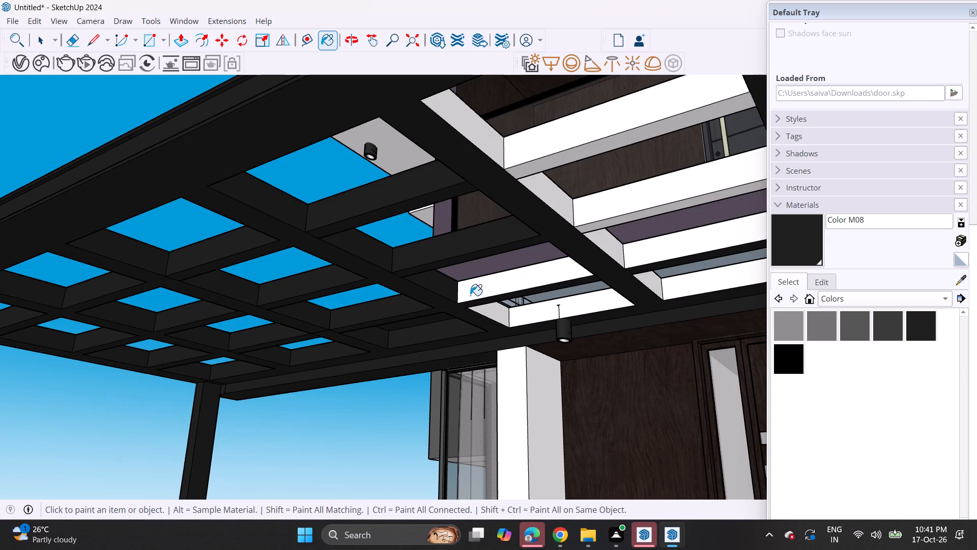
click(503, 309)
click(528, 318)
Paint the light beam faces of the pergola's fifth bay from the posts, in front of the main door, with Color M08.
click(656, 288)
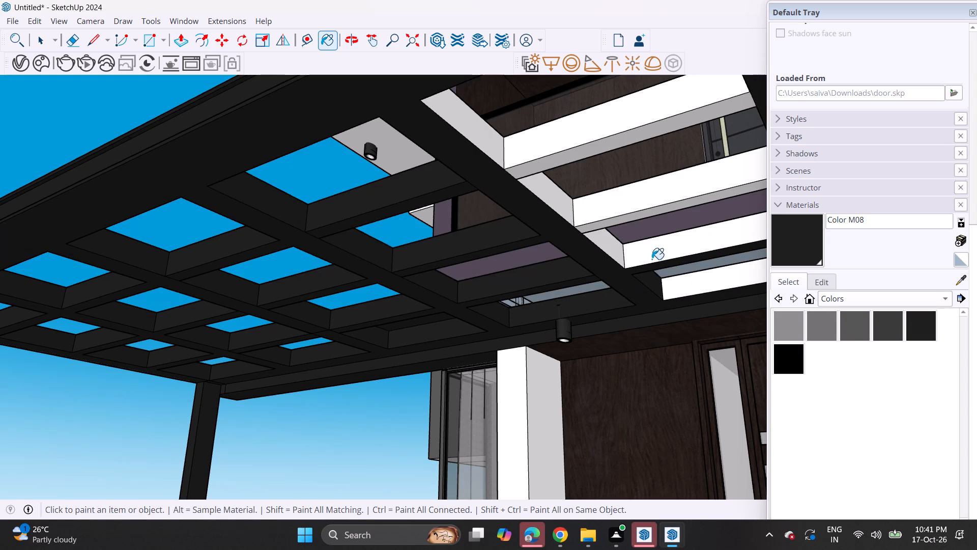
click(652, 259)
click(608, 248)
click(605, 222)
click(594, 209)
drag(567, 199, 561, 195)
click(543, 159)
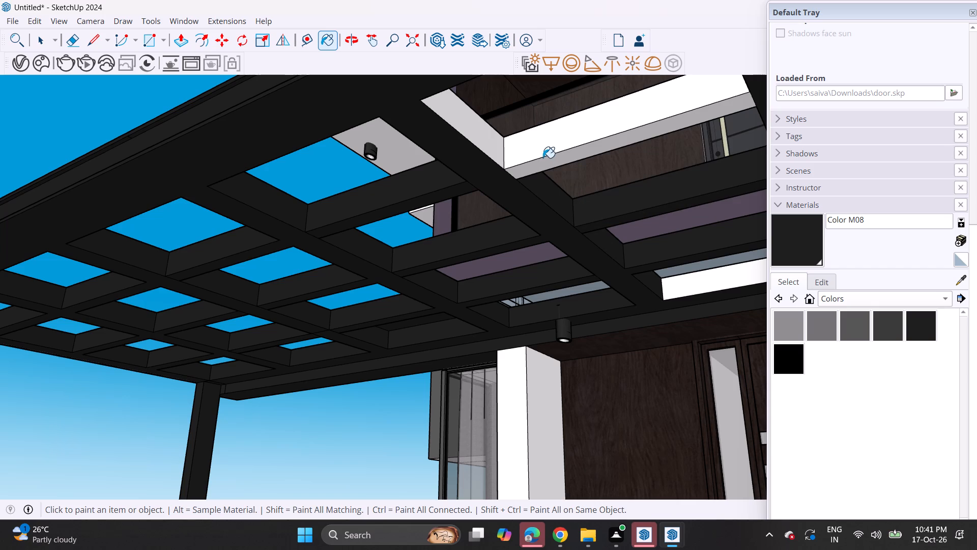
click(540, 150)
click(496, 137)
click(530, 168)
Paint the fascia, upper trim and lower trim on the pergola's open end near the wall light with Color M08.
scroll(429, 191, down, 2)
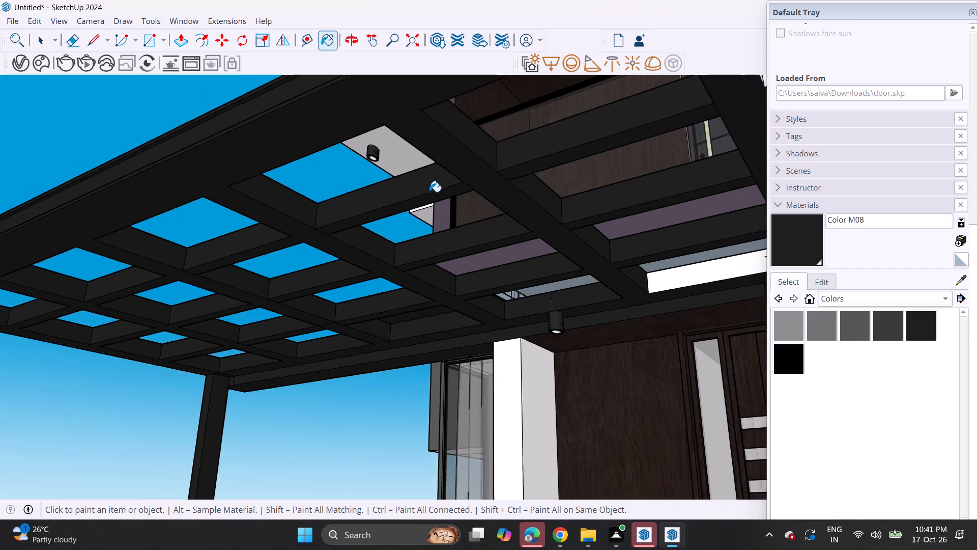
scroll(429, 192, down, 5)
middle_drag(430, 208, 485, 344)
middle_drag(460, 202, 493, 373)
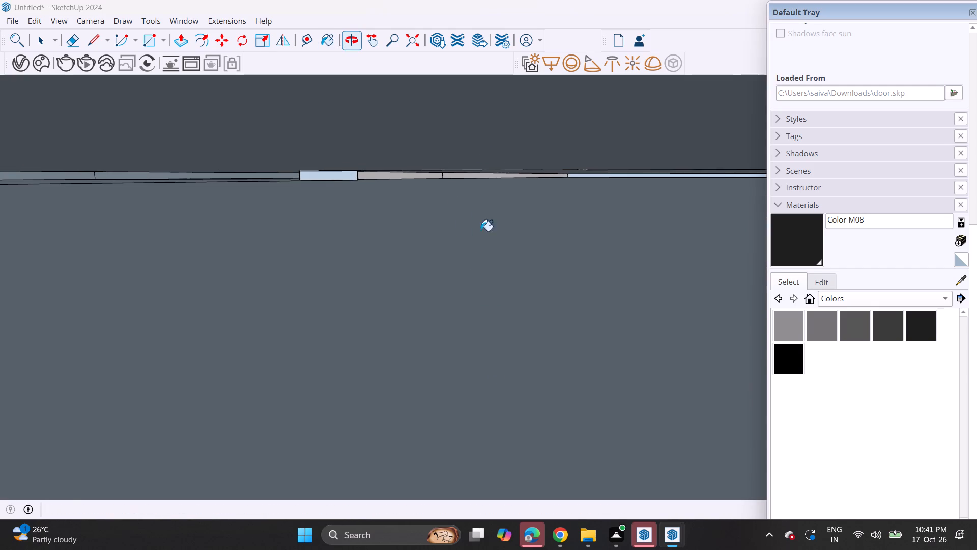
middle_drag(477, 151, 459, 415)
shift+middle_drag(405, 243, 211, 510)
middle_drag(309, 375, 312, 372)
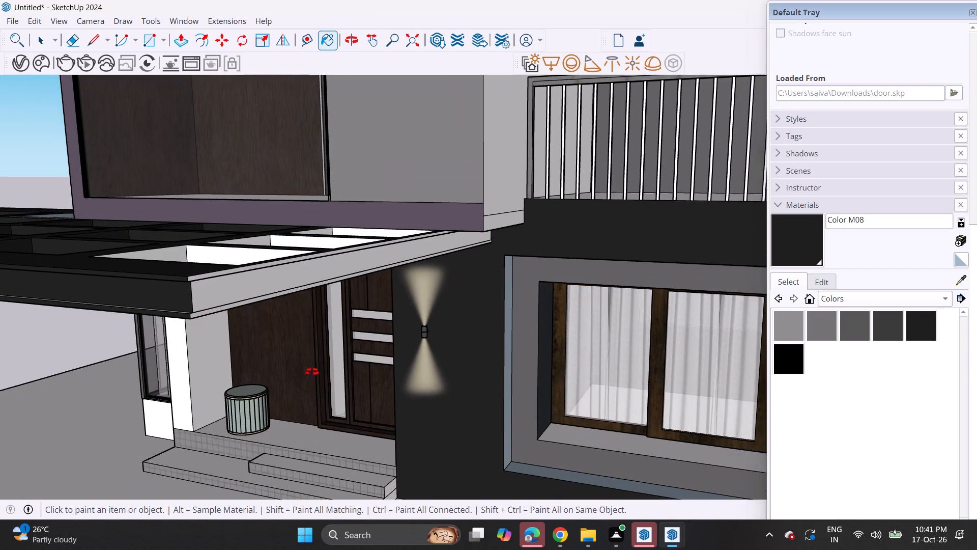
middle_drag(312, 372, 361, 353)
scroll(363, 337, up, 1)
click(457, 157)
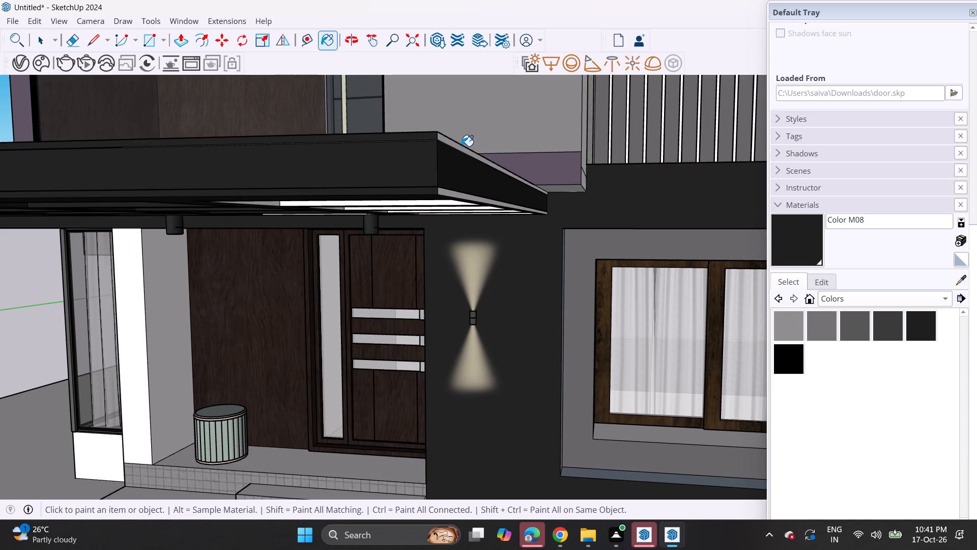
click(462, 146)
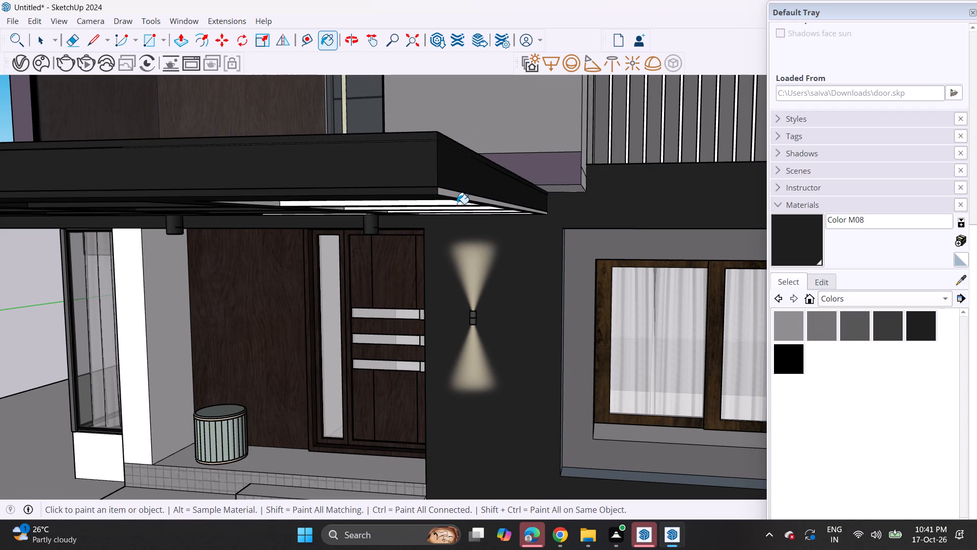
click(457, 194)
Paint the first cross-beam faces in the pergola's end bay, beside the wall light, with Color M08.
middle_drag(457, 203, 449, 141)
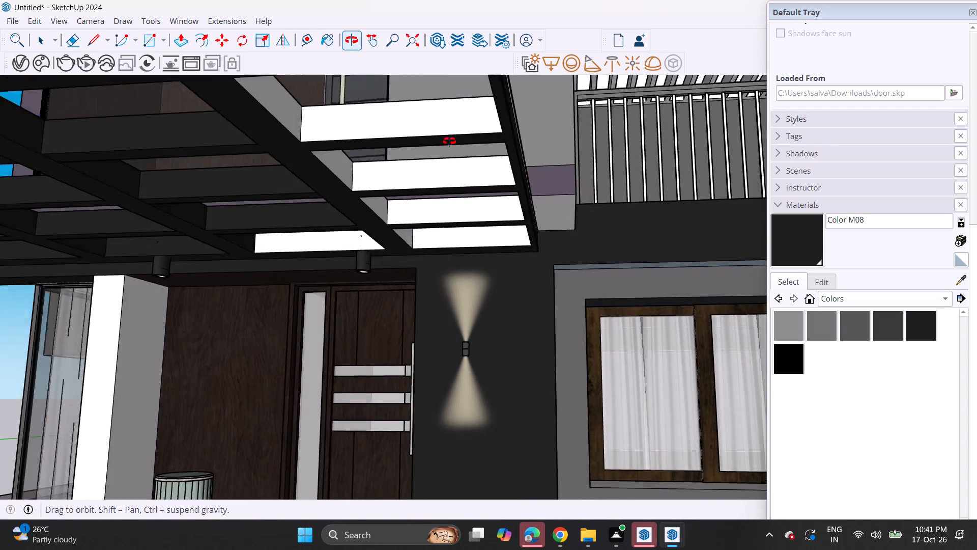
middle_drag(449, 141, 426, 158)
click(240, 144)
click(286, 145)
drag(326, 188, 334, 190)
click(396, 191)
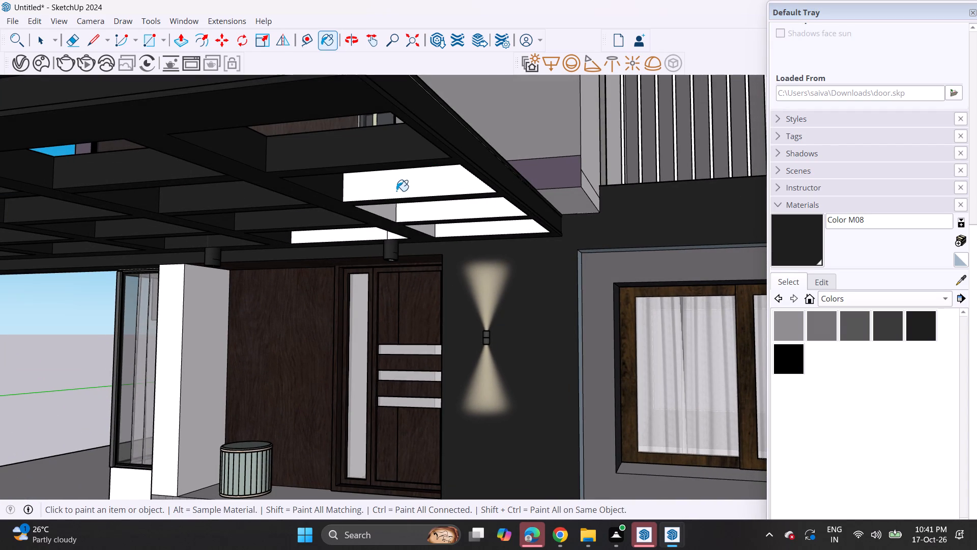
click(394, 215)
click(403, 213)
drag(424, 231, 435, 235)
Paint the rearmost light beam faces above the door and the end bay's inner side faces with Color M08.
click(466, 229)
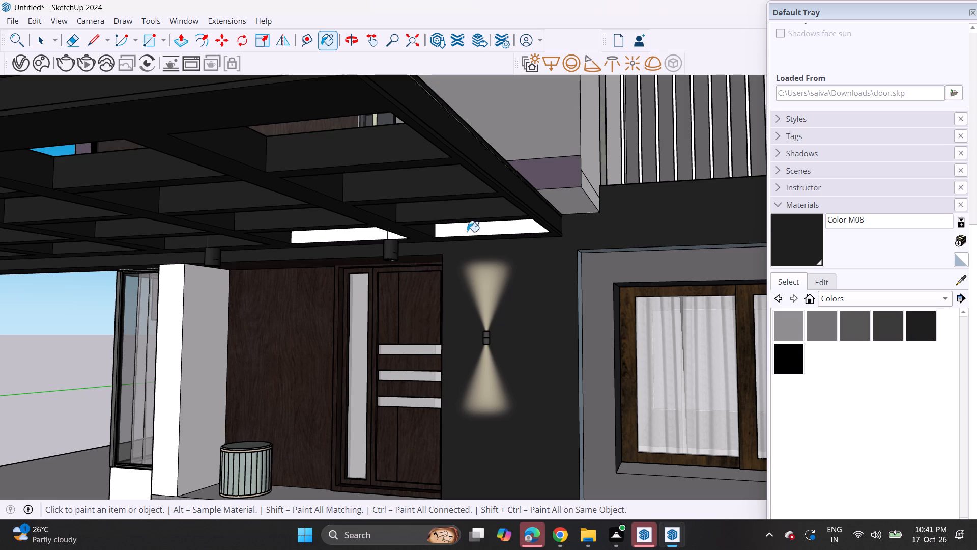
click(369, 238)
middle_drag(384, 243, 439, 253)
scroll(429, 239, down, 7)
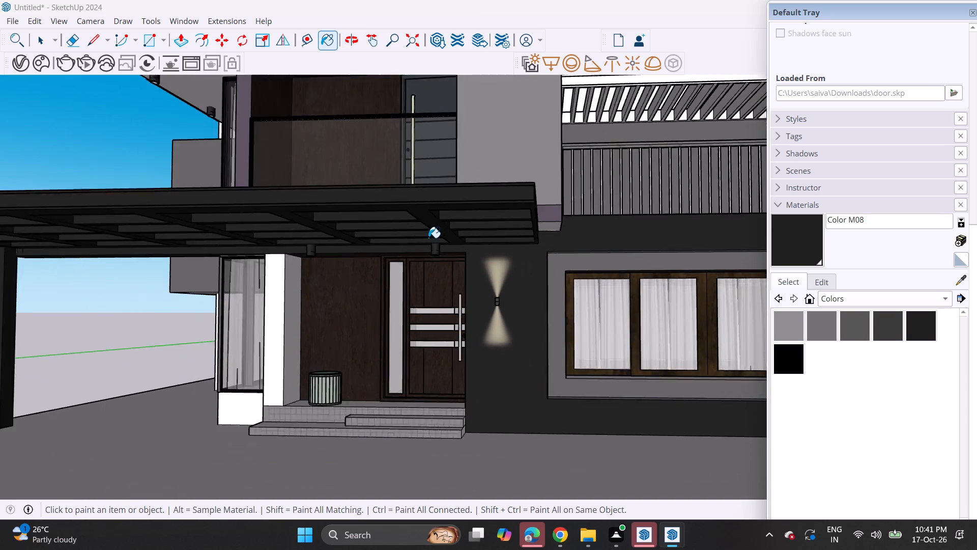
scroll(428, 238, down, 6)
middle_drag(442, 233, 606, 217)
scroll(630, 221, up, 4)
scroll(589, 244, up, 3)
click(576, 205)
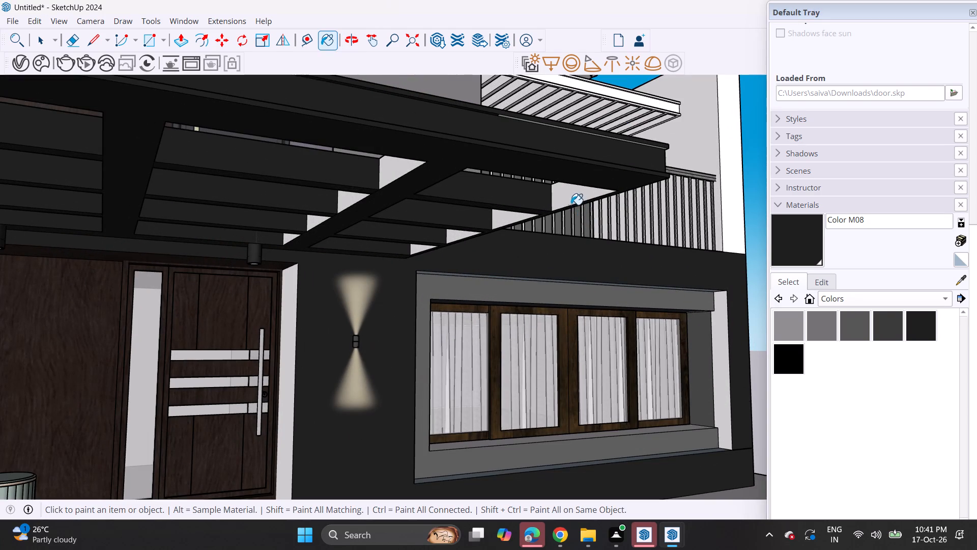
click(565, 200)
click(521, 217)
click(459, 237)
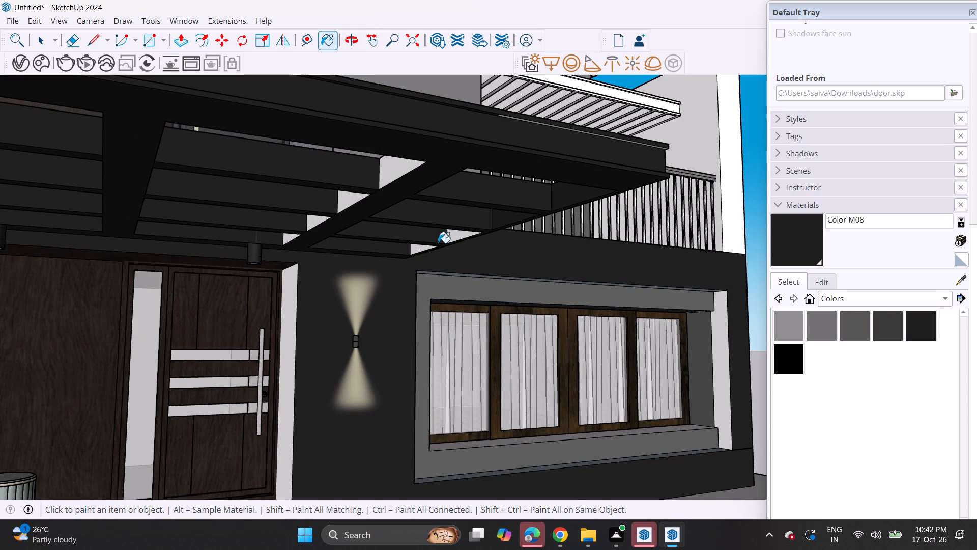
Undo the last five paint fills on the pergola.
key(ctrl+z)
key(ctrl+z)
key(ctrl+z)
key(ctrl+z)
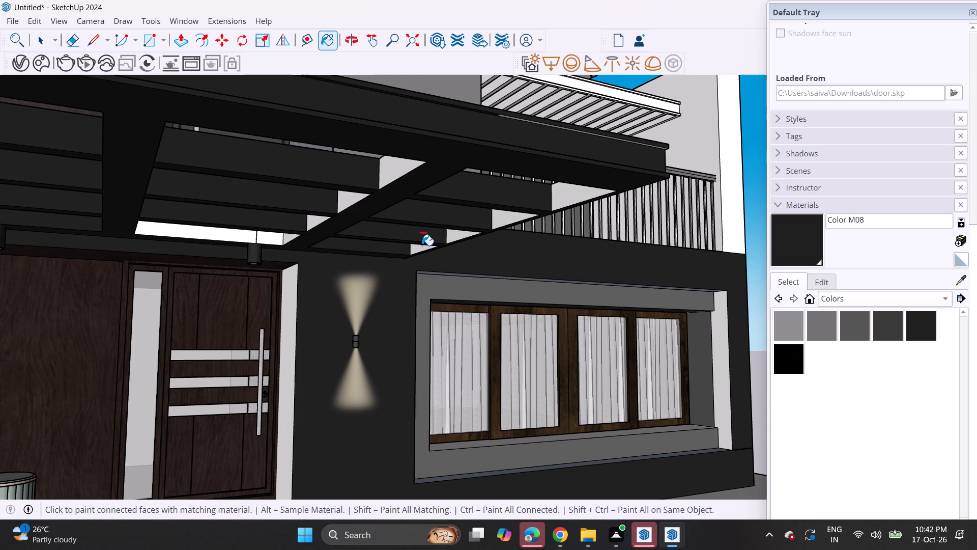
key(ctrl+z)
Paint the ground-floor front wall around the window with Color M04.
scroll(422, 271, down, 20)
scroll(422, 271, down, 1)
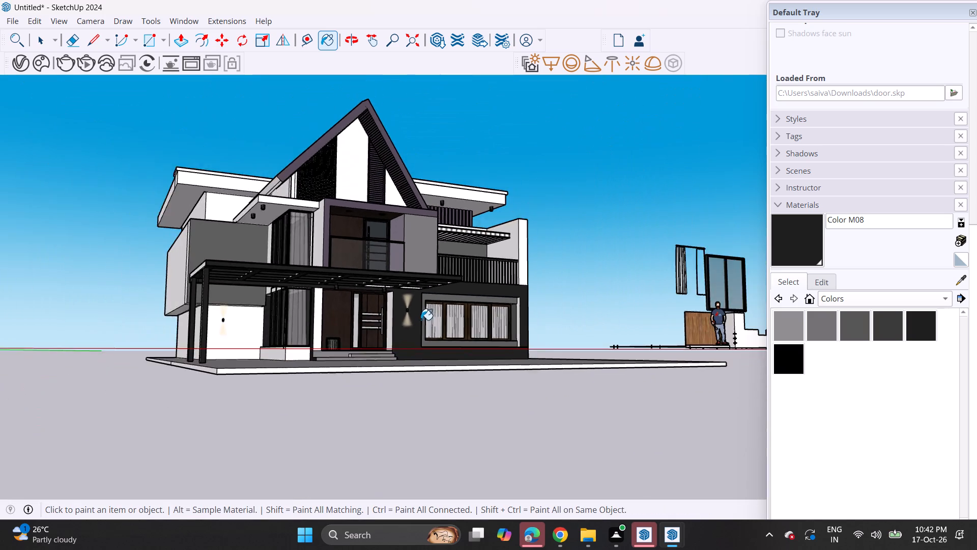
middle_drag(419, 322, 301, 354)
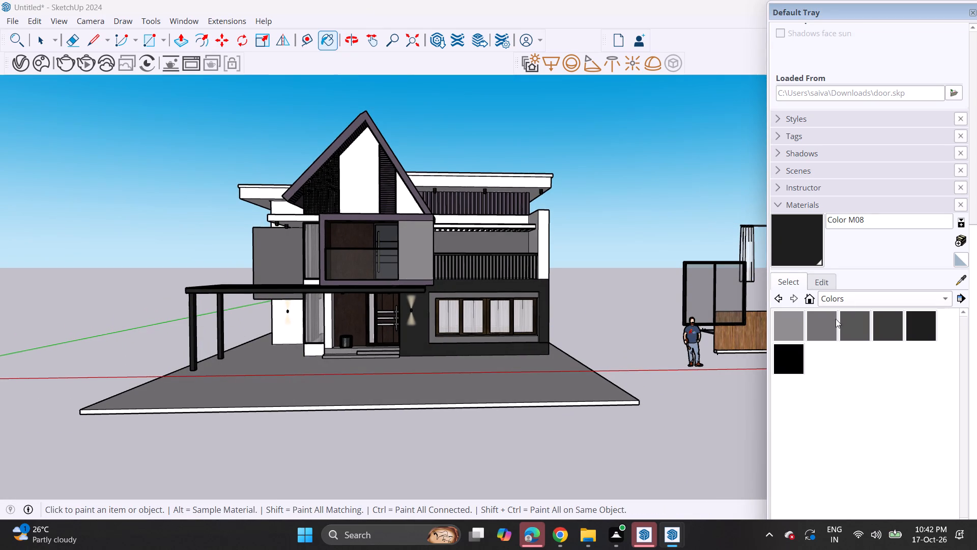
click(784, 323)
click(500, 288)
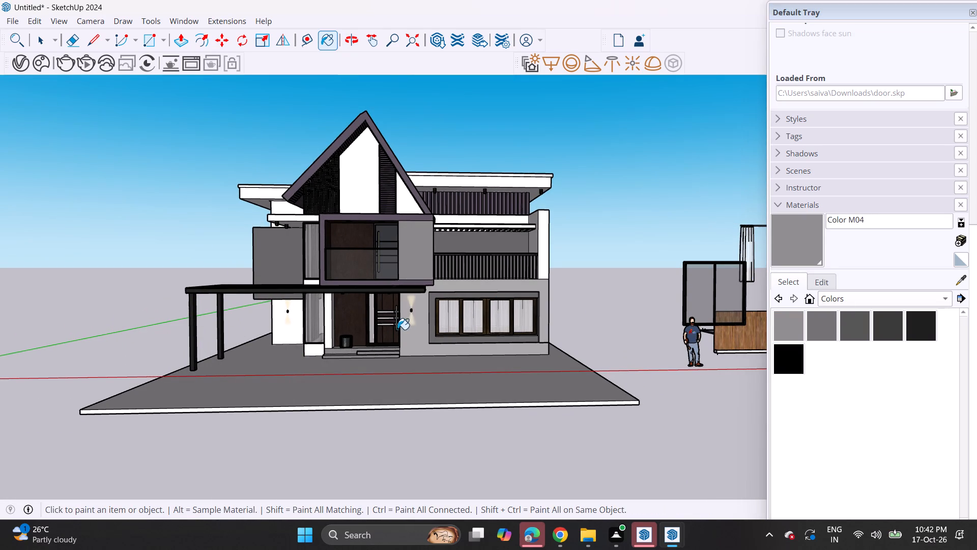
Paint the ground-floor front wall around the window with white Color M00.
middle_drag(397, 329, 459, 300)
scroll(848, 317, up, 3)
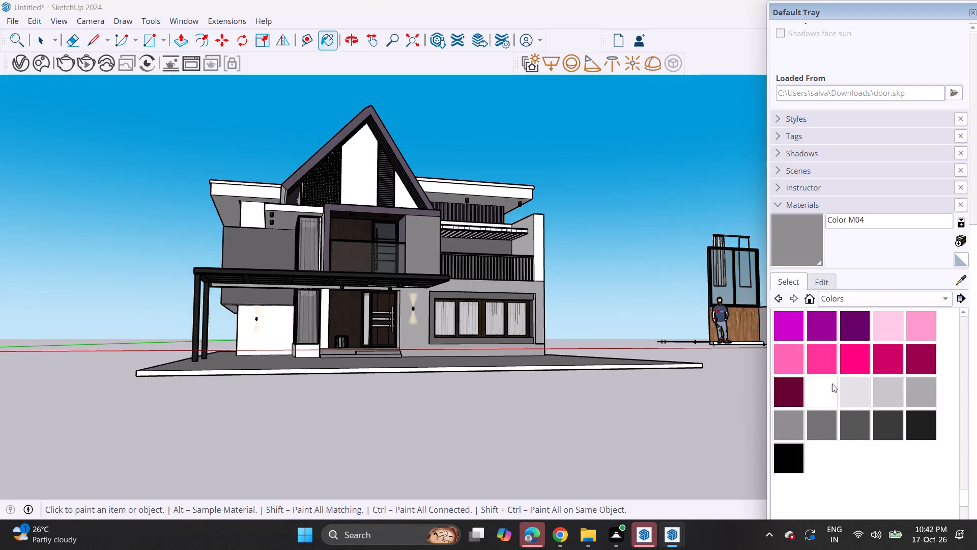
click(828, 397)
click(488, 289)
Paint the inner side faces and rearmost beam face of the pergola's end bay with Color M08.
middle_drag(430, 308, 426, 280)
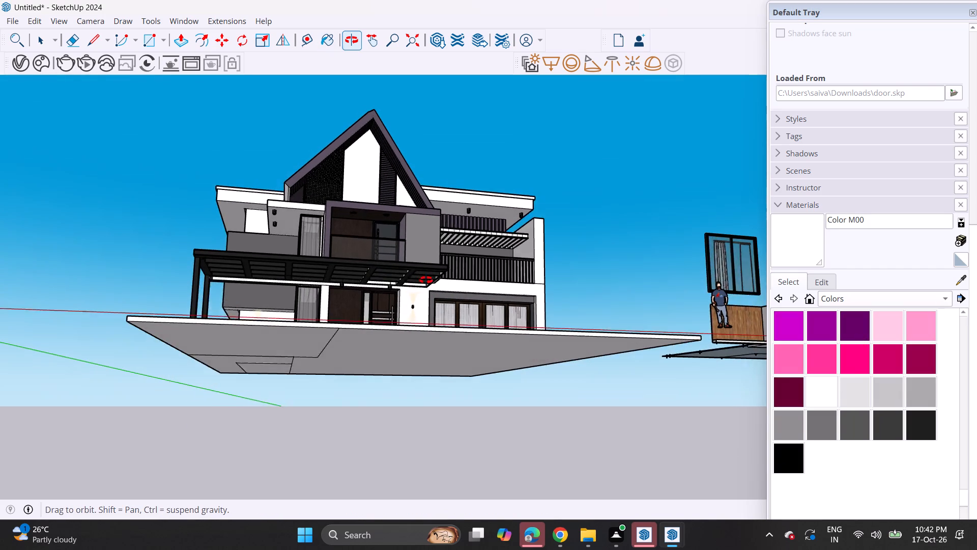
middle_drag(426, 280, 413, 277)
scroll(396, 275, up, 5)
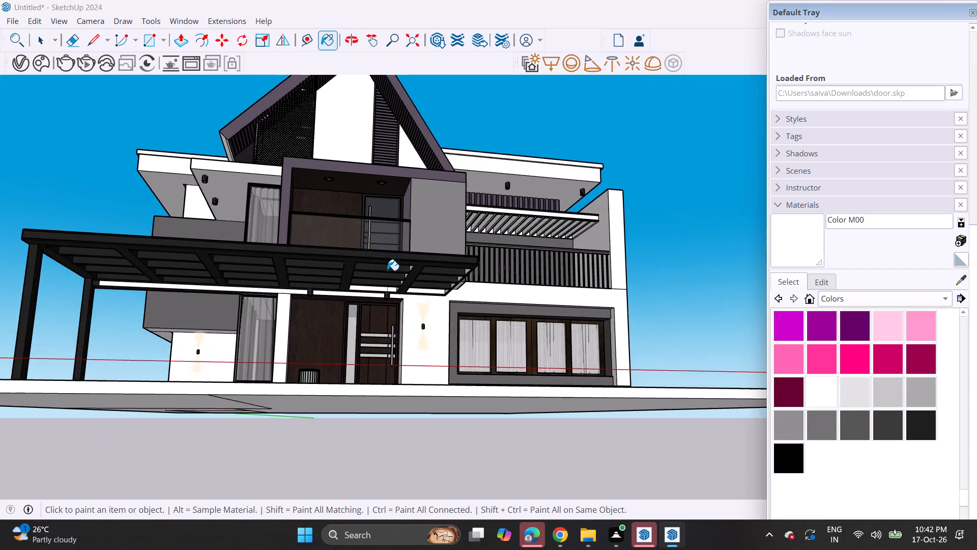
scroll(386, 270, up, 2)
middle_drag(385, 268, 444, 235)
scroll(445, 235, up, 4)
middle_drag(459, 220, 436, 368)
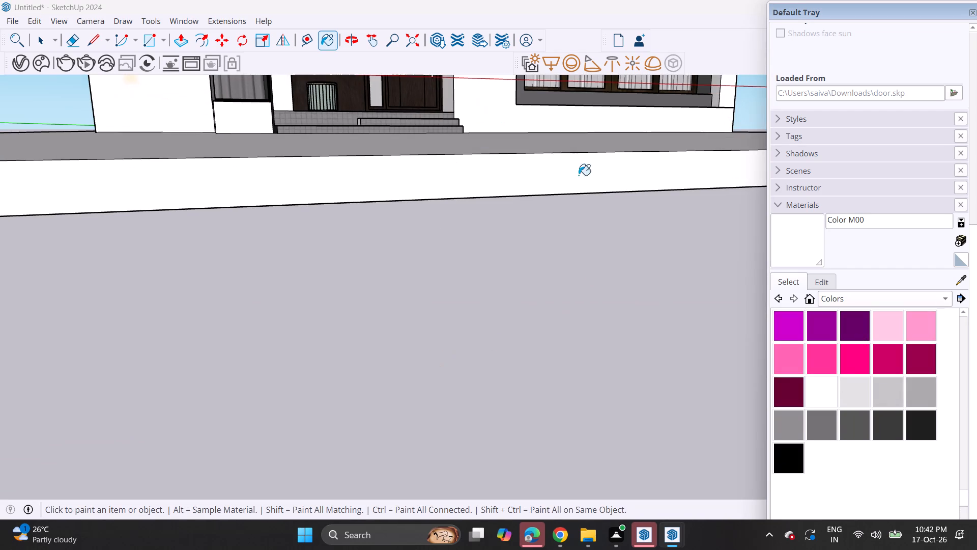
shift+middle_drag(554, 162, 520, 365)
middle_drag(494, 168, 495, 423)
middle_drag(474, 355, 495, 219)
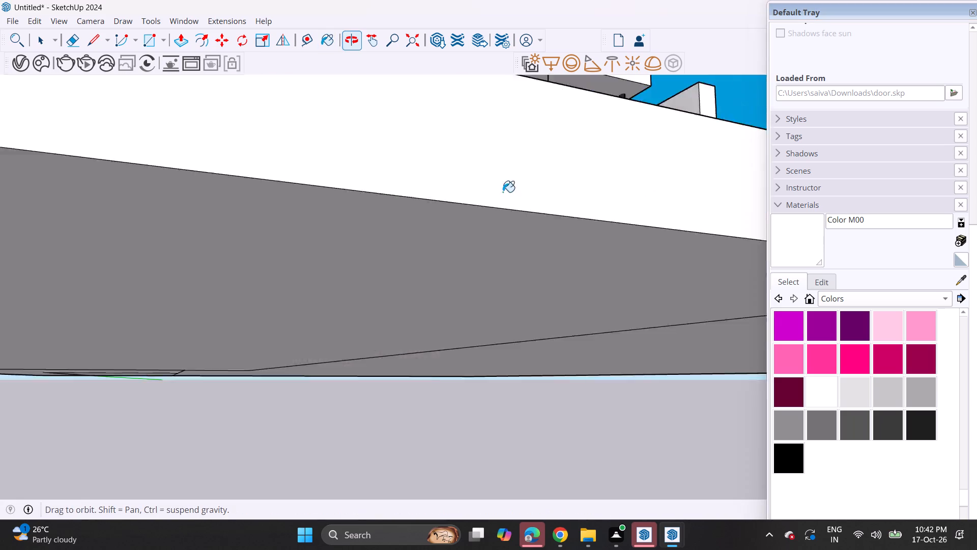
shift+middle_drag(513, 194, 420, 549)
shift+middle_drag(518, 270, 521, 329)
middle_drag(513, 325, 519, 303)
scroll(513, 325, up, 5)
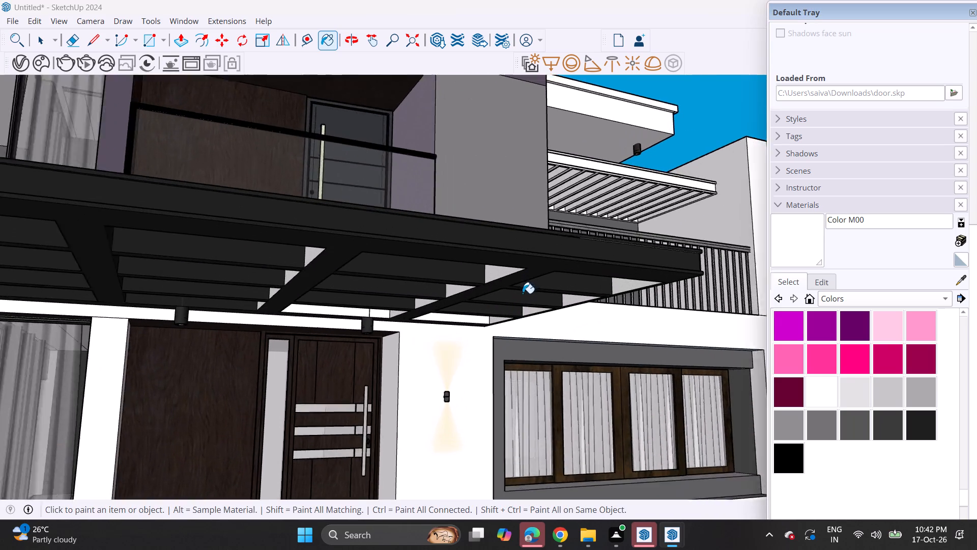
scroll(523, 293, up, 3)
click(925, 415)
click(676, 251)
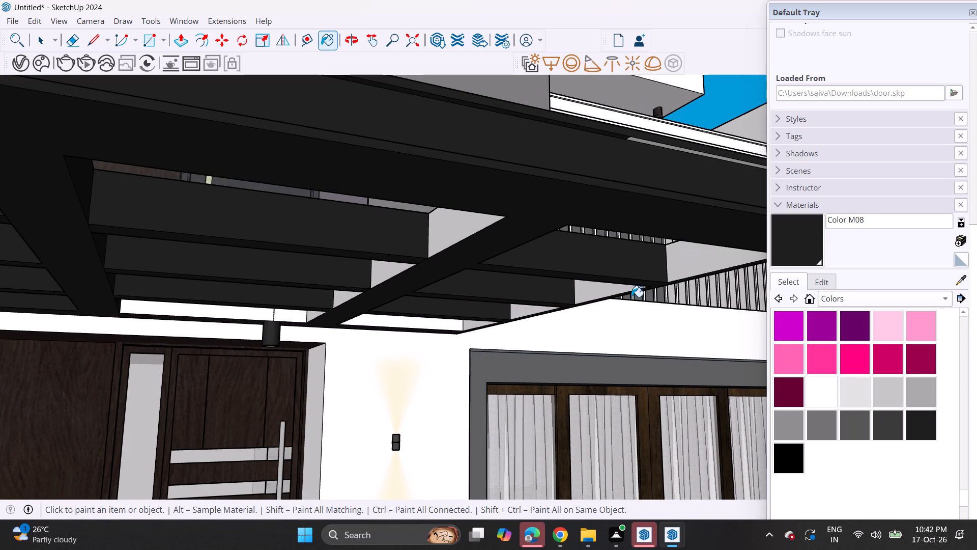
drag(617, 281, 617, 295)
drag(600, 289, 597, 298)
click(518, 311)
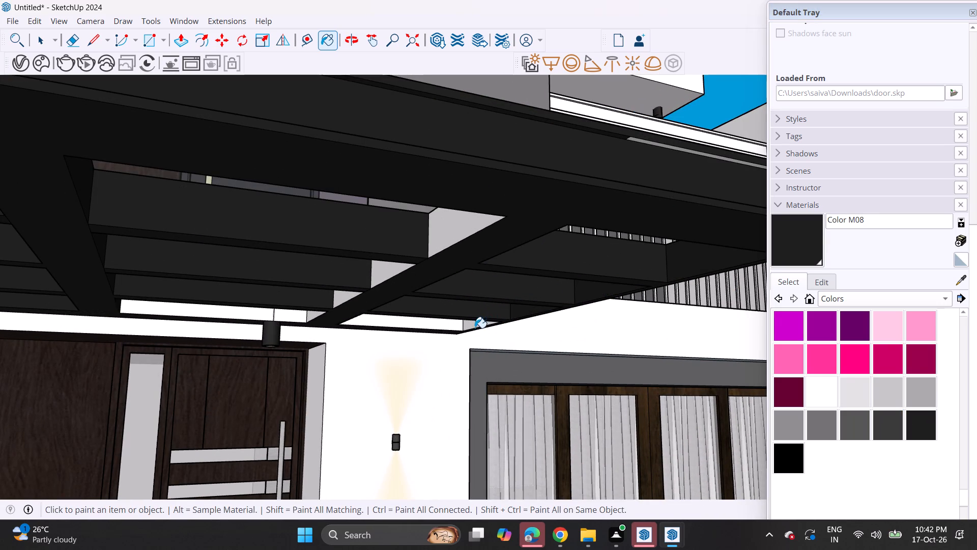
click(472, 323)
click(433, 322)
Paint the remaining light side faces and rearmost beam face of the pergola bay above the door with Color M08.
drag(378, 268, 385, 267)
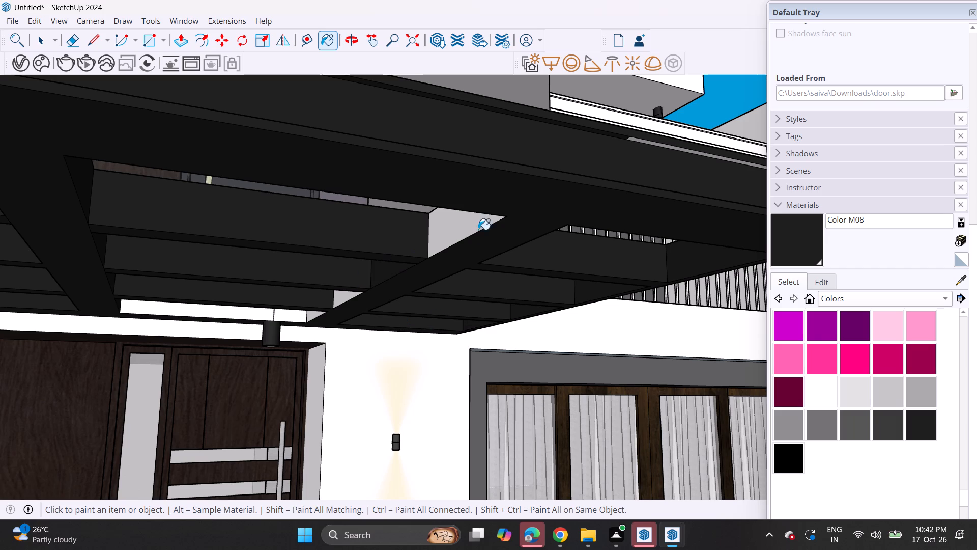
drag(461, 230, 461, 239)
click(356, 293)
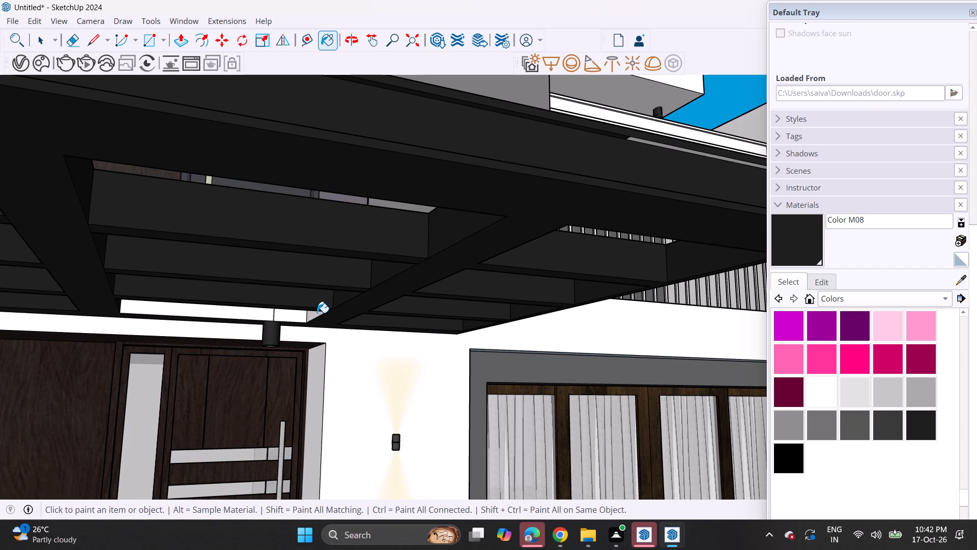
click(317, 313)
click(296, 311)
middle_drag(343, 296, 343, 296)
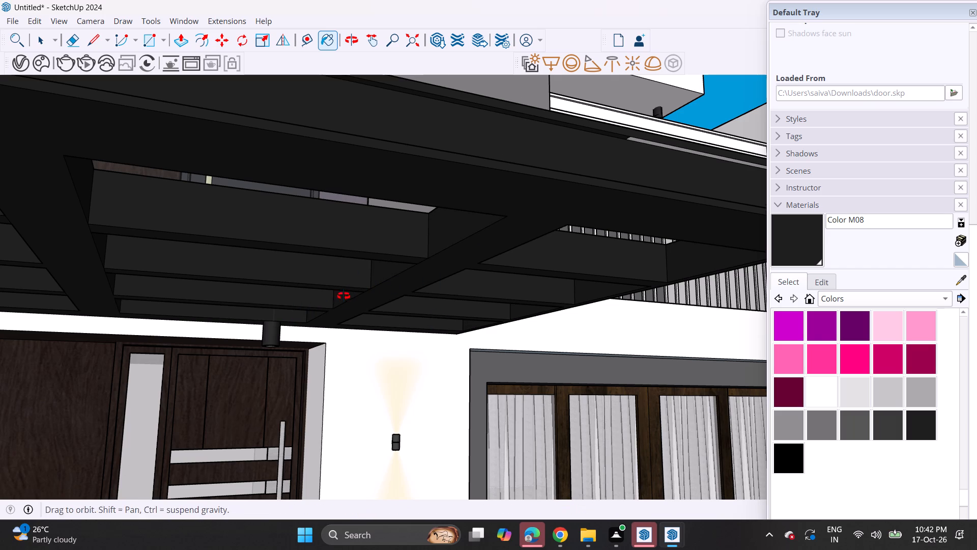
Review the whole front elevation of the house, including the pergola, entrance and ground-floor window.
middle_drag(343, 296, 299, 299)
scroll(292, 296, down, 20)
scroll(292, 296, down, 9)
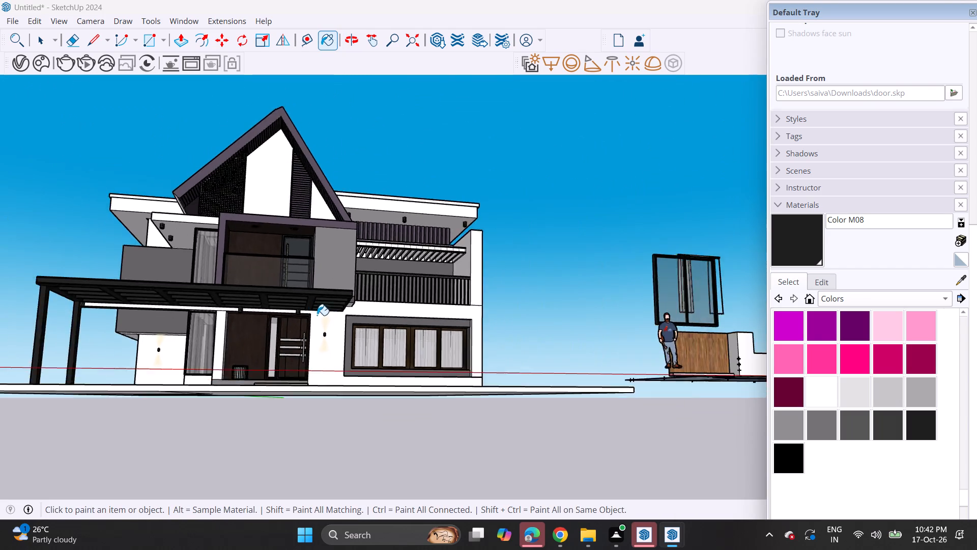
scroll(317, 315, down, 2)
middle_drag(299, 328, 402, 298)
middle_drag(413, 324, 375, 386)
scroll(376, 334, up, 3)
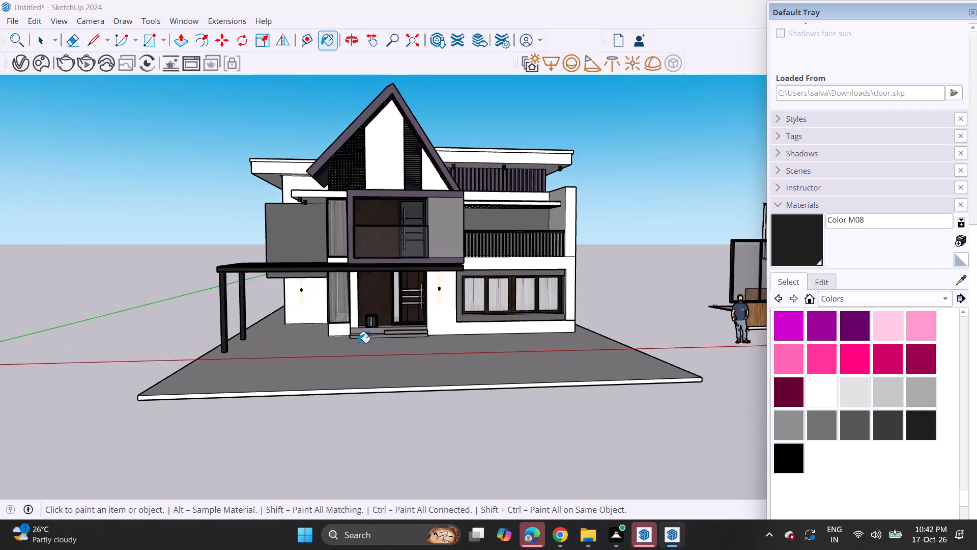
middle_drag(358, 343, 332, 331)
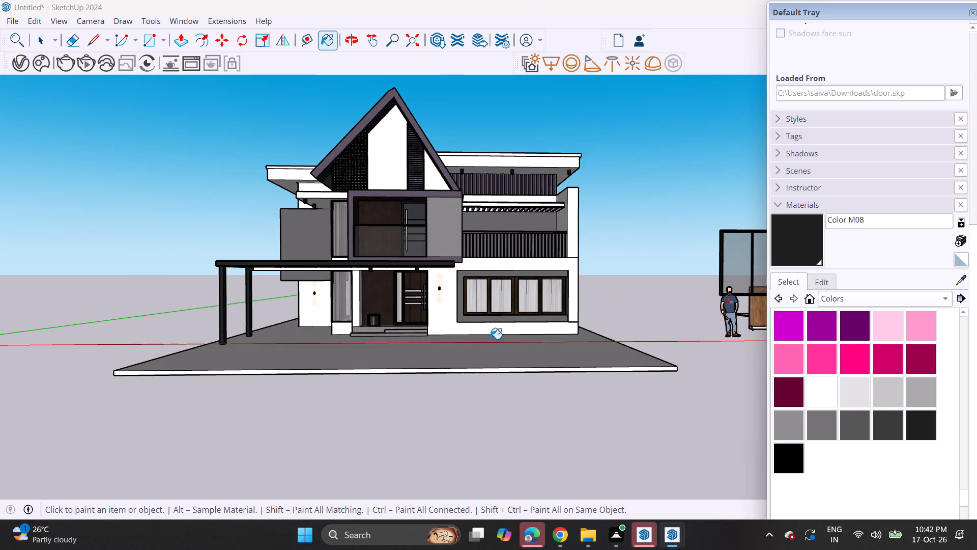
Push/Pull the grey ground-floor window surround's outer faces to extend it downward and toward the entrance door.
scroll(447, 323, up, 2)
scroll(391, 295, up, 2)
middle_drag(462, 293, 365, 316)
scroll(439, 300, up, 1)
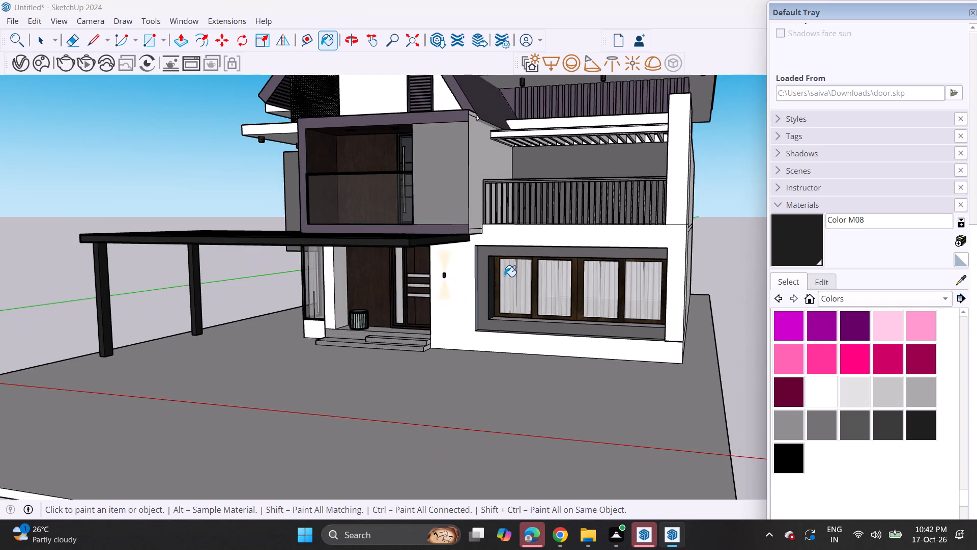
scroll(504, 277, up, 4)
scroll(464, 283, up, 2)
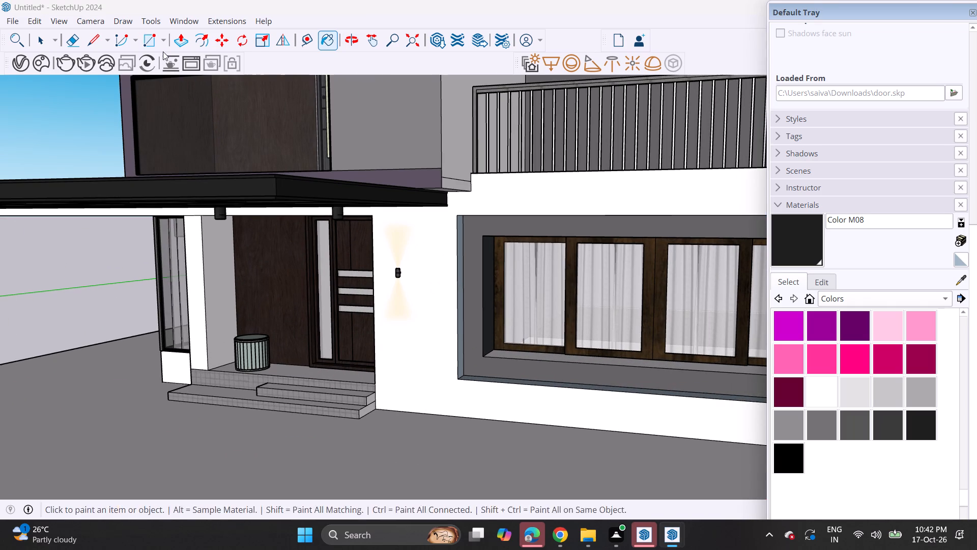
middle_drag(394, 361, 418, 338)
scroll(487, 374, up, 3)
middle_drag(486, 366, 486, 405)
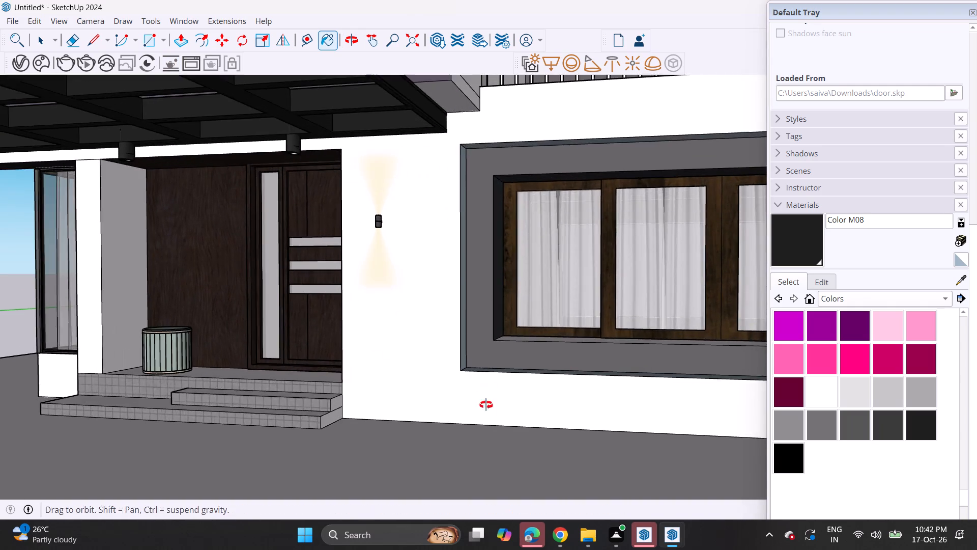
middle_drag(486, 405, 486, 416)
click(181, 31)
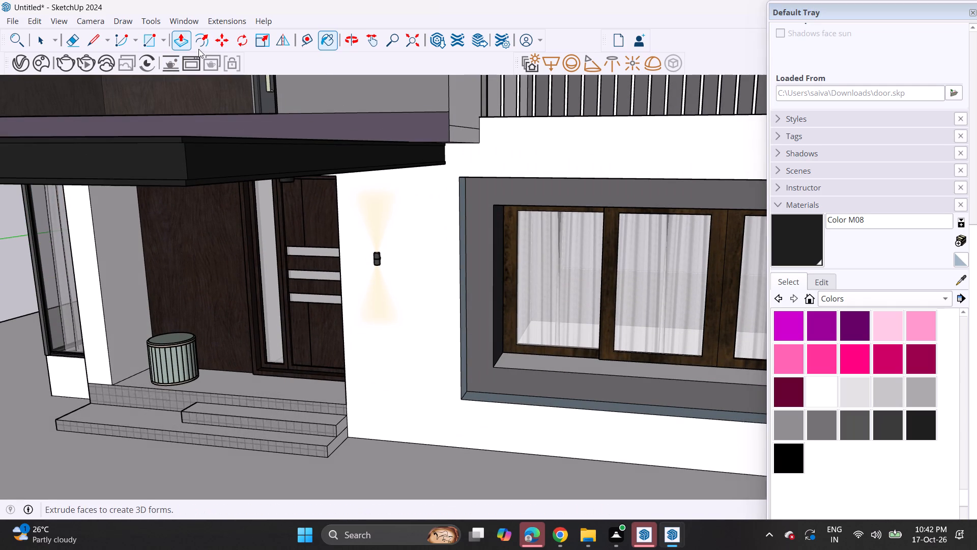
middle_drag(534, 357, 534, 384)
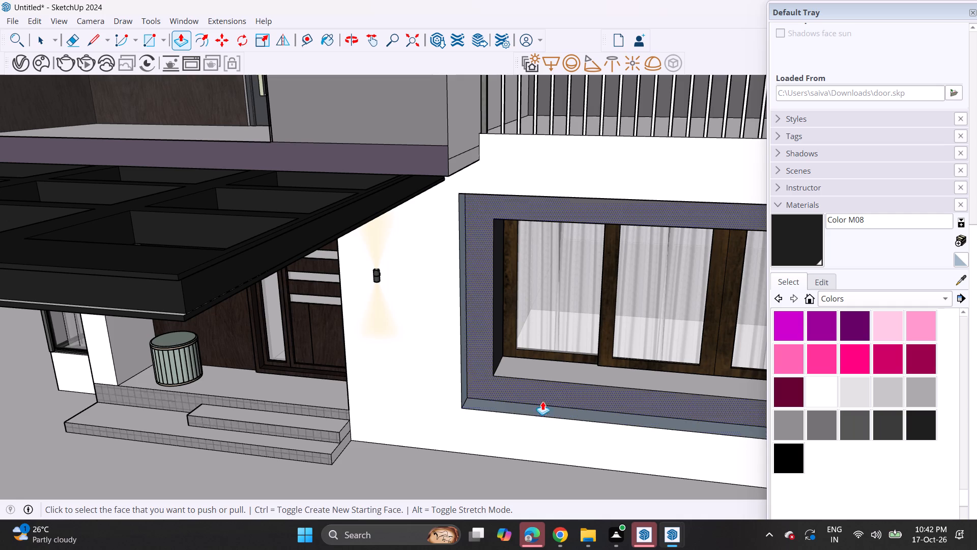
click(540, 411)
click(540, 428)
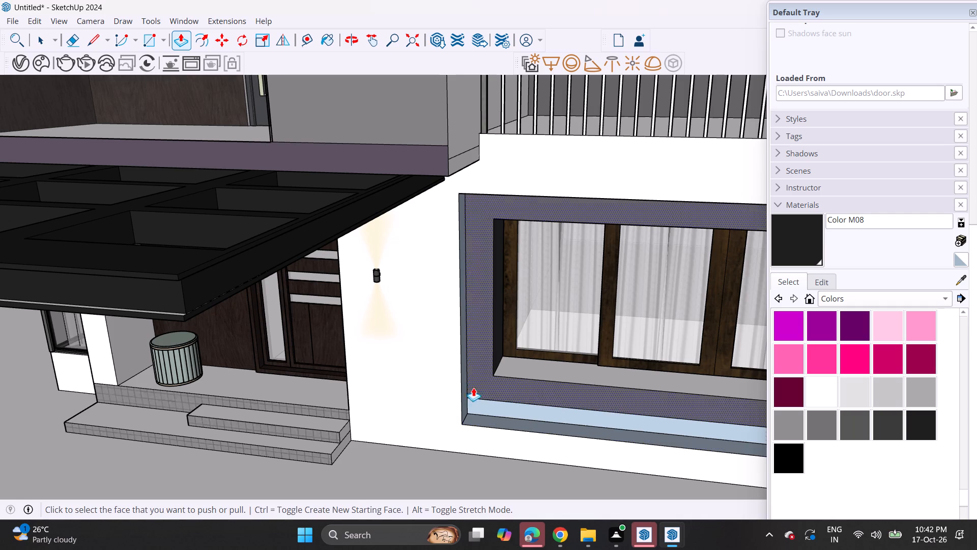
click(464, 389)
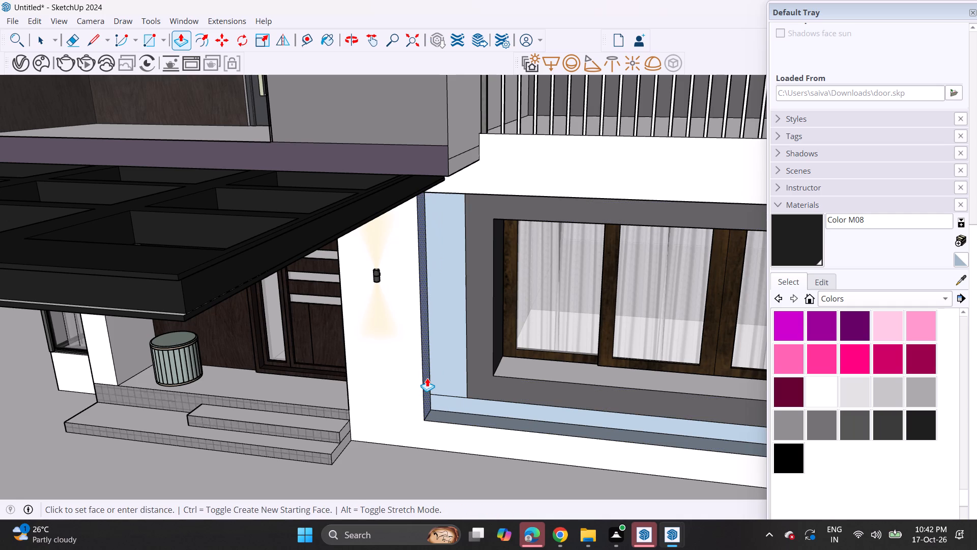
click(427, 378)
Widen the window opening toward the door with Push/Pull up to the new surround strip, refilling the excess cut.
middle_drag(480, 337, 443, 308)
click(485, 314)
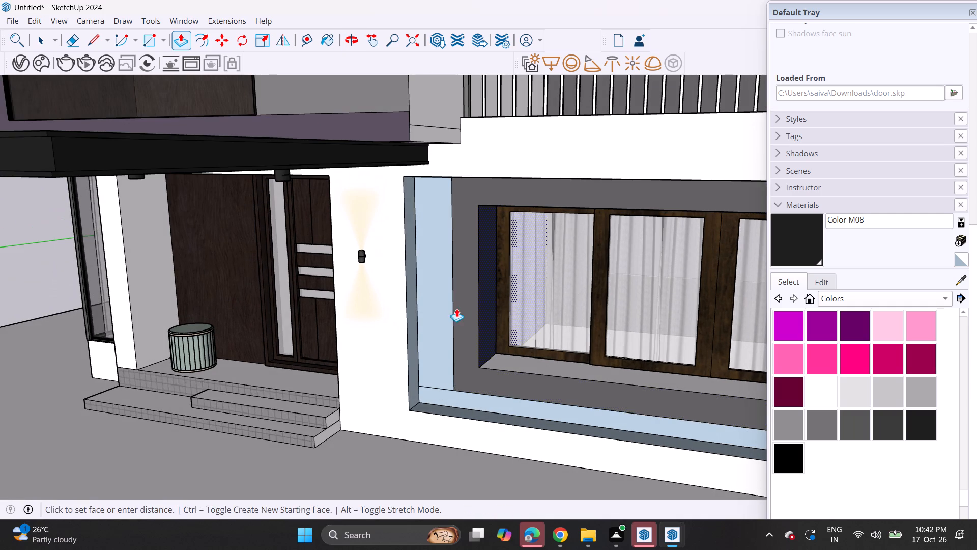
click(429, 301)
click(465, 320)
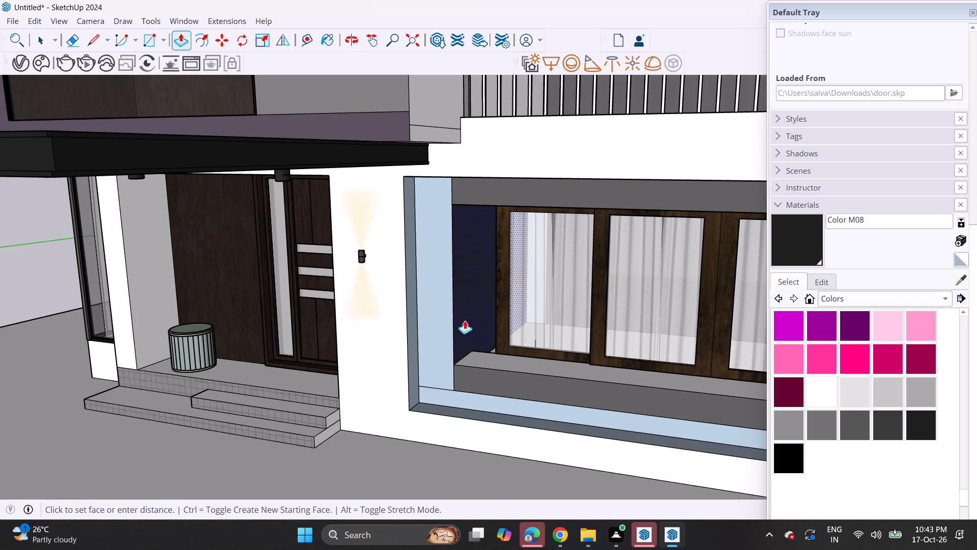
click(427, 310)
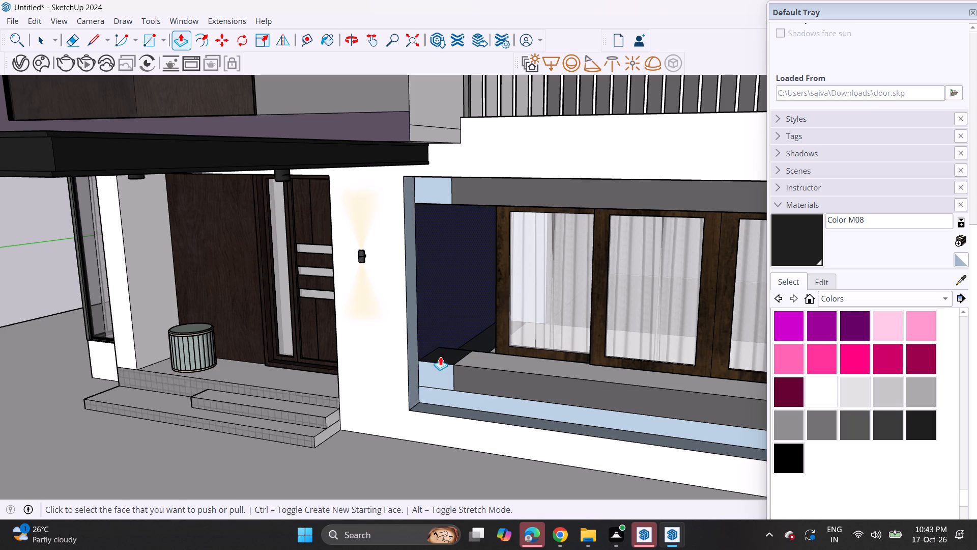
click(441, 360)
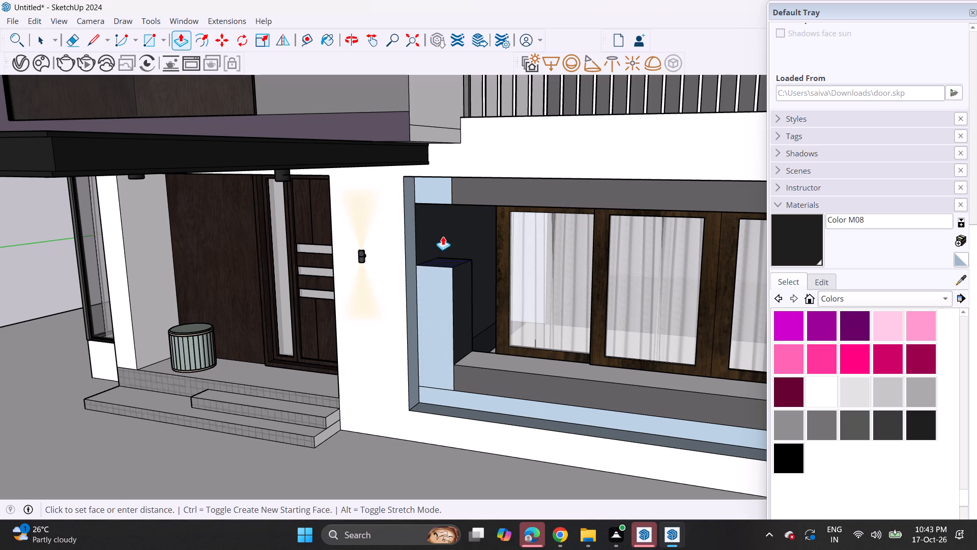
click(460, 181)
middle_drag(460, 272, 474, 250)
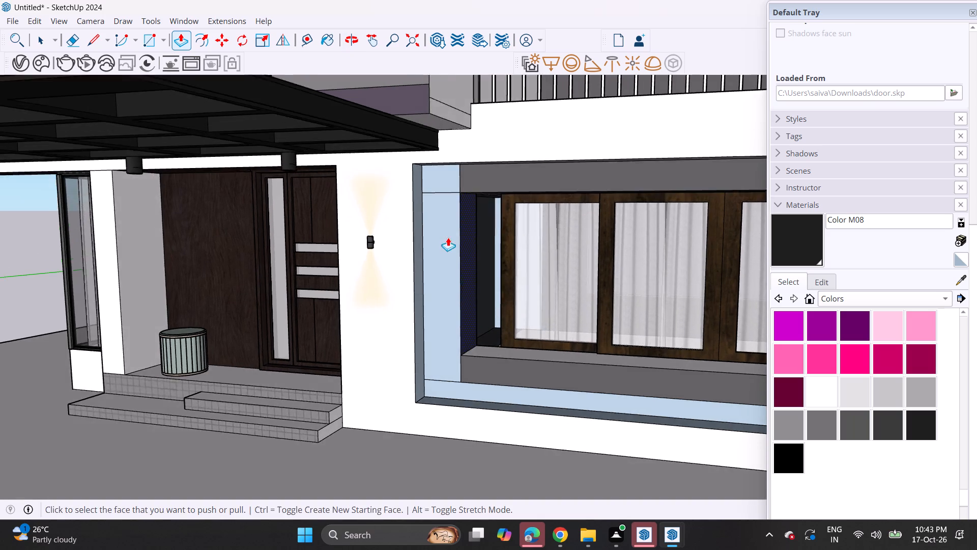
Scale the ground-floor window unit sideways toward the door so it fills the widened opening.
scroll(446, 241, down, 3)
middle_drag(458, 305, 494, 327)
middle_drag(525, 330, 567, 330)
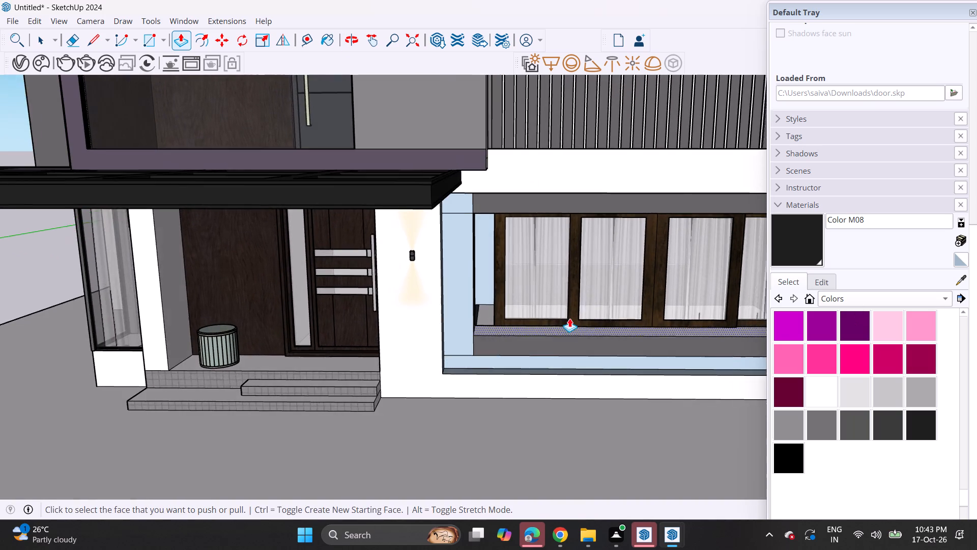
scroll(559, 290, up, 3)
key(space)
click(498, 297)
middle_drag(495, 294, 542, 296)
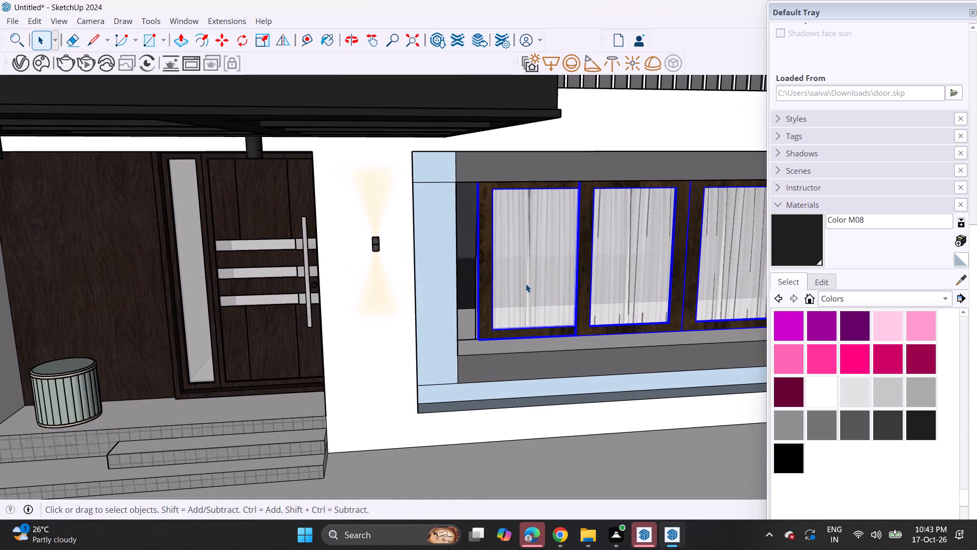
scroll(516, 277, up, 4)
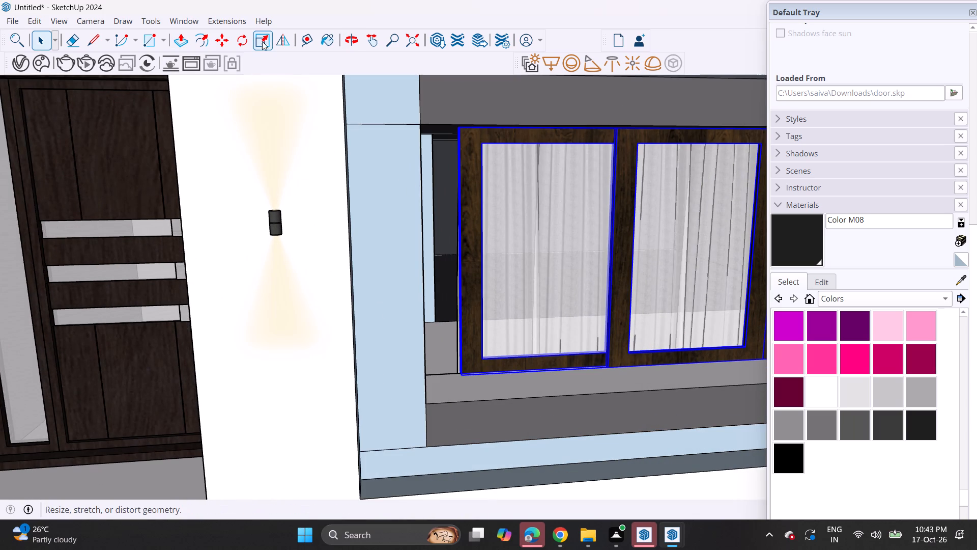
click(263, 38)
middle_drag(414, 228, 432, 260)
scroll(458, 255, up, 3)
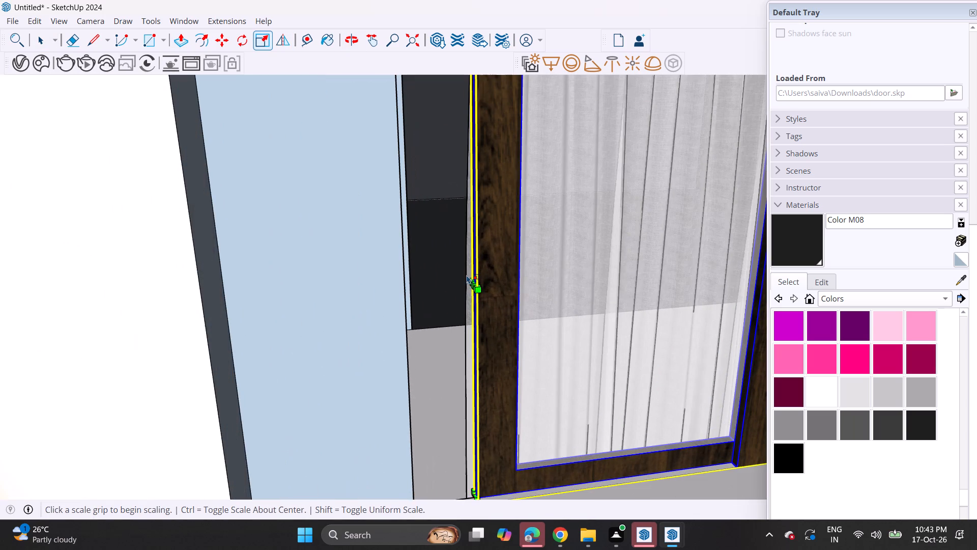
click(473, 281)
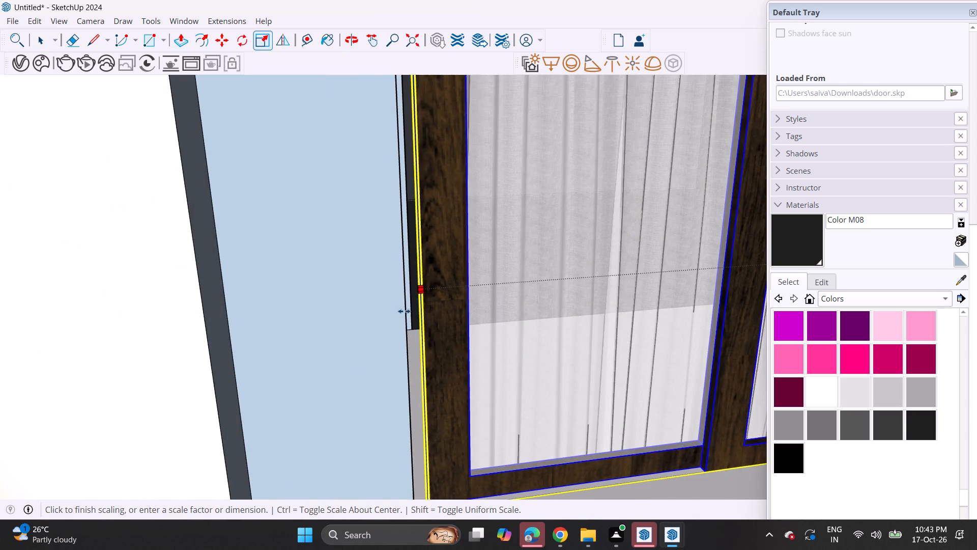
click(401, 316)
middle_drag(457, 323, 400, 270)
scroll(406, 276, up, 1)
scroll(377, 250, down, 12)
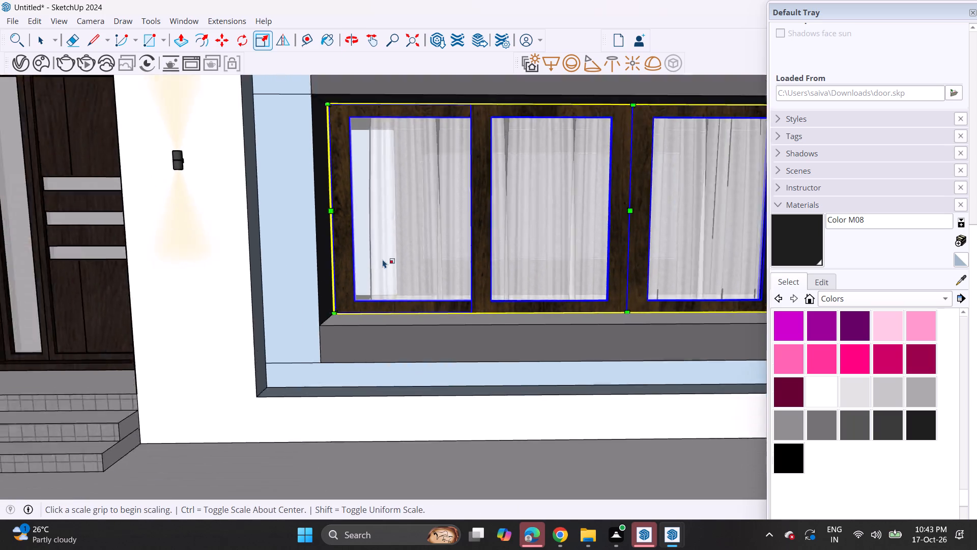
Sample the surround's grey [Color M06]1 and paint the new bottom strip, door-side strip and upper corner with it.
scroll(383, 259, down, 10)
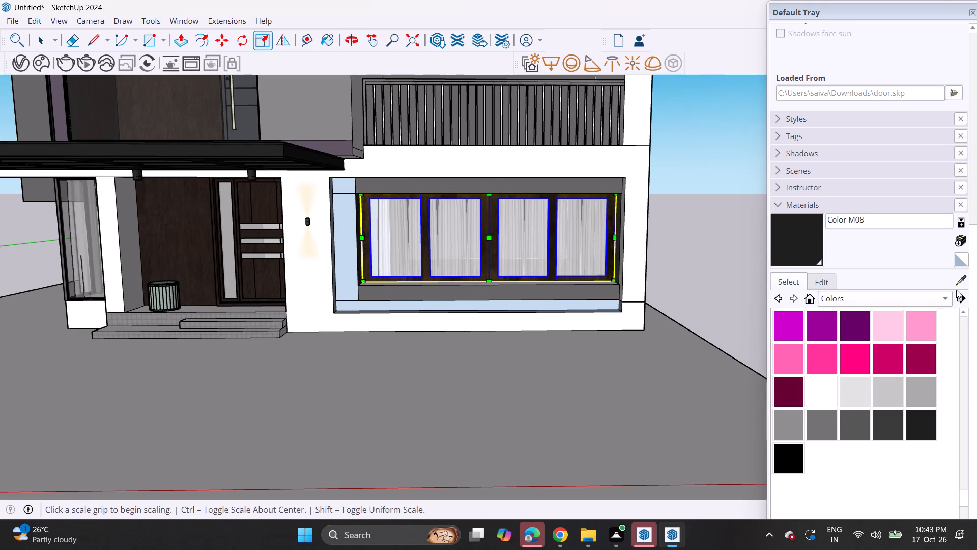
click(957, 288)
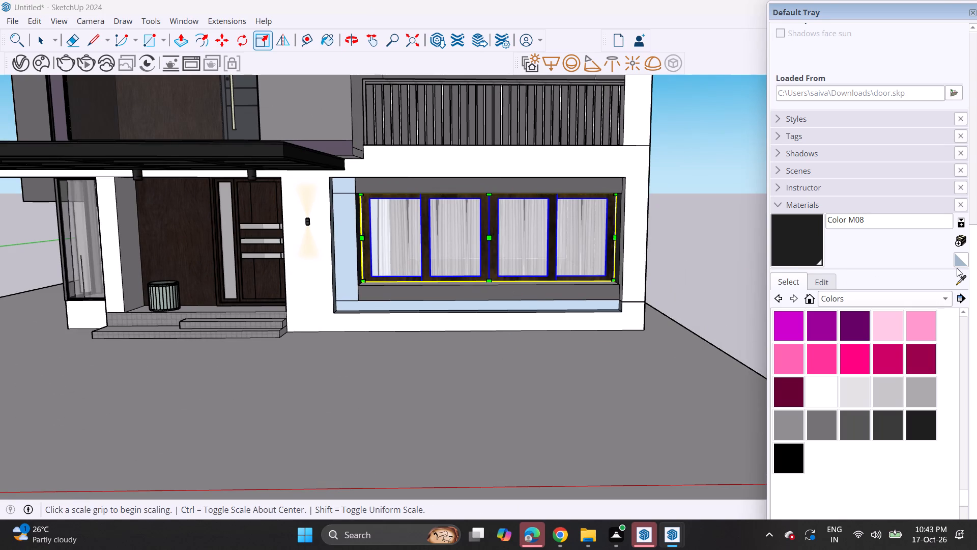
click(961, 285)
click(547, 287)
click(459, 302)
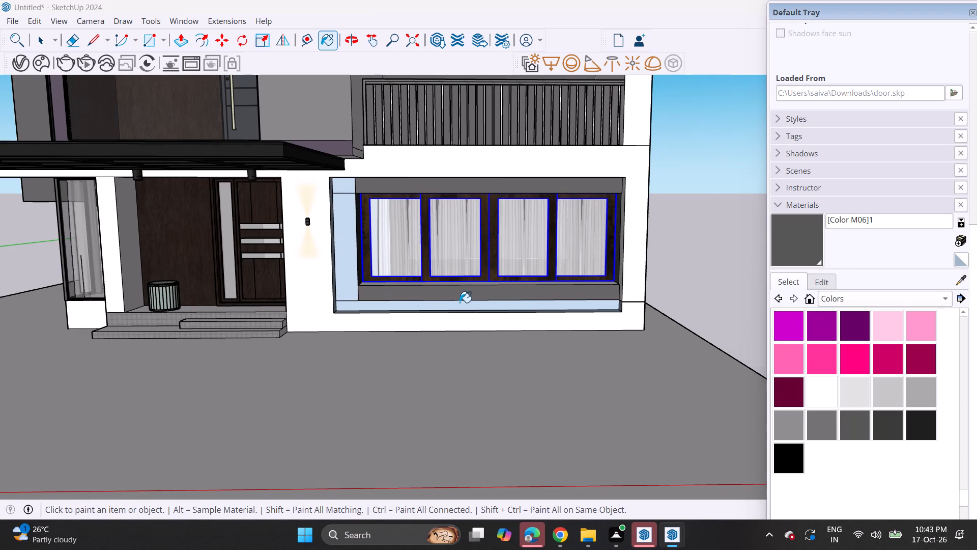
click(355, 277)
click(343, 188)
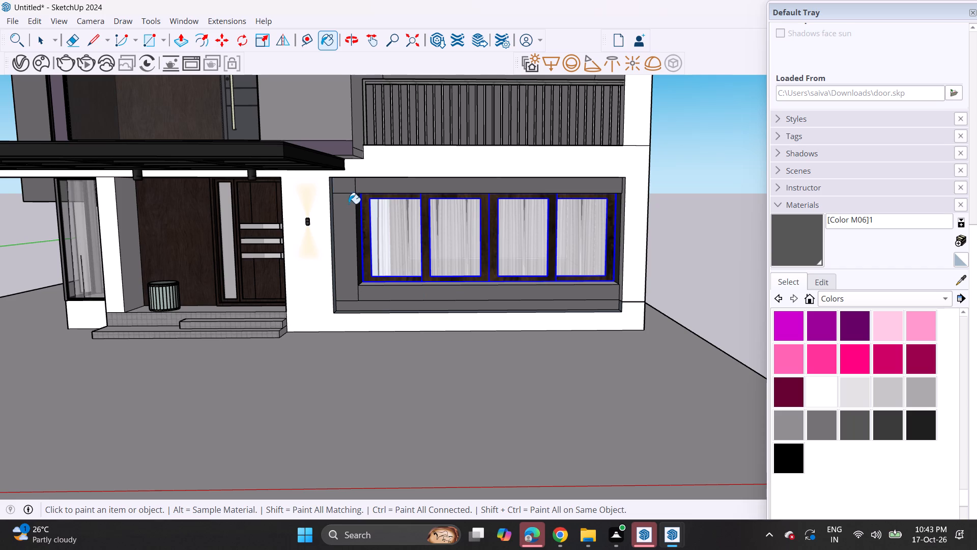
Erase the leftover seam lines between the old and new parts of the grey window surround.
scroll(303, 183, up, 1)
click(66, 41)
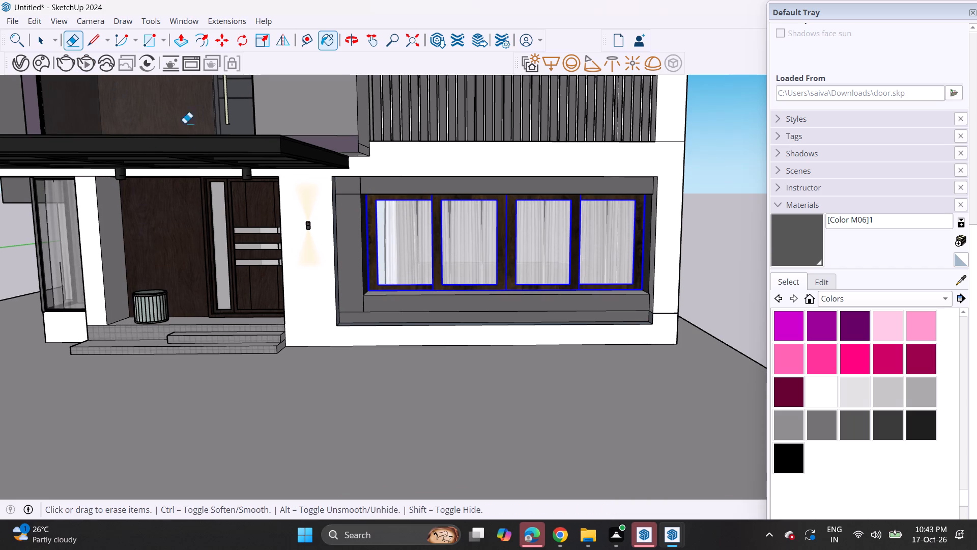
scroll(383, 236, up, 4)
drag(338, 165, 335, 175)
drag(339, 158, 350, 157)
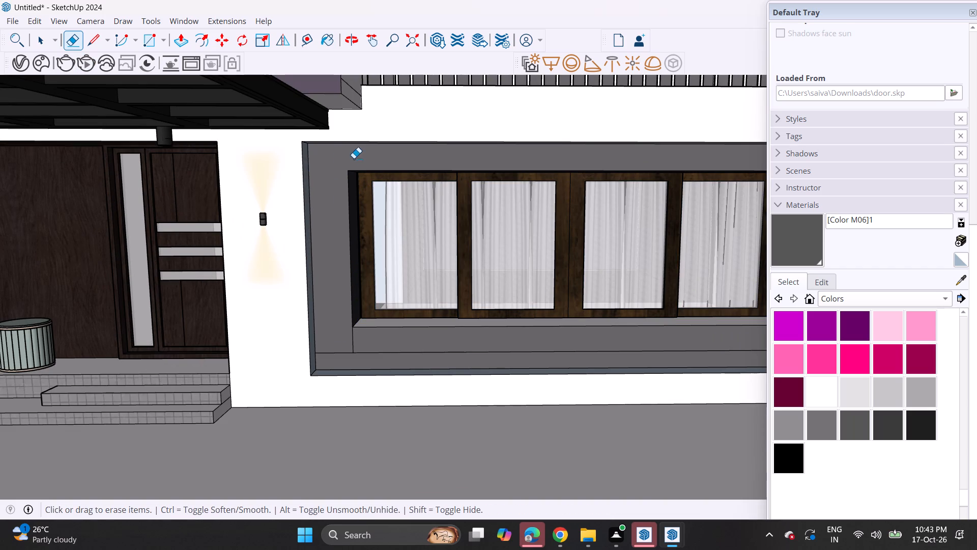
click(334, 358)
drag(344, 350, 345, 356)
drag(346, 340, 353, 347)
click(355, 347)
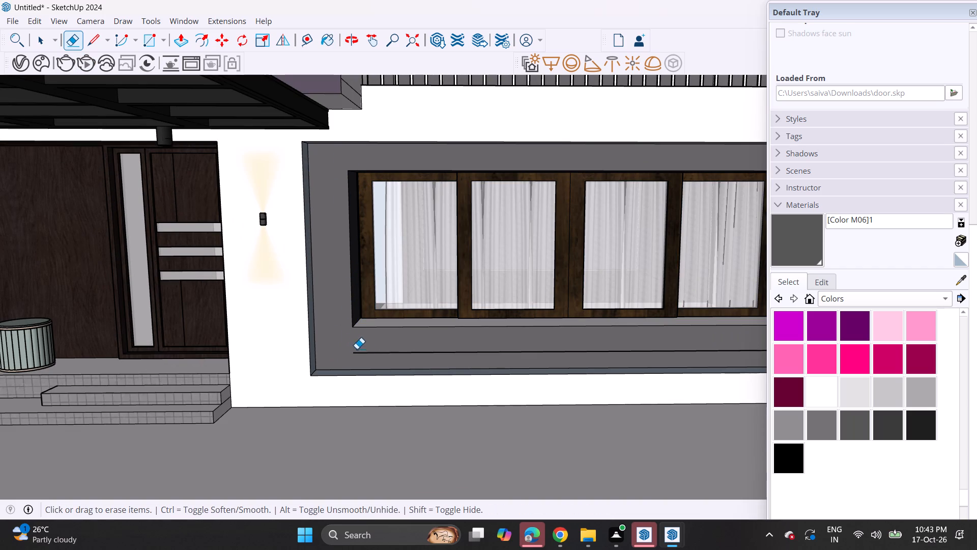
click(364, 353)
Erase the short horizontal seam on the white wall beside the surround's lower corner farthest from the door.
scroll(354, 342, down, 7)
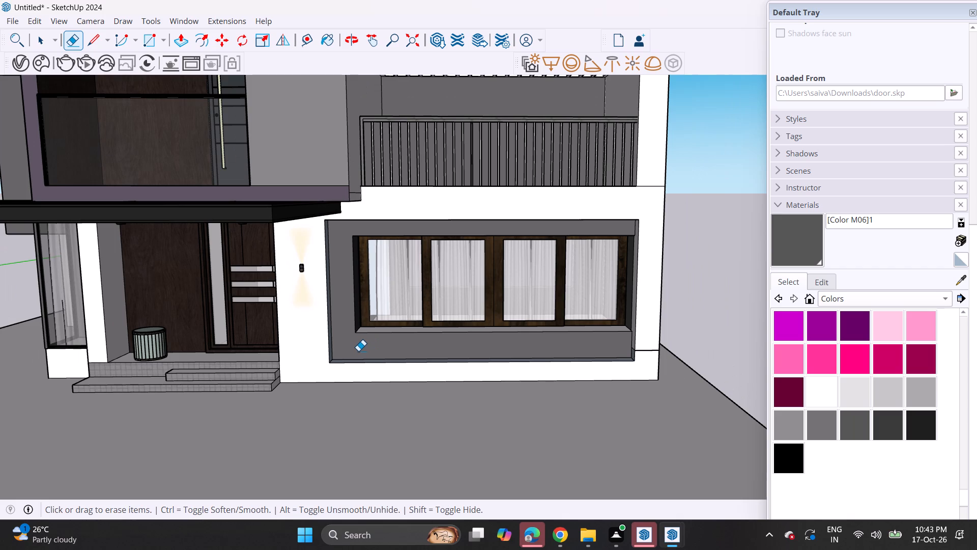
shift+middle_drag(363, 342, 483, 346)
middle_drag(485, 349, 479, 322)
scroll(473, 299, down, 4)
shift+middle_drag(473, 329, 550, 332)
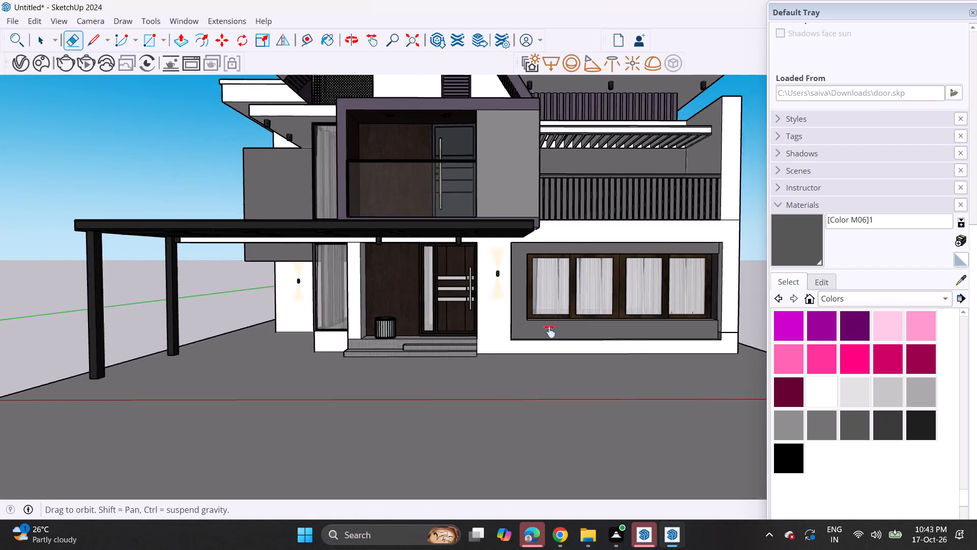
shift+middle_drag(550, 332, 564, 353)
scroll(544, 351, down, 4)
scroll(782, 353, up, 8)
click(700, 358)
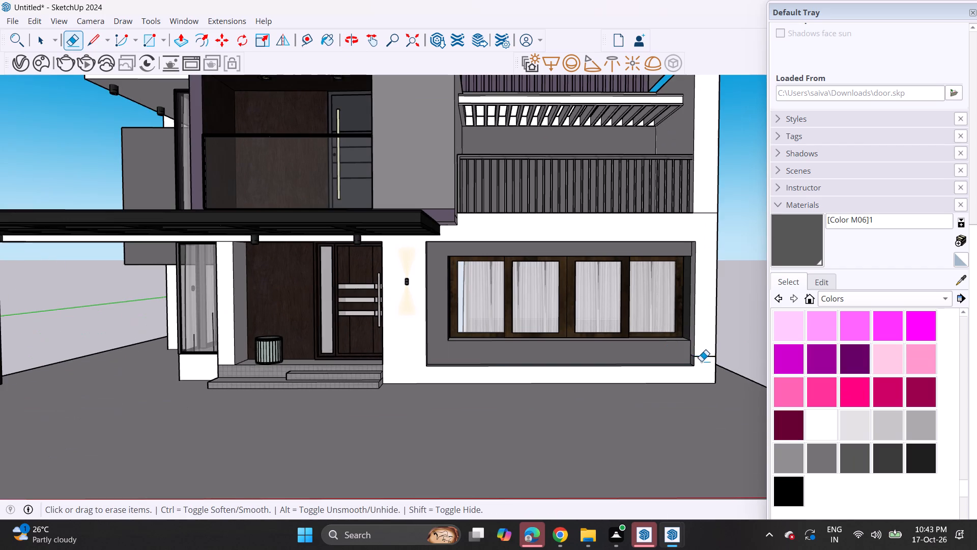
scroll(694, 362, up, 7)
click(693, 355)
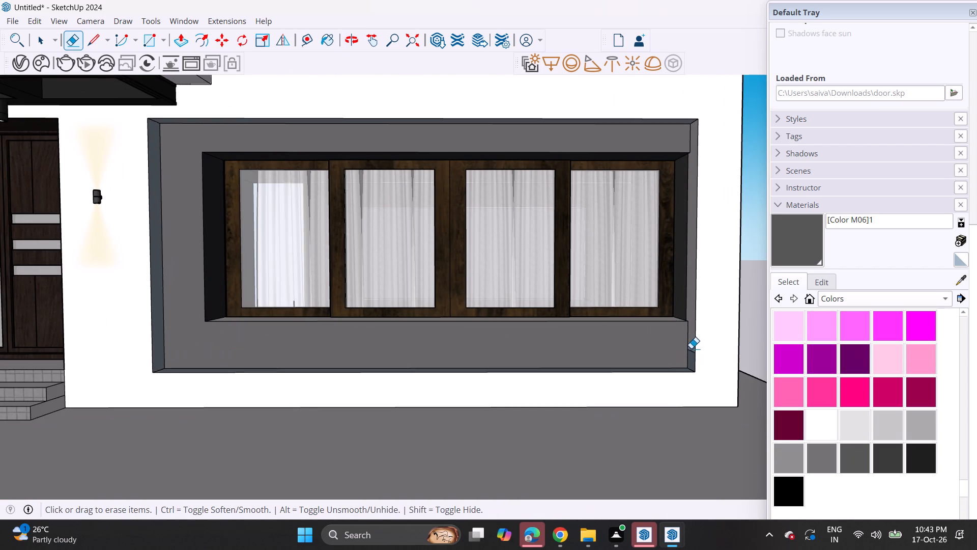
drag(691, 348, 691, 354)
Examine the front elevation with the enlarged window and its grey surround from a frontal view.
scroll(685, 359, down, 10)
shift+middle_drag(478, 421, 534, 430)
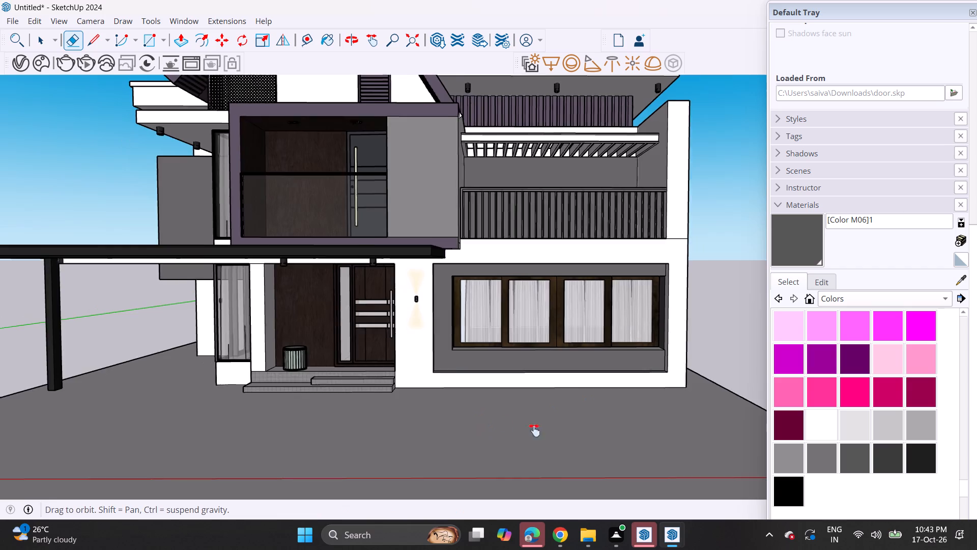
shift+middle_drag(534, 430, 561, 433)
middle_drag(550, 394, 550, 373)
scroll(545, 361, down, 3)
middle_drag(532, 361, 560, 382)
scroll(565, 383, down, 1)
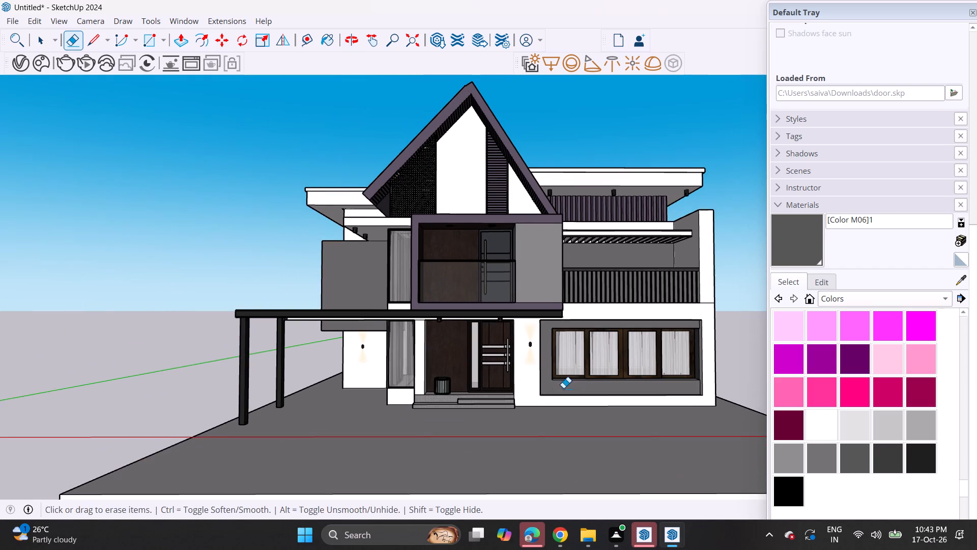
middle_drag(562, 388, 565, 395)
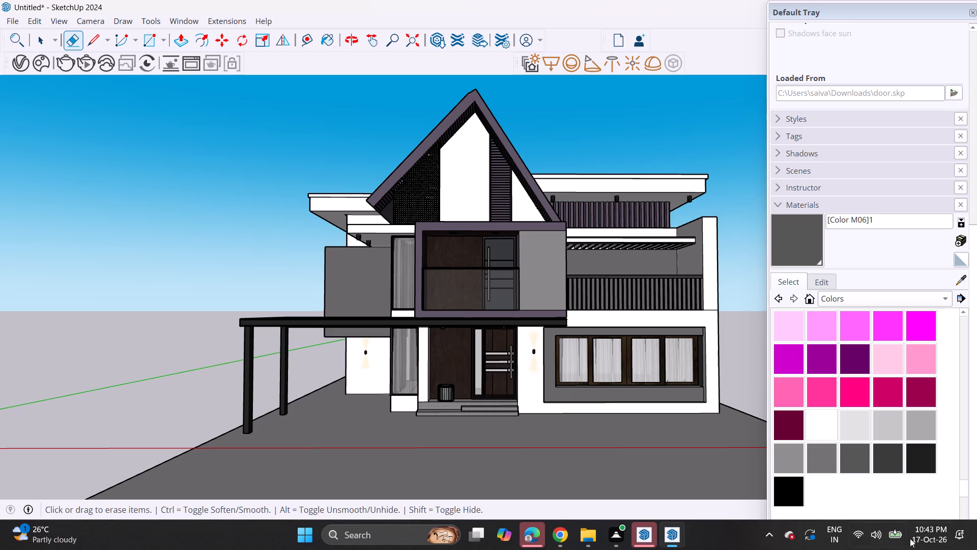
Paint the gable wall panels, roof fascias, upper balcony bands and the ground-floor wall beside the pergola with Color M01.
click(846, 428)
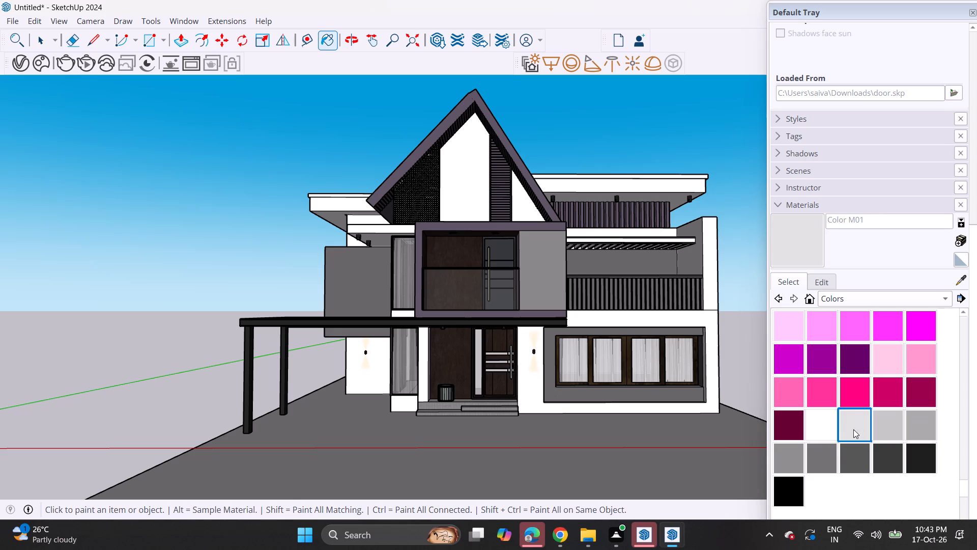
click(890, 435)
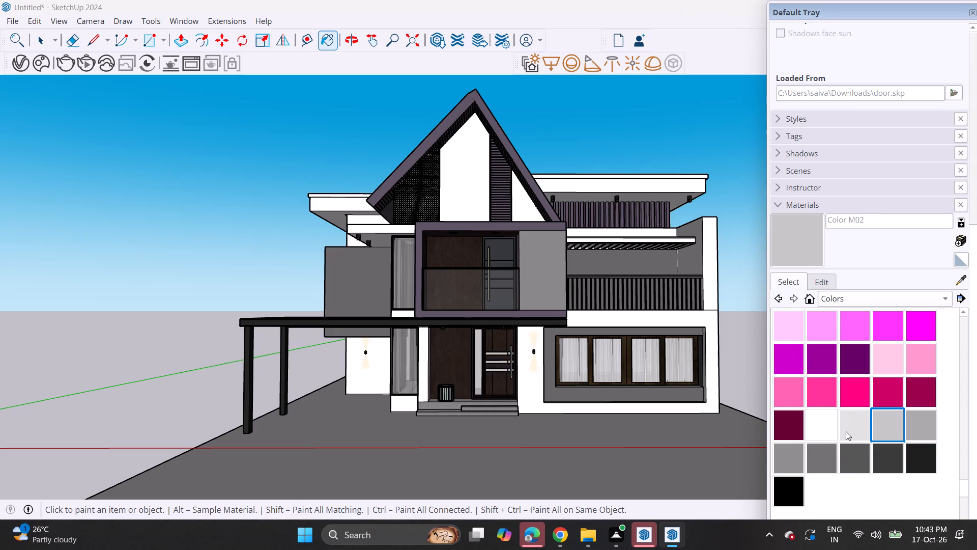
click(847, 431)
click(469, 185)
click(515, 197)
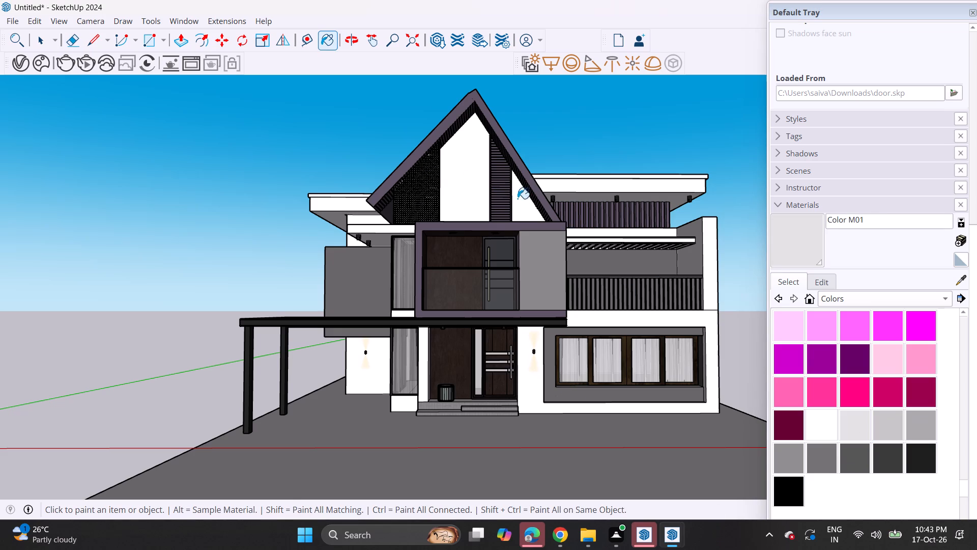
click(551, 183)
click(348, 202)
click(600, 230)
click(606, 241)
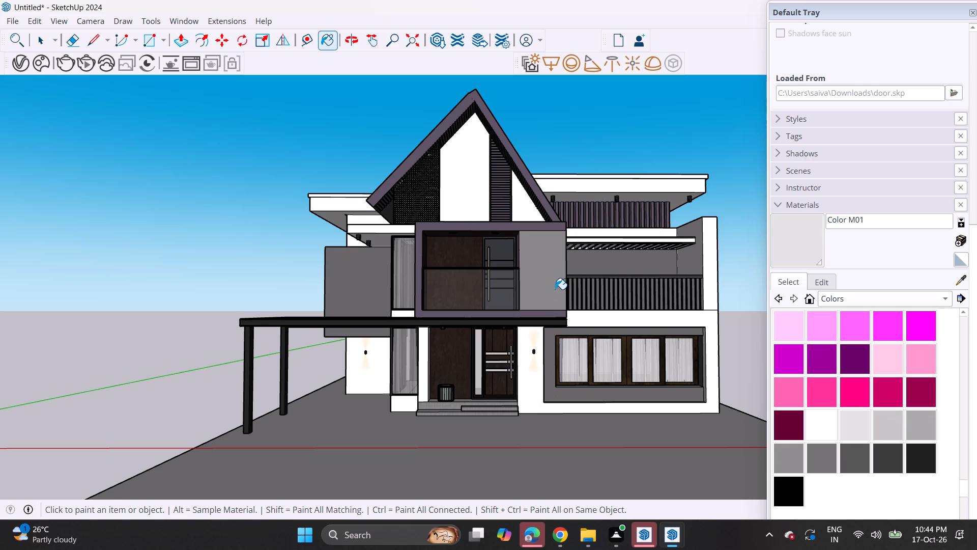
middle_click(551, 295)
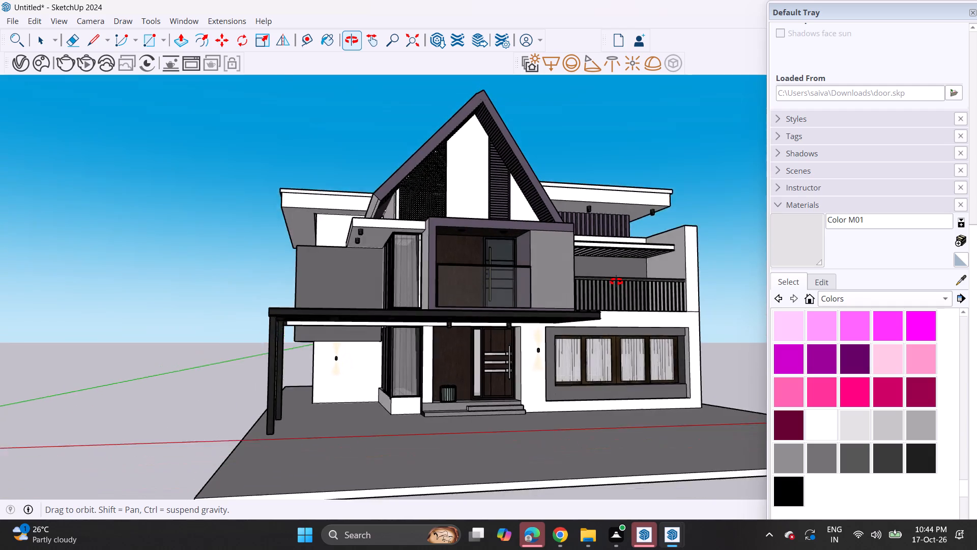
click(376, 356)
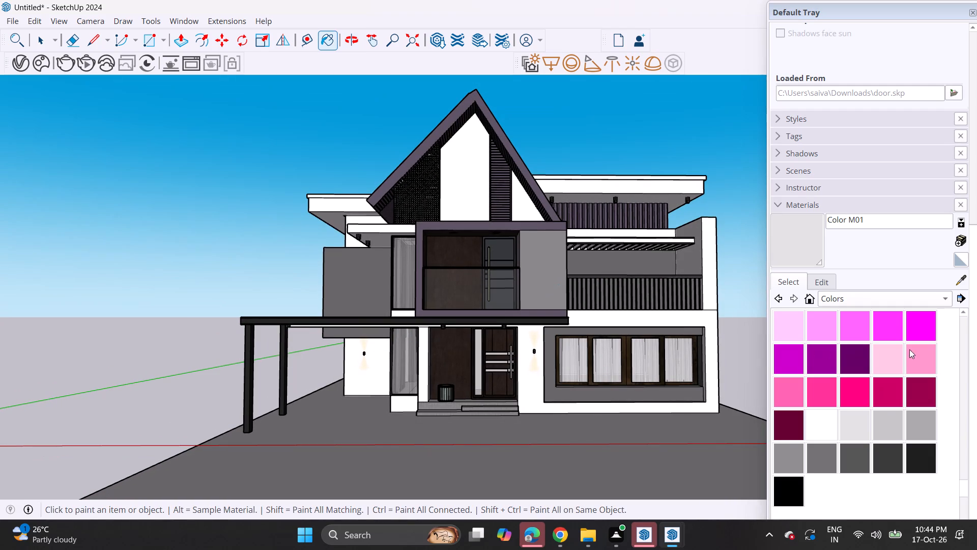
Apply Color M02 to the ground-floor side wall, gable panels, pergola-side roof and canopy surfaces, and the upper balcony's bands.
click(882, 420)
click(386, 383)
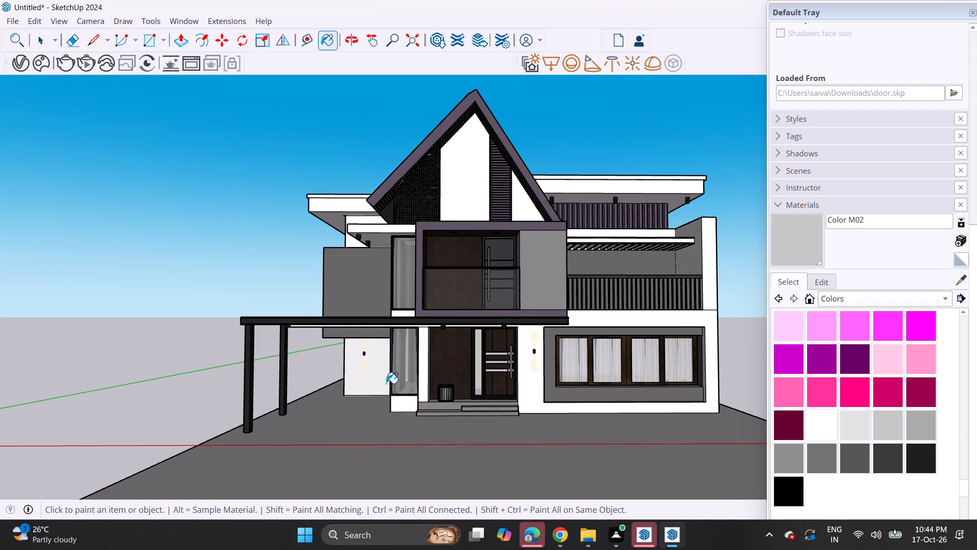
click(533, 208)
click(471, 193)
click(349, 198)
click(349, 197)
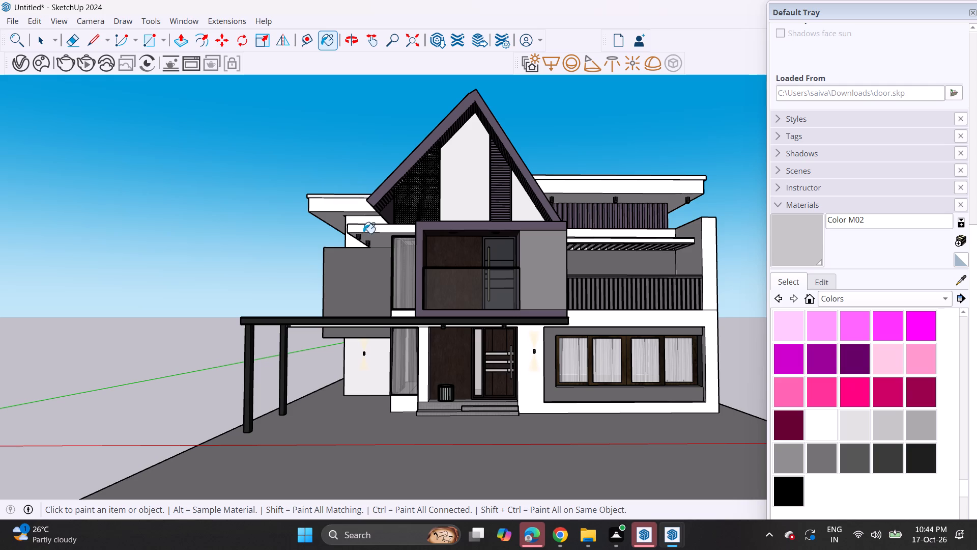
click(364, 227)
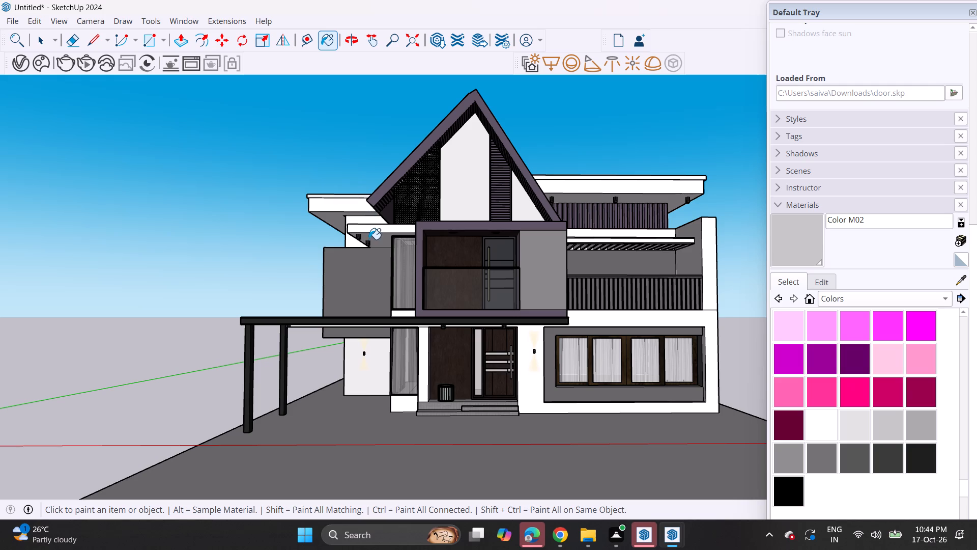
click(369, 239)
click(349, 241)
click(358, 220)
click(595, 233)
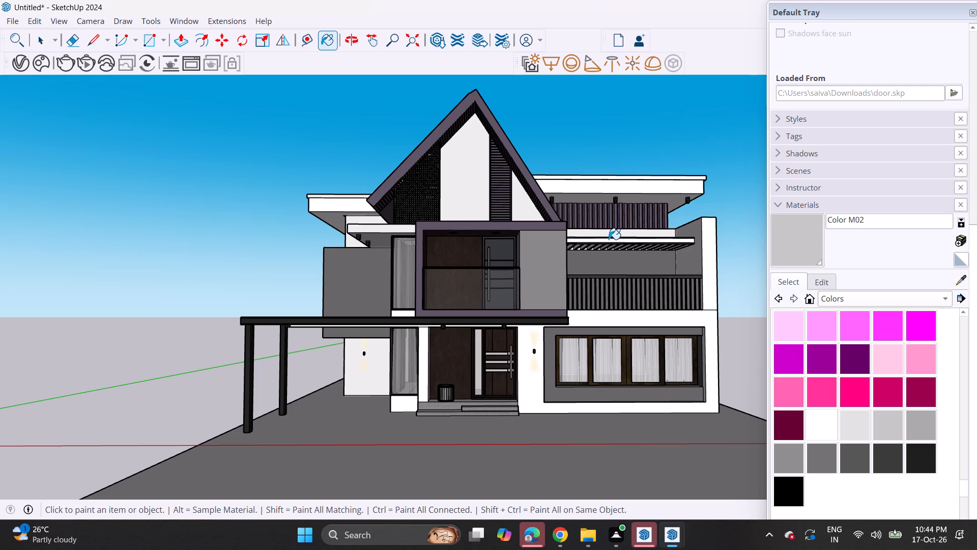
click(609, 239)
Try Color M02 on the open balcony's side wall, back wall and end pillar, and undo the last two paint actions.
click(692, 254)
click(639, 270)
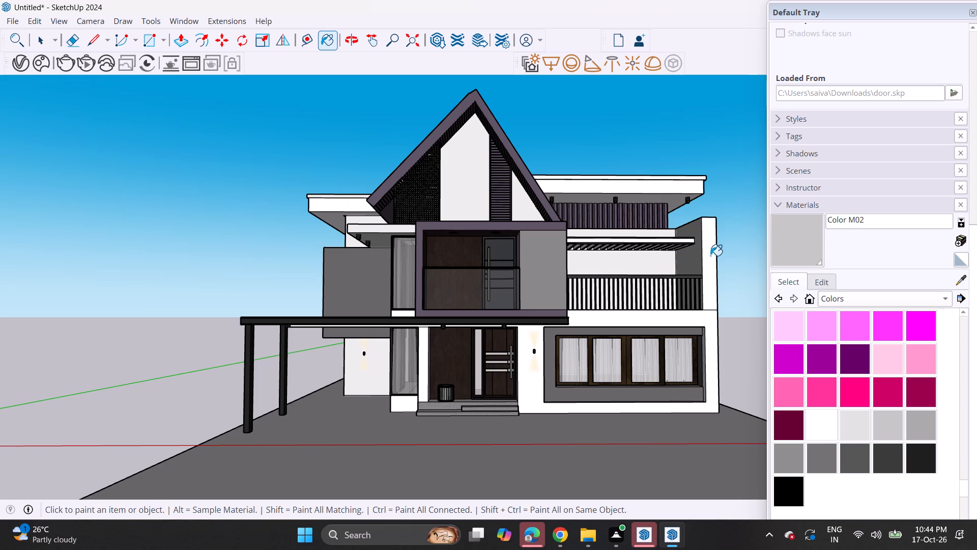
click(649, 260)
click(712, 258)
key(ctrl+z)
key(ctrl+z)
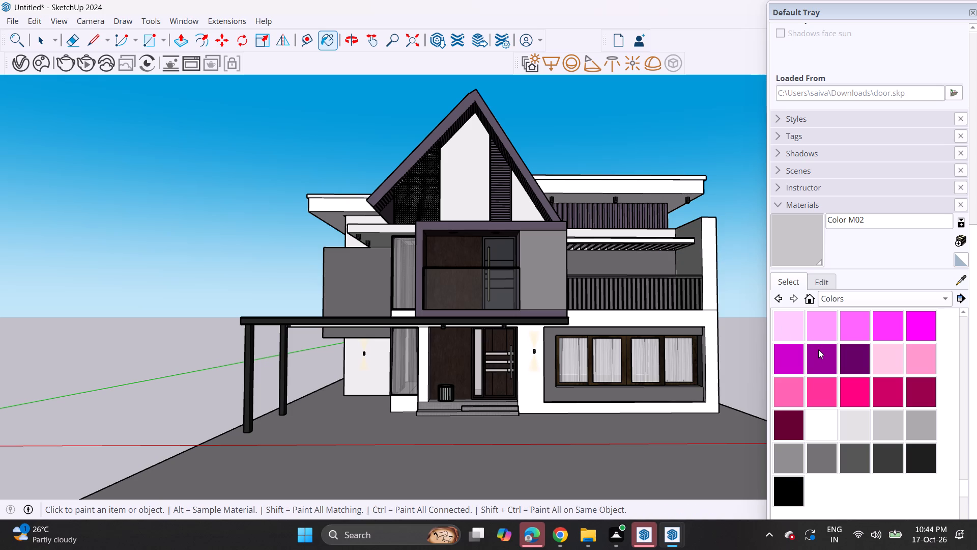
Paint the balcony's end pillar and side wall, the ground-floor front wall, and the tall window's base with Color M02.
click(713, 269)
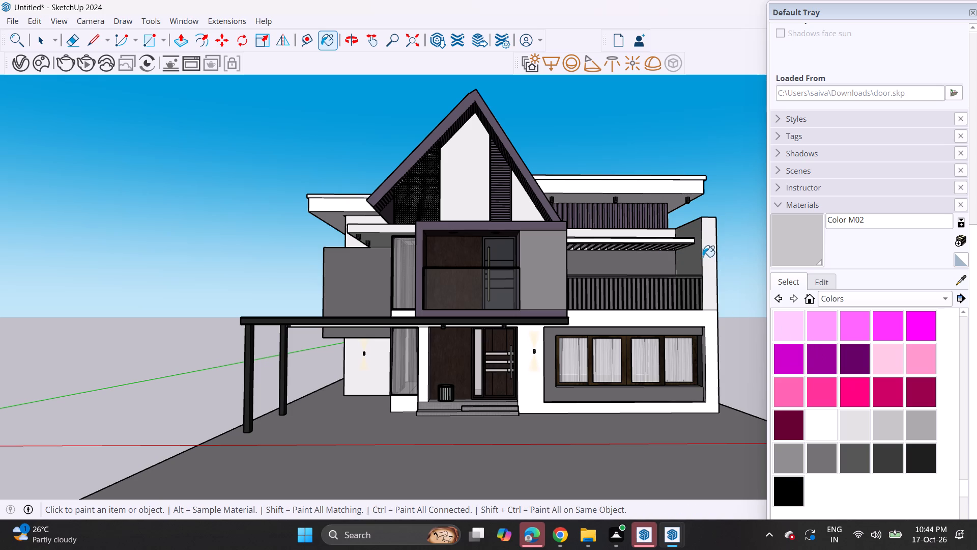
click(703, 257)
click(693, 259)
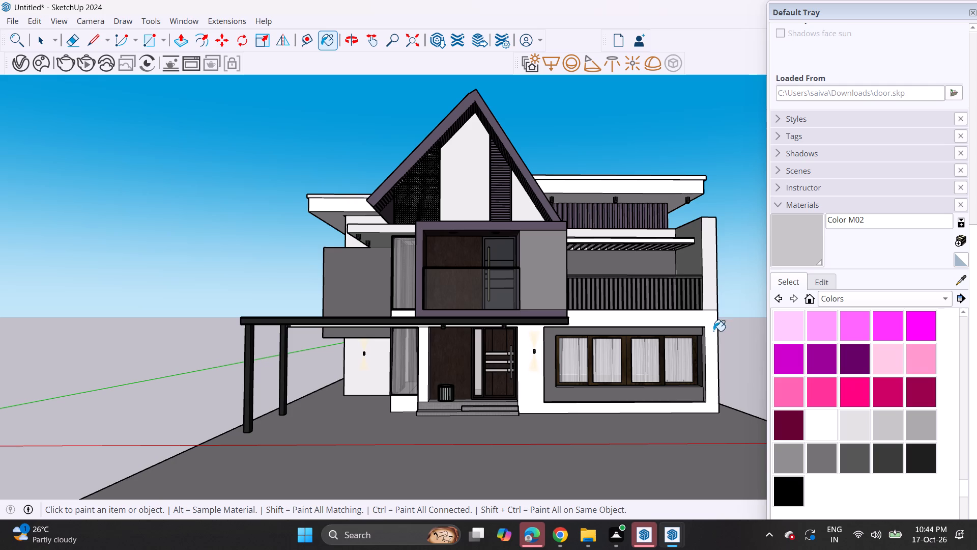
click(709, 334)
click(410, 403)
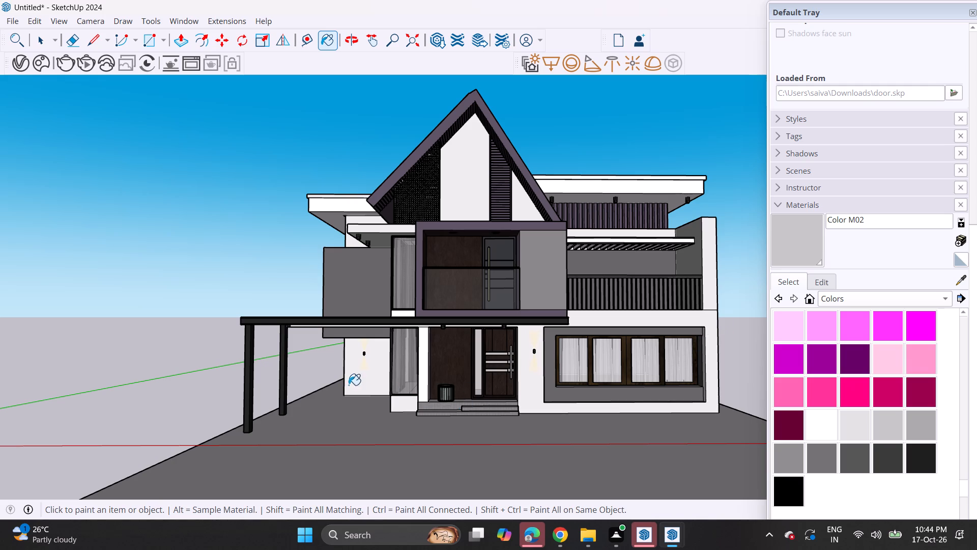
click(355, 384)
Sample the dark wood Material12 from the entrance wall and paint the base below the tall ground-floor window with it.
scroll(405, 365, up, 5)
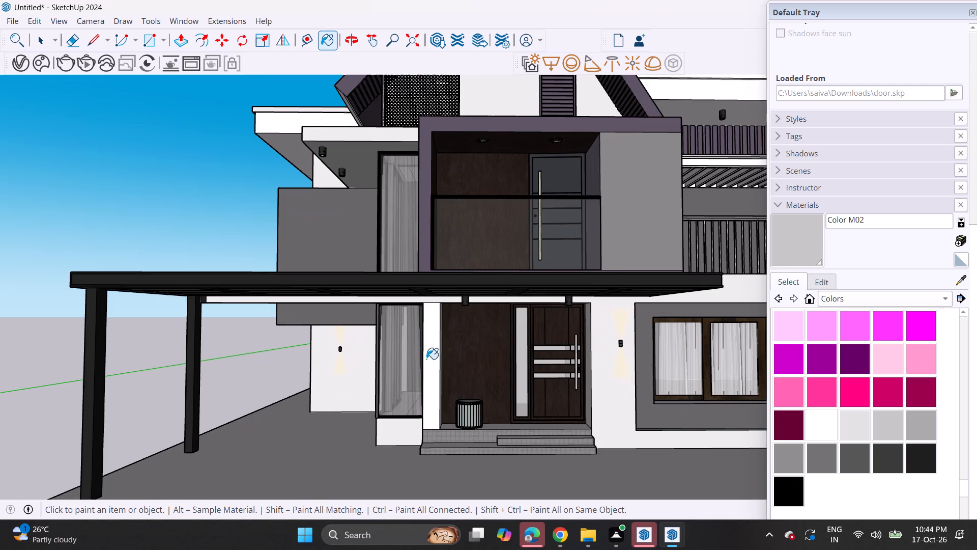
click(960, 282)
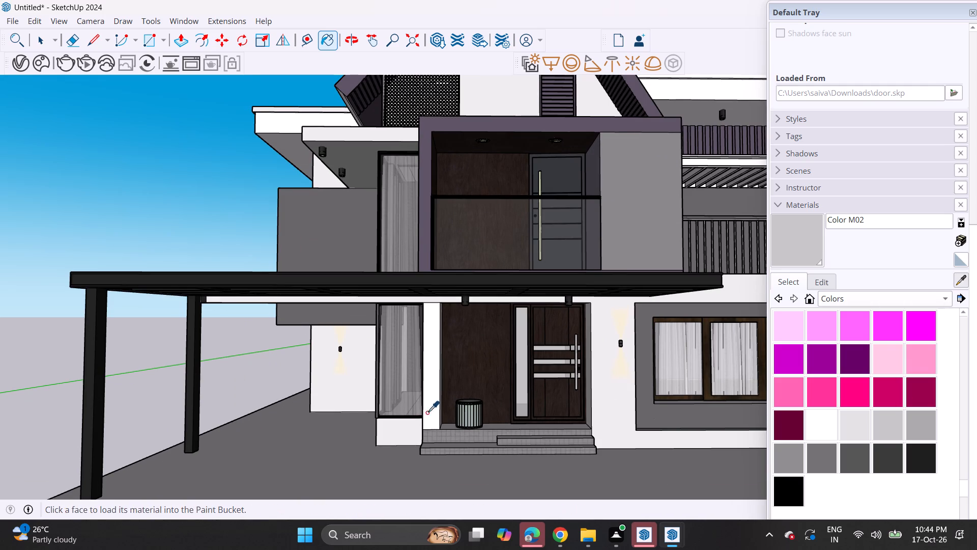
click(465, 366)
click(392, 432)
Delete all leftover parts standing beside the house, including the spare window frames, wooden panel, wall pieces and nearby person figure.
scroll(382, 413, down, 4)
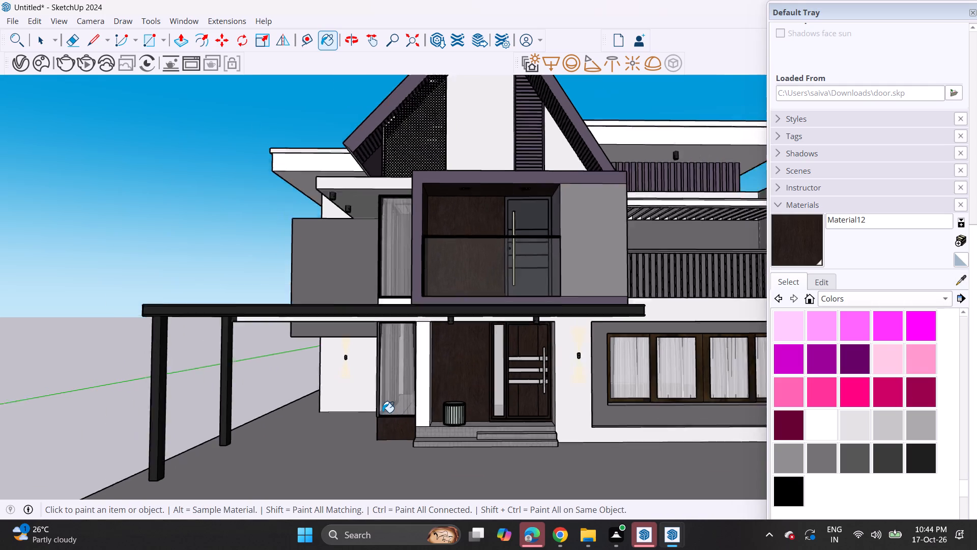
scroll(383, 413, down, 4)
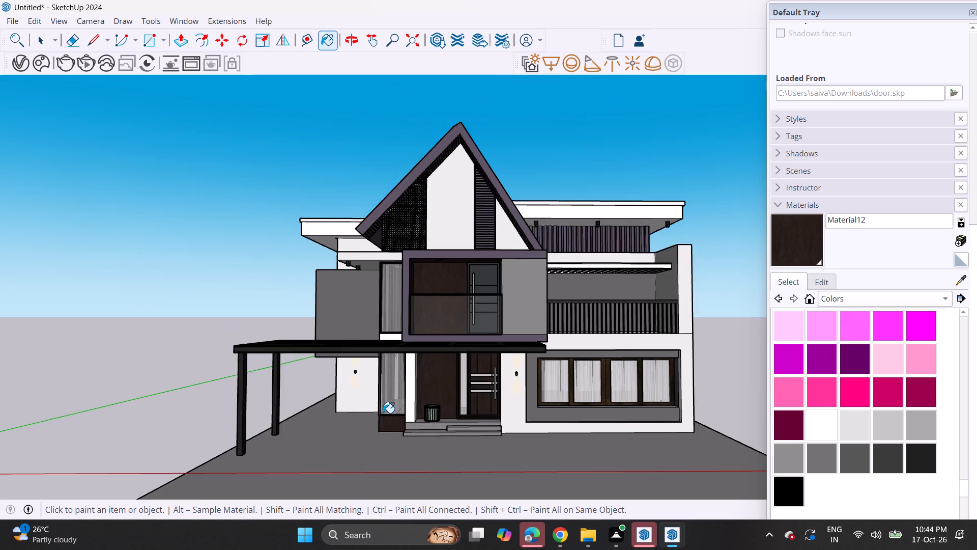
scroll(383, 413, down, 5)
shift+middle_drag(384, 402, 430, 380)
scroll(467, 392, up, 2)
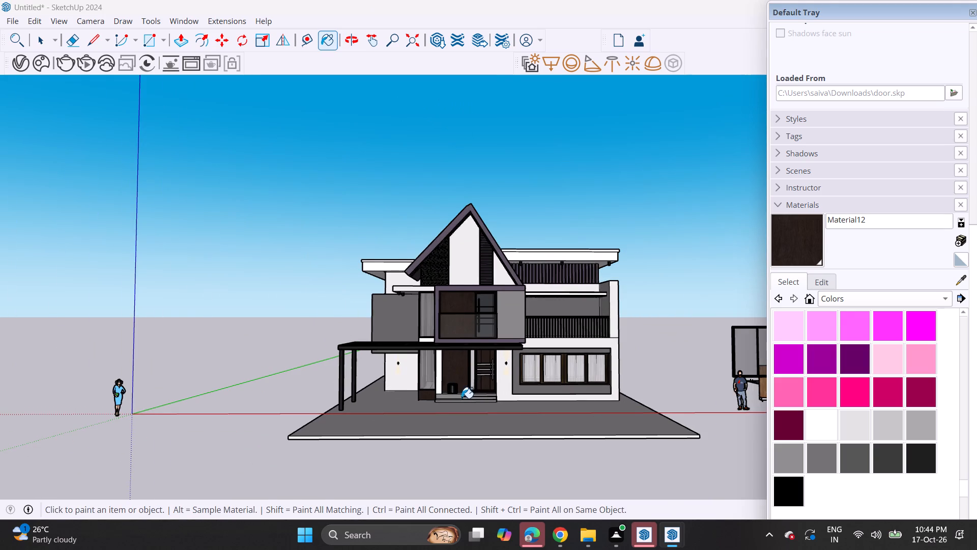
scroll(468, 387, up, 1)
shift+middle_drag(453, 393, 306, 421)
scroll(298, 412, down, 2)
key(space)
drag(494, 269, 555, 446)
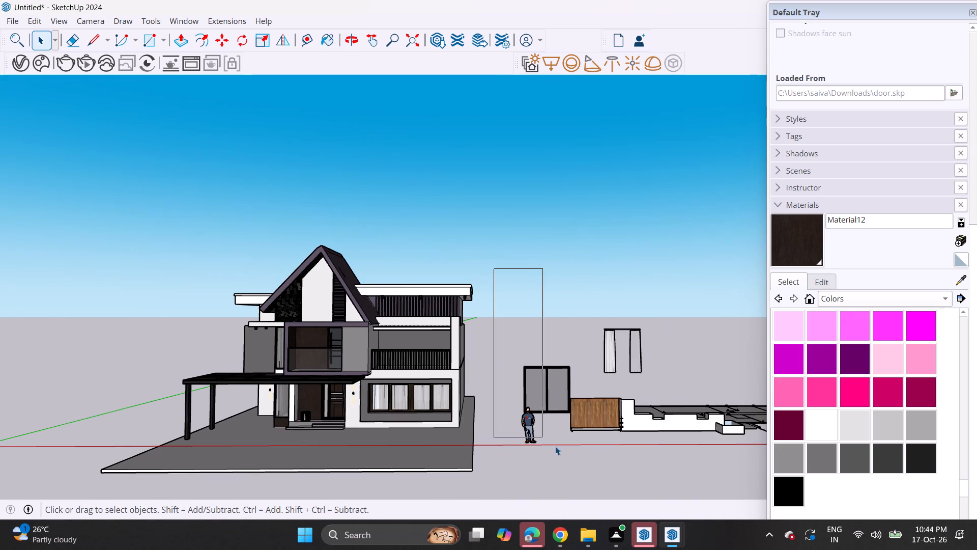
drag(555, 446, 696, 459)
scroll(667, 438, down, 5)
middle_drag(637, 402, 497, 369)
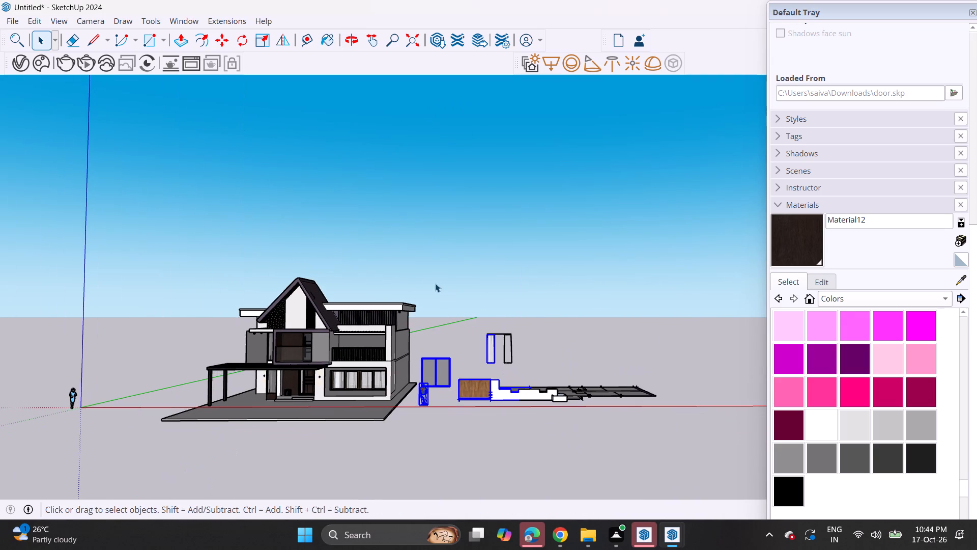
key(Delete)
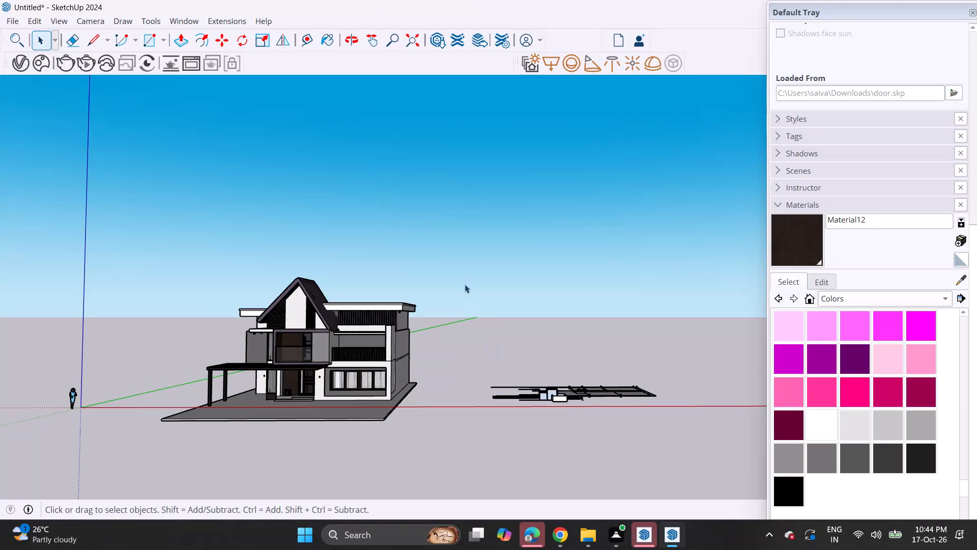
drag(465, 283, 736, 415)
key(Delete)
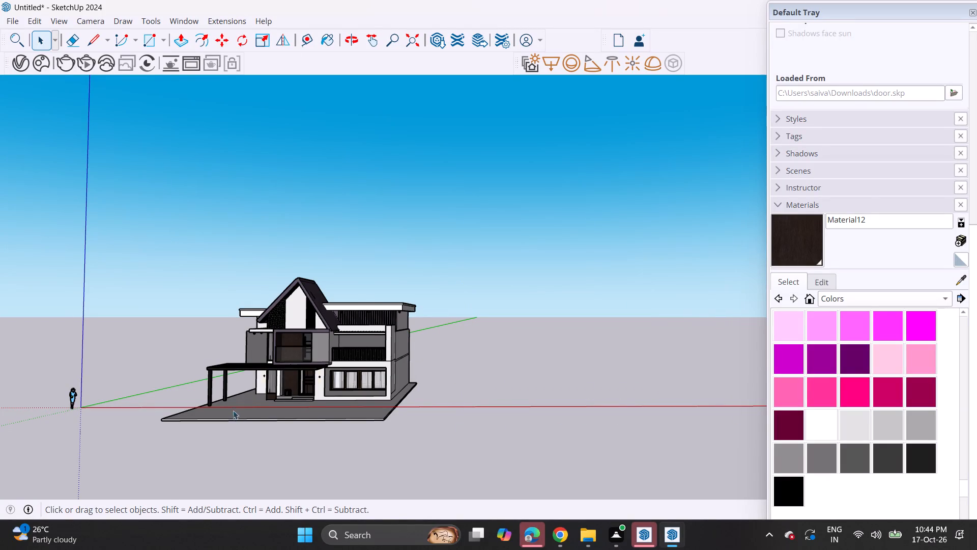
Examine the recoloured front elevation of the house from near and far.
middle_drag(233, 410, 378, 410)
scroll(381, 406, up, 6)
middle_drag(383, 409, 379, 395)
scroll(383, 409, up, 1)
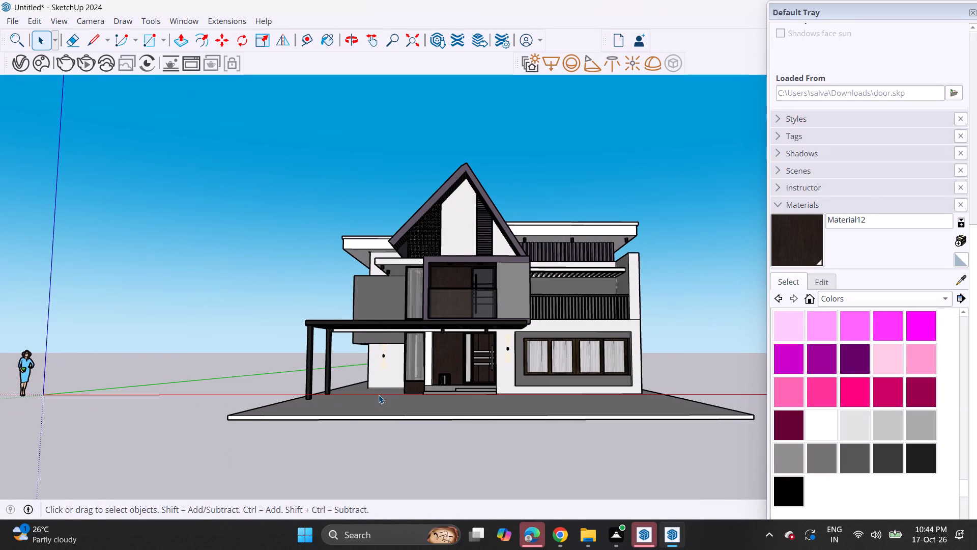
scroll(381, 392, up, 2)
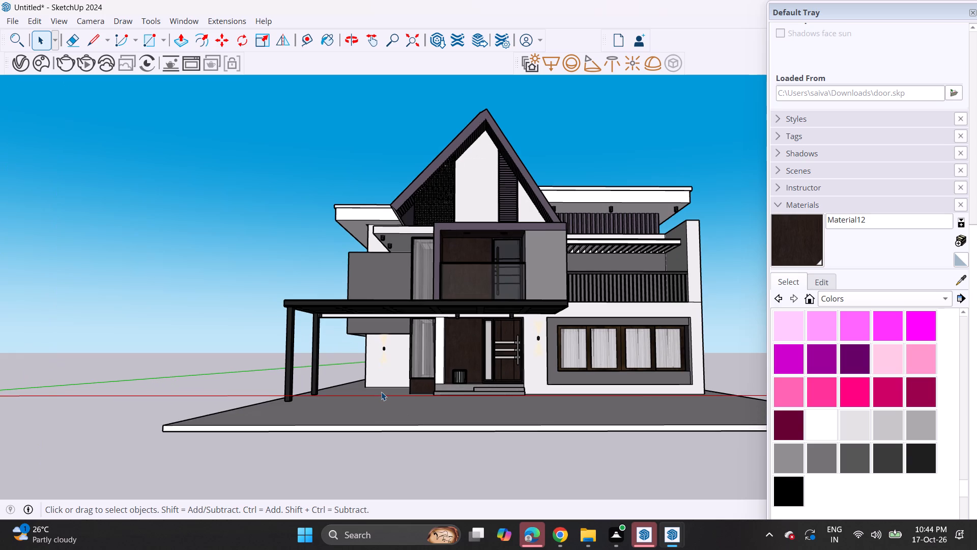
scroll(368, 390, down, 4)
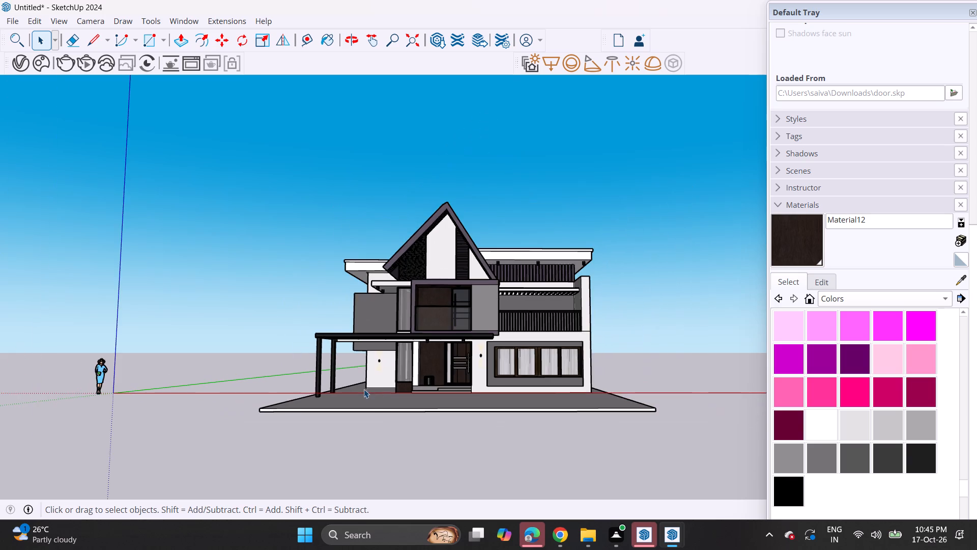
Draw a narrow rectangle on the ground slab, starting from its side edge in front of the pergola's front post.
middle_drag(364, 388, 371, 381)
middle_drag(371, 381, 365, 442)
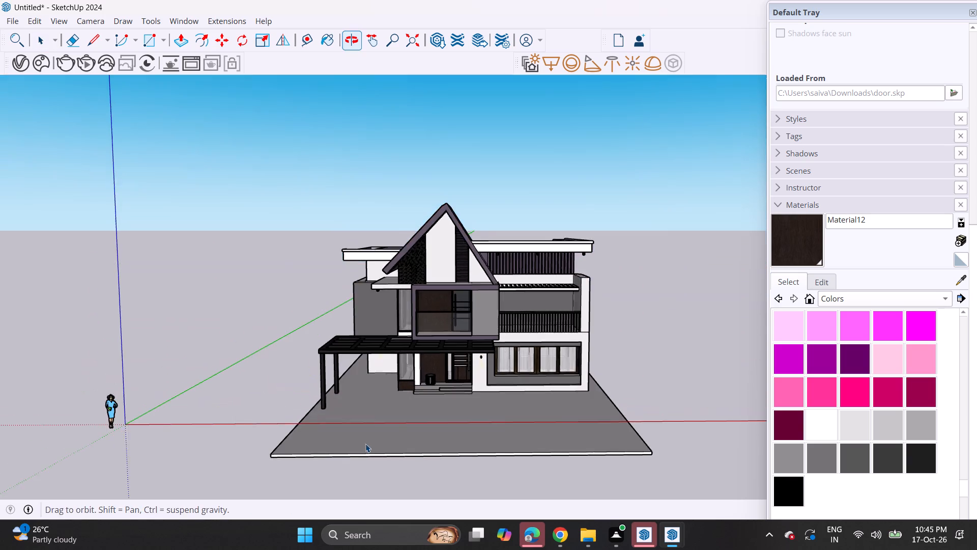
scroll(401, 440, up, 2)
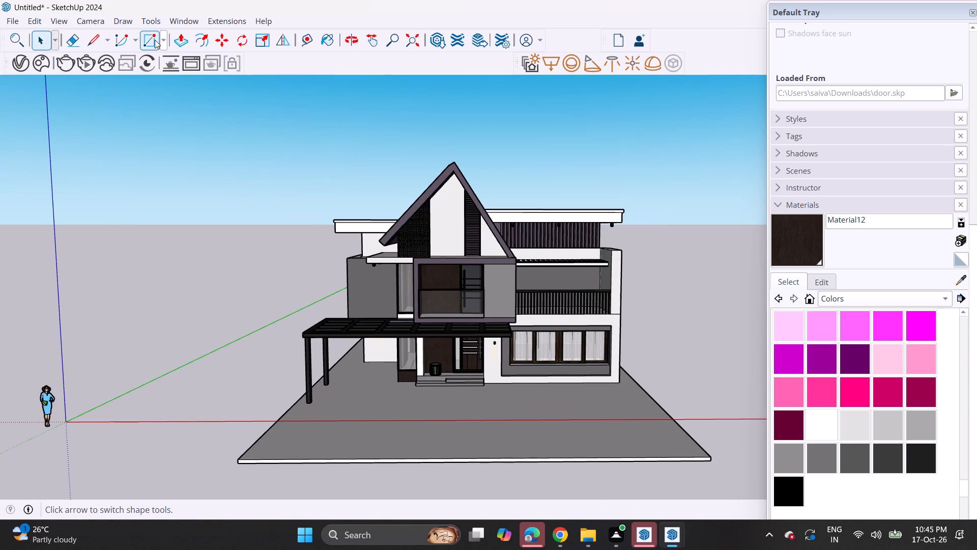
click(155, 40)
middle_drag(294, 388, 293, 410)
scroll(271, 442, up, 6)
click(276, 439)
scroll(347, 456, down, 2)
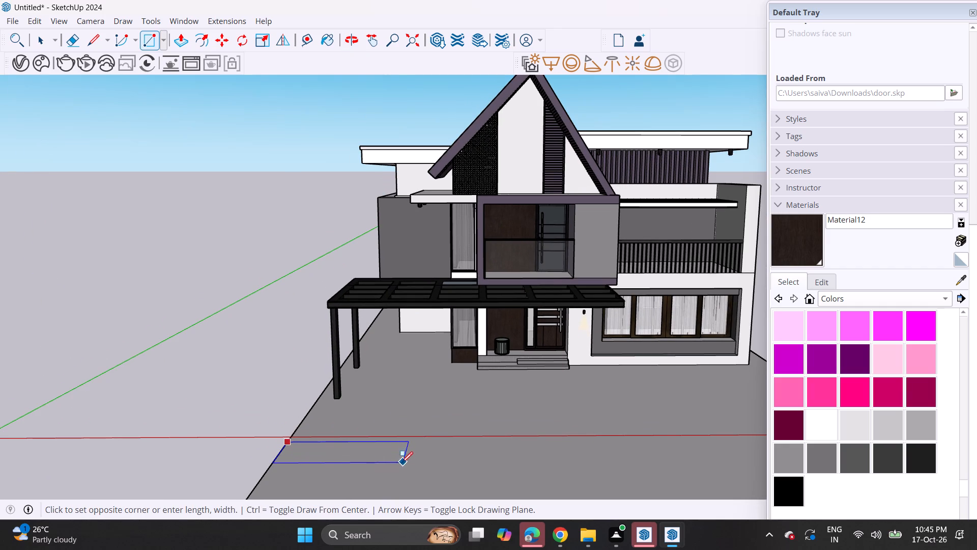
click(342, 452)
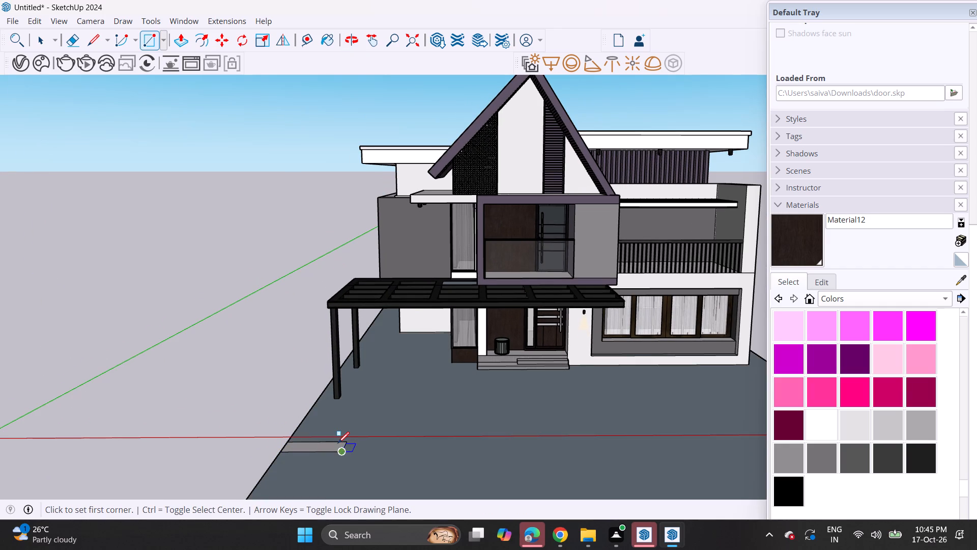
Undo the narrow rectangle and redraw it on the ground slab, from its side edge in front of the pergola's front post.
scroll(338, 442, down, 3)
key(ctrl+z)
scroll(307, 459, up, 7)
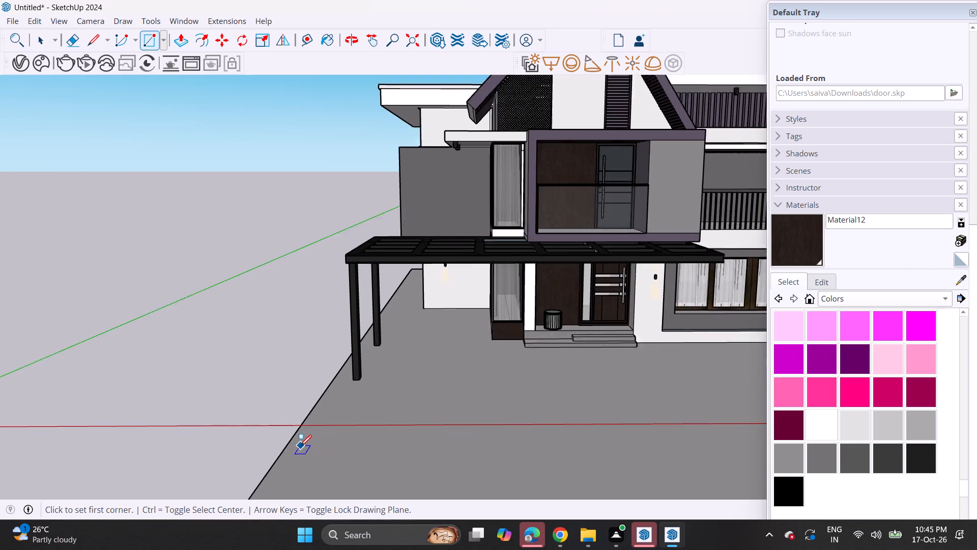
click(294, 432)
click(373, 443)
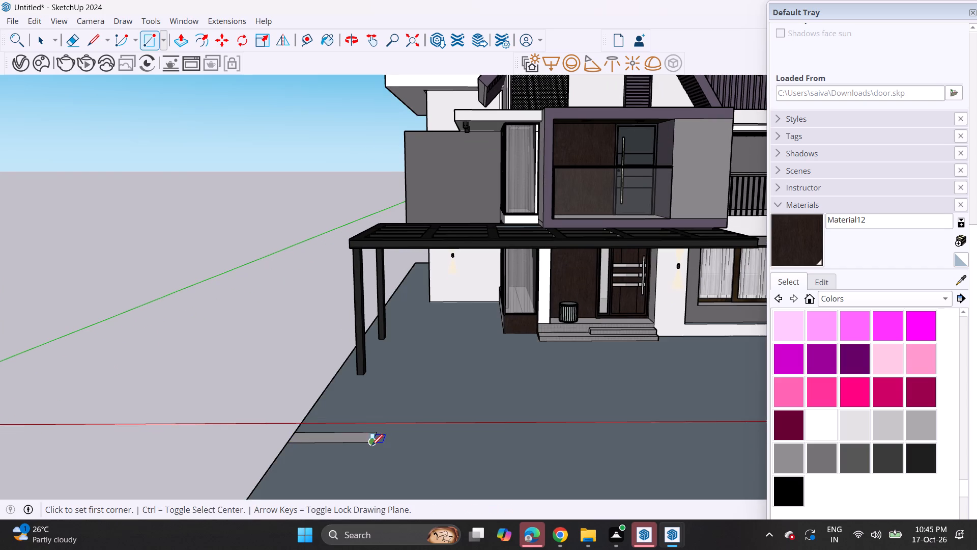
Extrude the narrow rectangle upward into an upright wall block that stays lower than the pergola.
scroll(367, 439, down, 4)
key(space)
key(p)
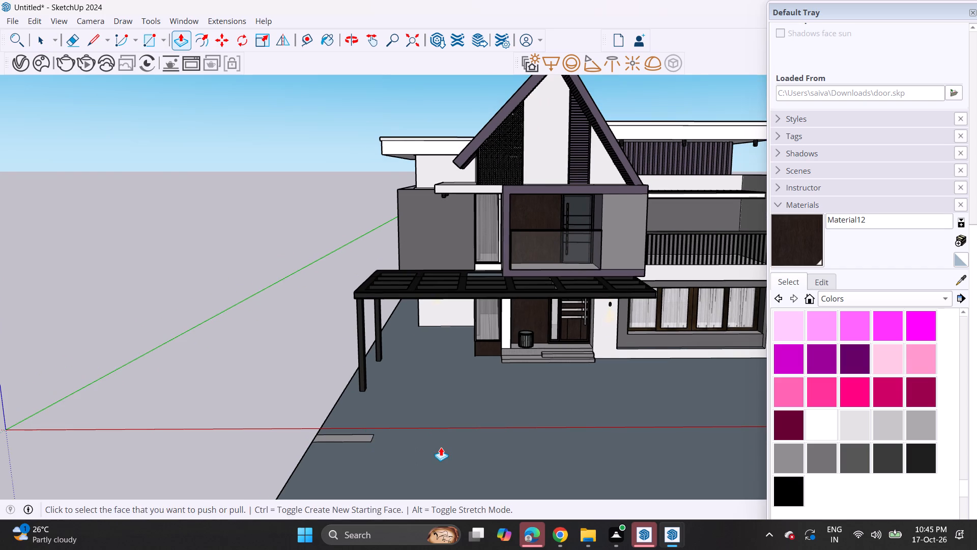
click(441, 447)
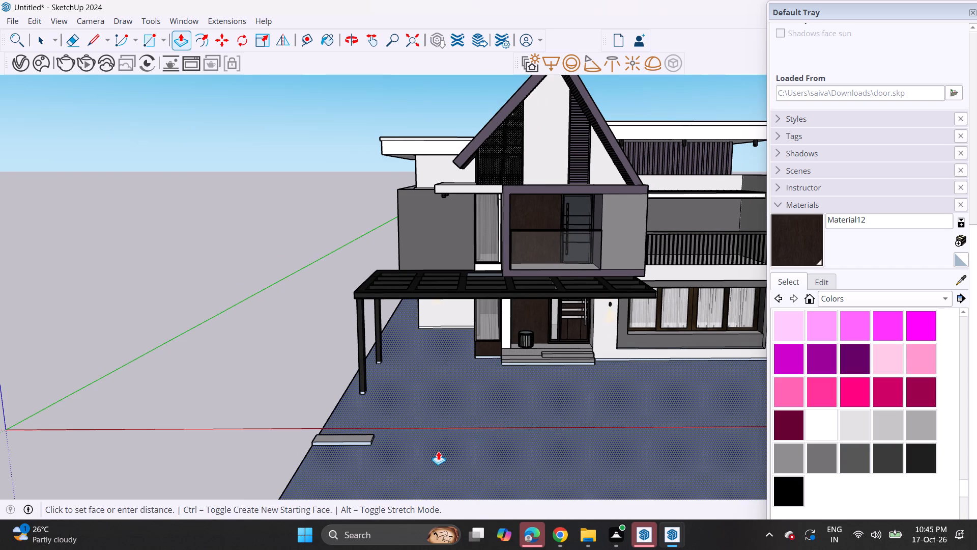
click(438, 451)
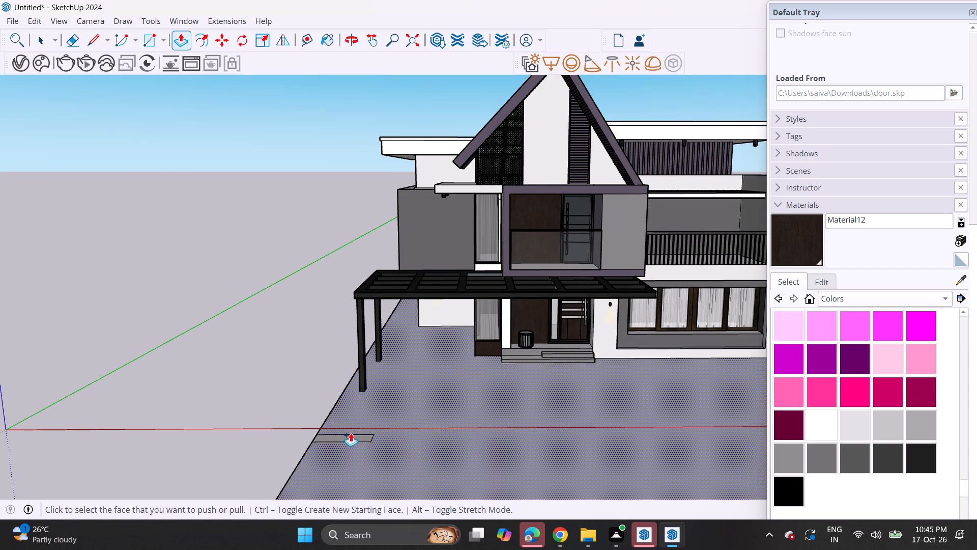
shift+middle_drag(351, 433, 284, 444)
scroll(292, 443, up, 8)
click(292, 452)
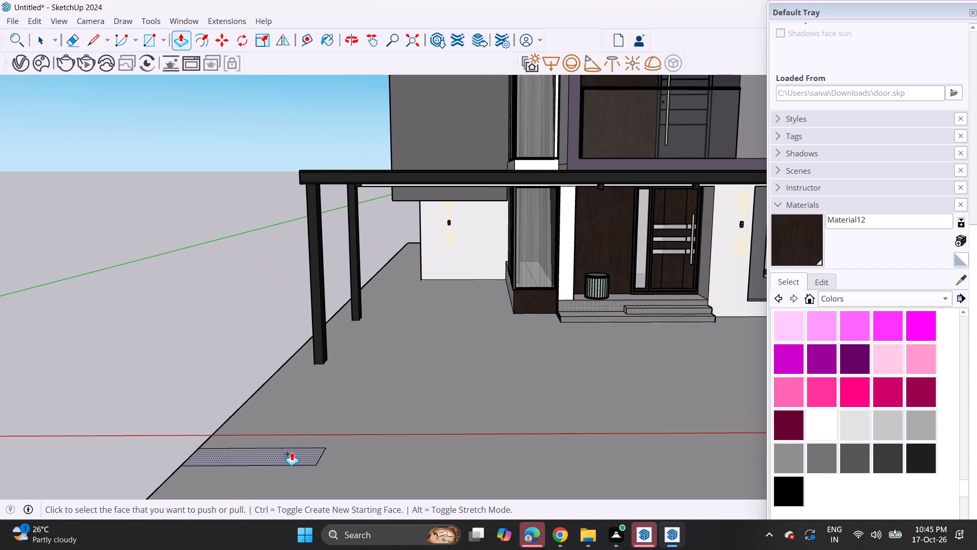
scroll(306, 351, down, 3)
middle_drag(307, 366, 334, 291)
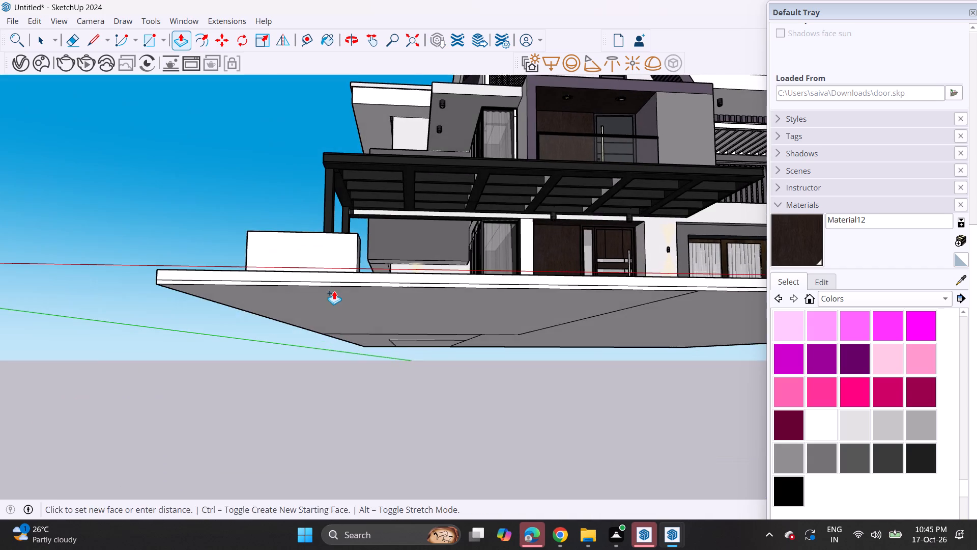
middle_drag(311, 333, 284, 399)
shift+middle_drag(333, 310, 305, 445)
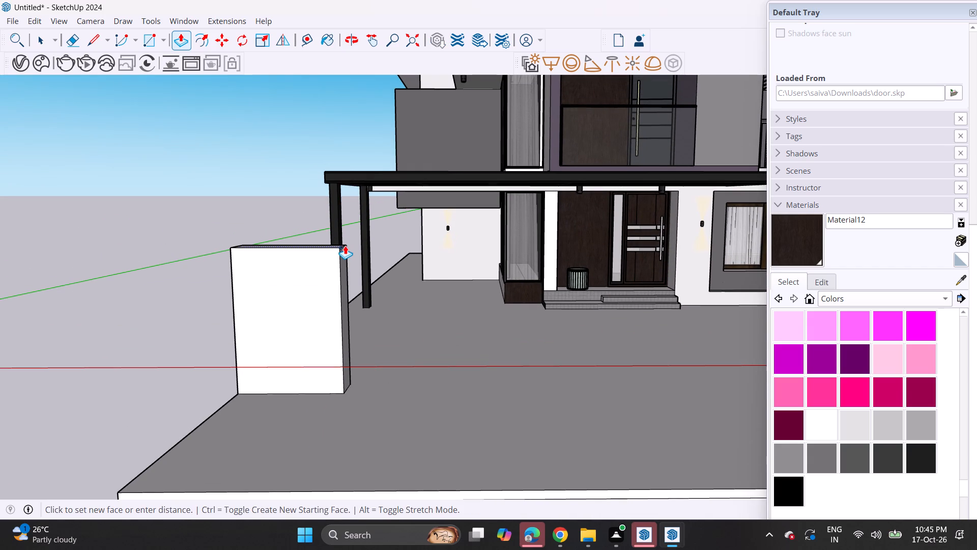
click(345, 245)
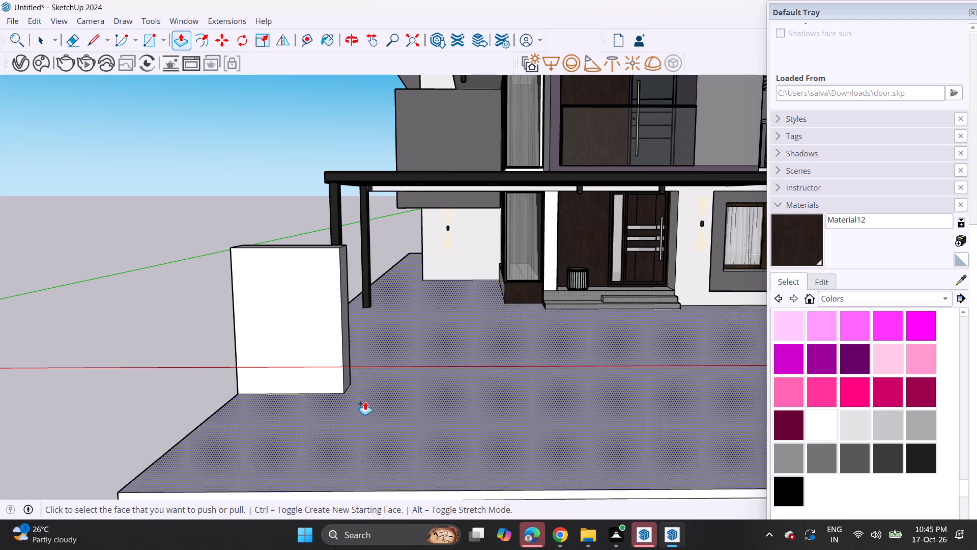
Place a guide parallel to the slab's front edge, passing through the bottom front edge of the wall block.
scroll(365, 401, down, 6)
shift+middle_drag(443, 394, 295, 411)
shift+middle_drag(526, 399, 375, 420)
shift+scroll(422, 421, up, 1)
scroll(373, 415, down, 6)
middle_drag(378, 416, 515, 406)
middle_drag(476, 419, 445, 432)
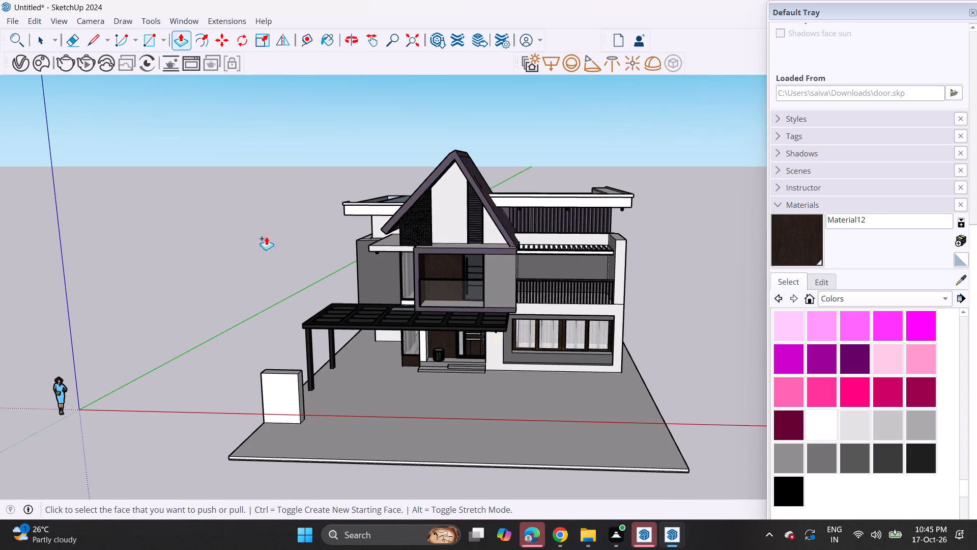
click(309, 36)
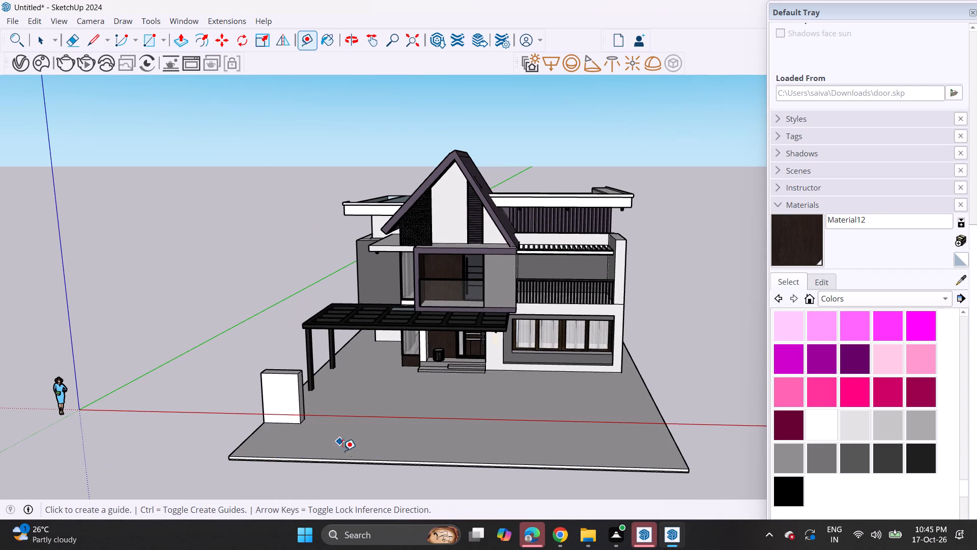
click(345, 458)
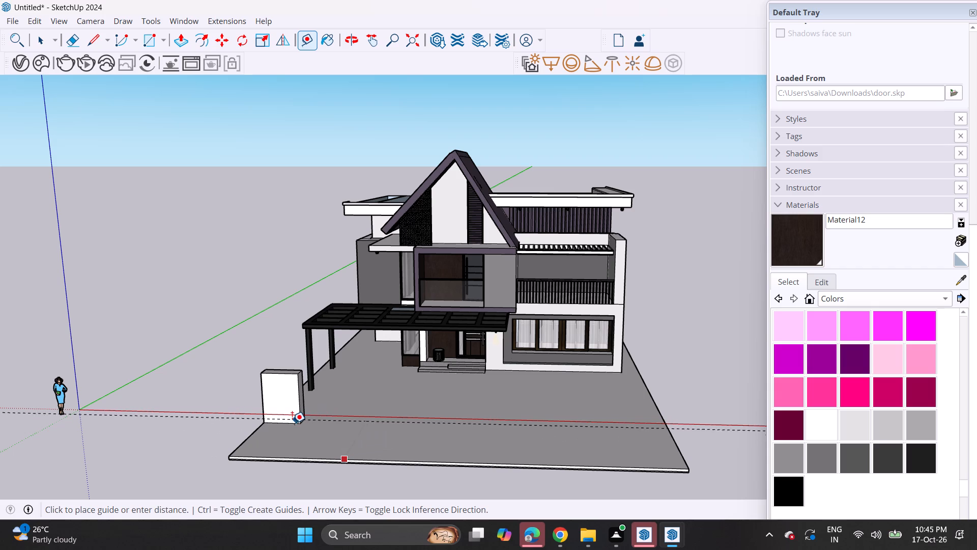
click(292, 423)
Place a second parallel guide through the bottom back corner of the wall block, marking its thickness across the slab.
middle_drag(357, 422, 357, 462)
scroll(407, 468, up, 3)
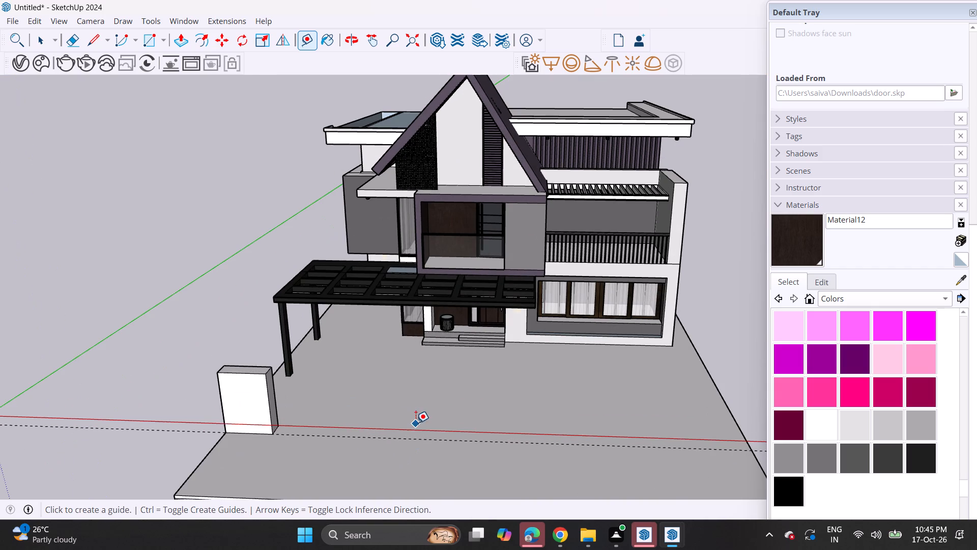
click(416, 439)
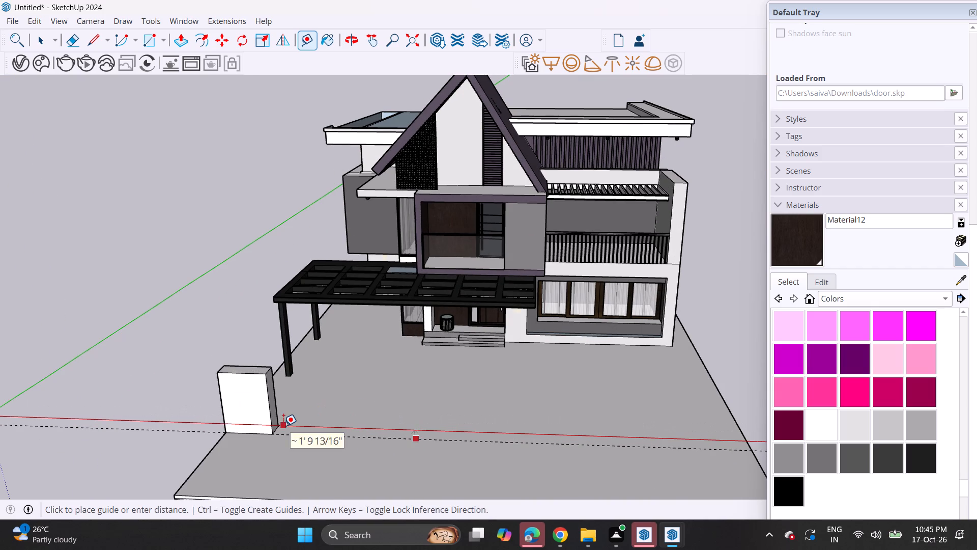
click(283, 426)
middle_drag(431, 351, 432, 433)
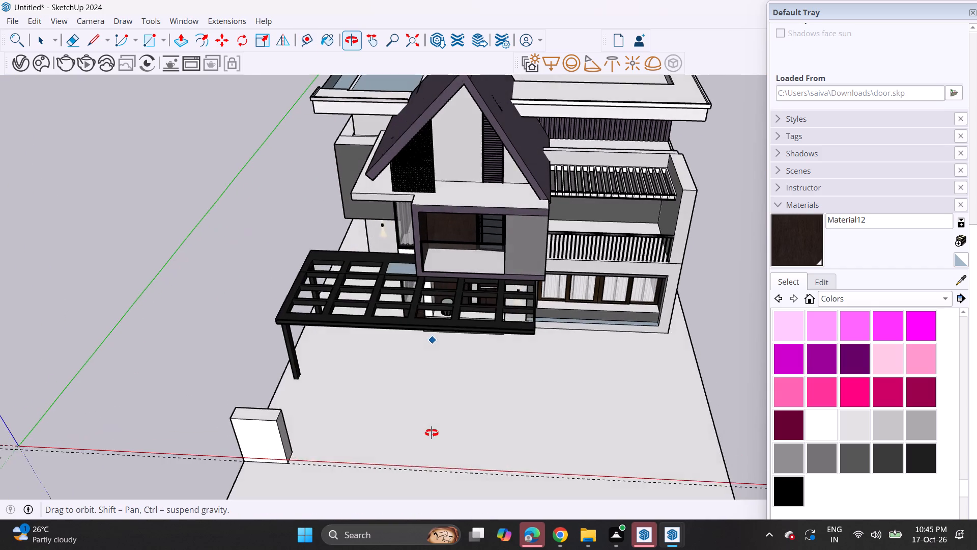
middle_drag(432, 433, 421, 387)
click(389, 455)
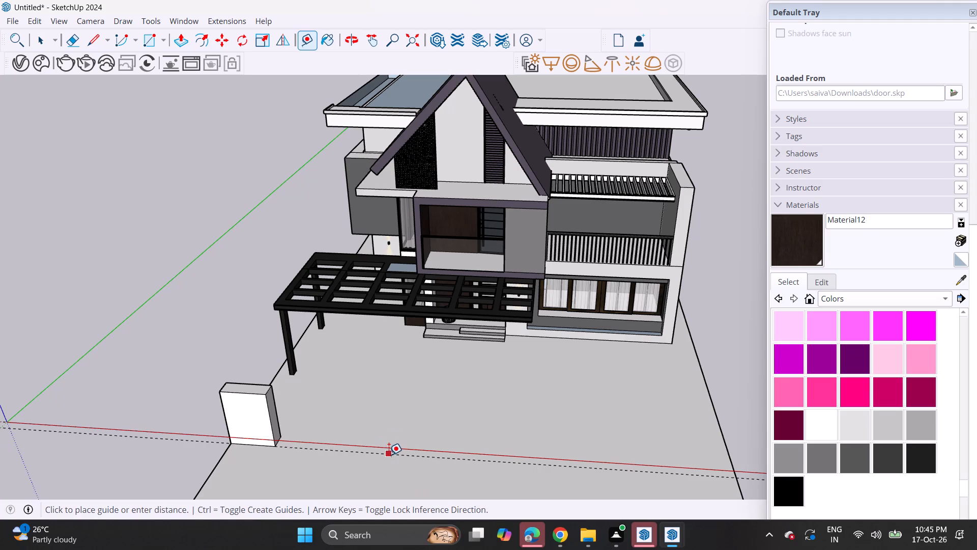
click(283, 438)
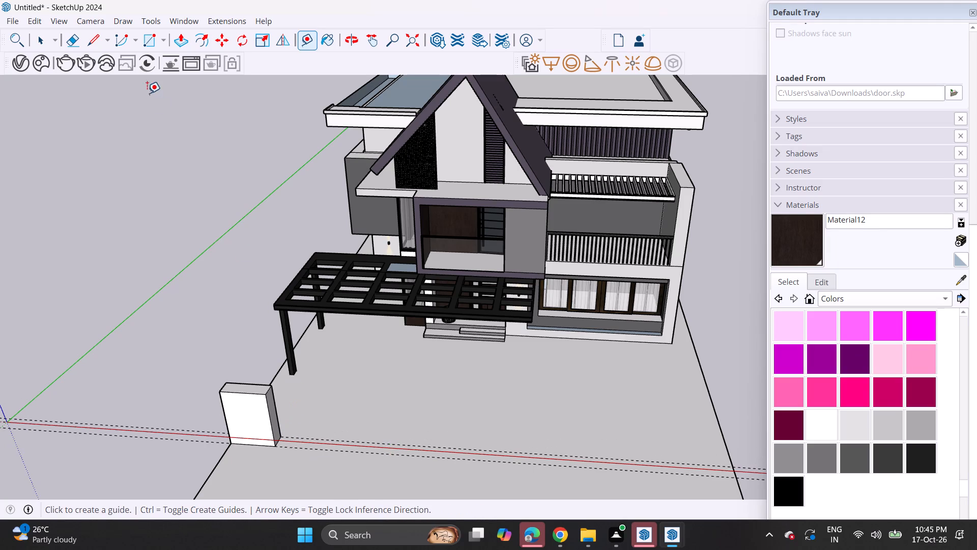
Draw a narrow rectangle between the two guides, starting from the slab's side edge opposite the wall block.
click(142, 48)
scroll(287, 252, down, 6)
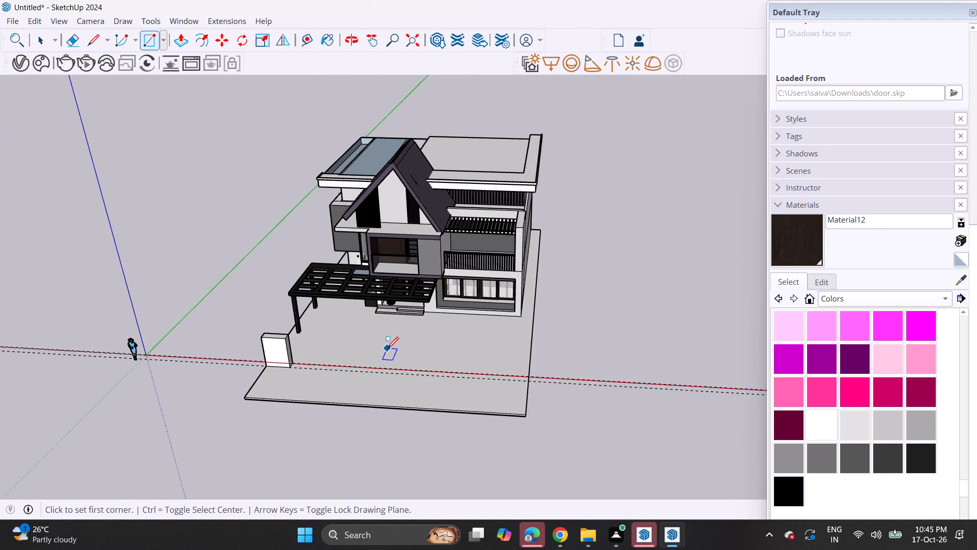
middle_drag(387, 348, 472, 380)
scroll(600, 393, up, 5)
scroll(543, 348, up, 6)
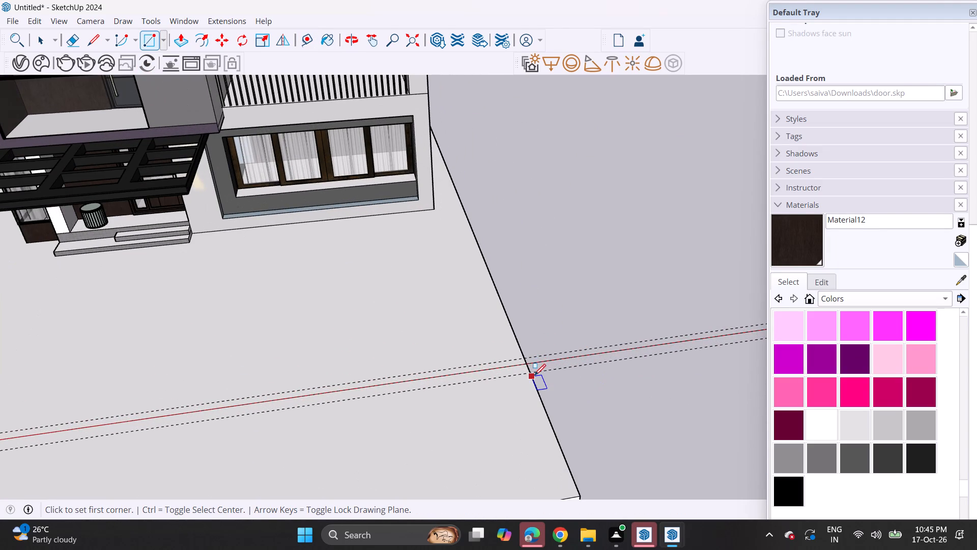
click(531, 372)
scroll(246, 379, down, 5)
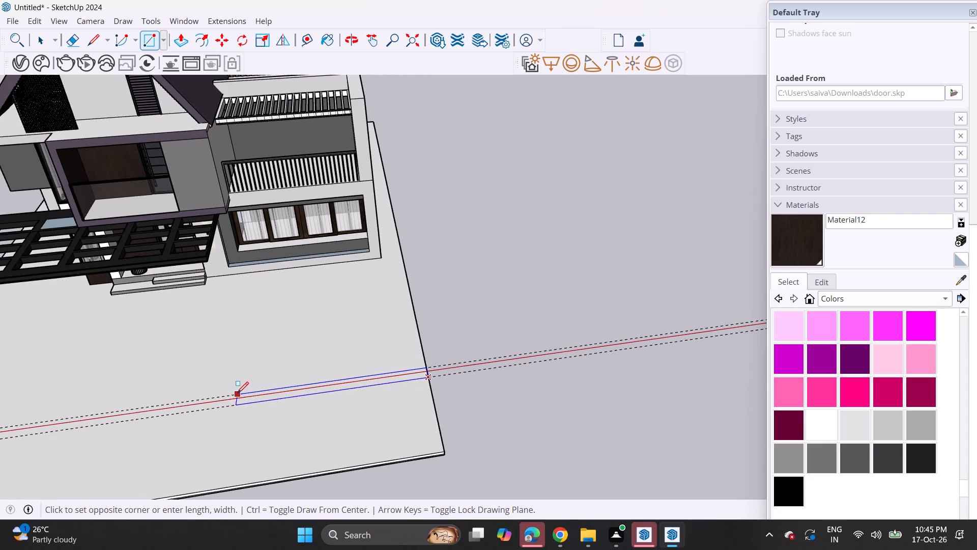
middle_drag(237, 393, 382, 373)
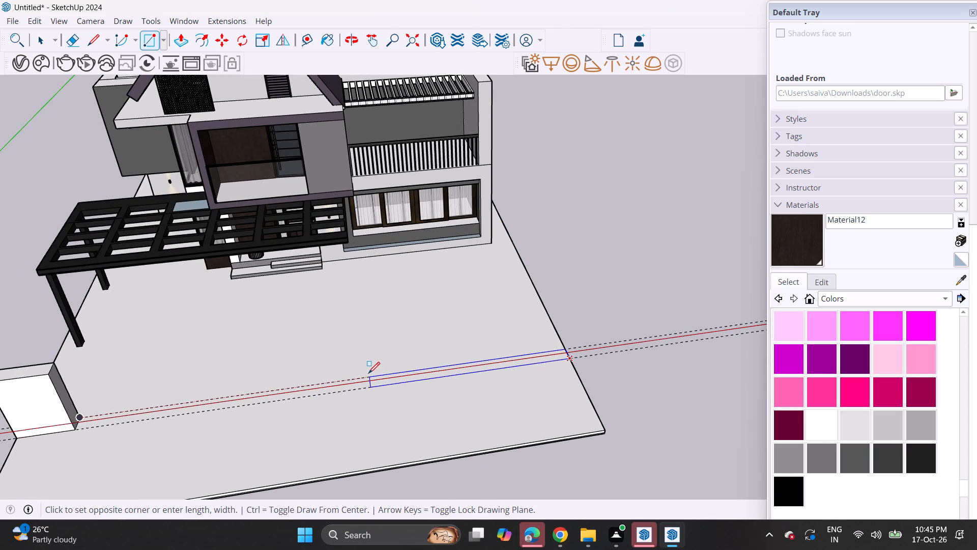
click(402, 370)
Undo the strip and redraw it between the guides, from the slab's side edge to about the large window's entrance-side end.
middle_drag(451, 351, 413, 310)
scroll(413, 238, down, 2)
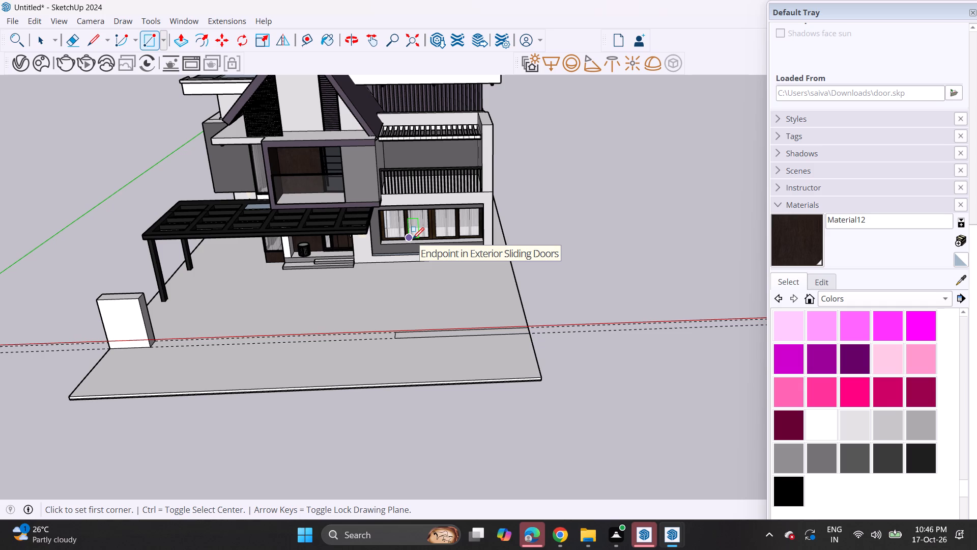
scroll(375, 301, up, 4)
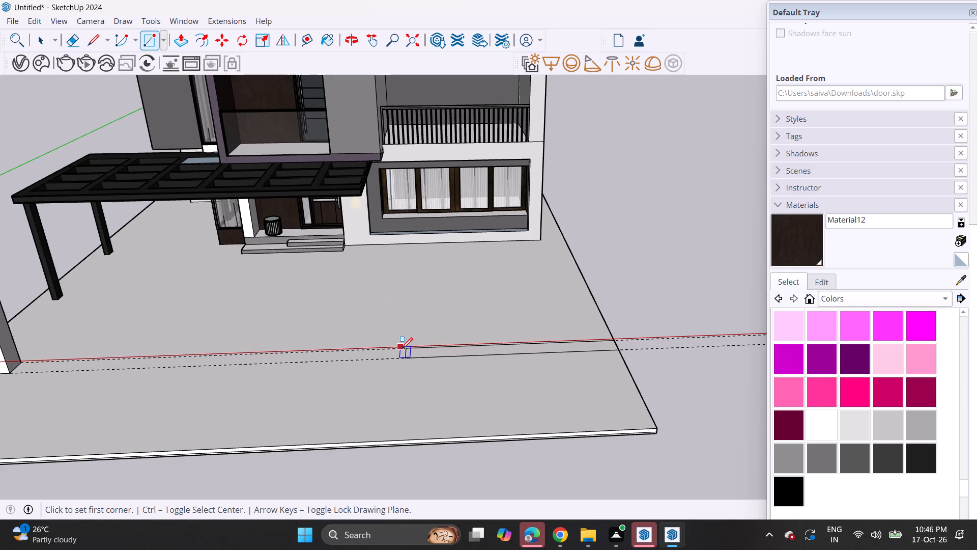
scroll(401, 349, up, 3)
key(ctrl+z)
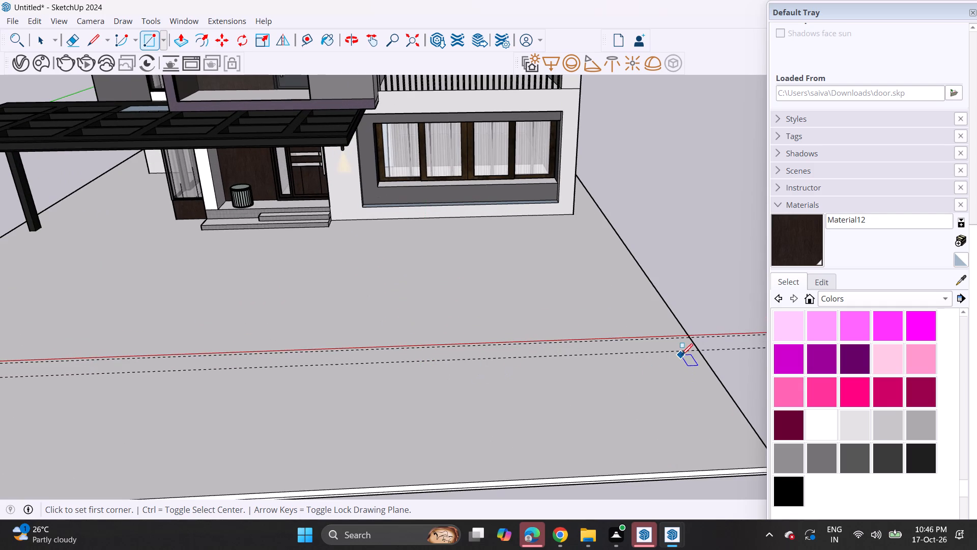
click(700, 349)
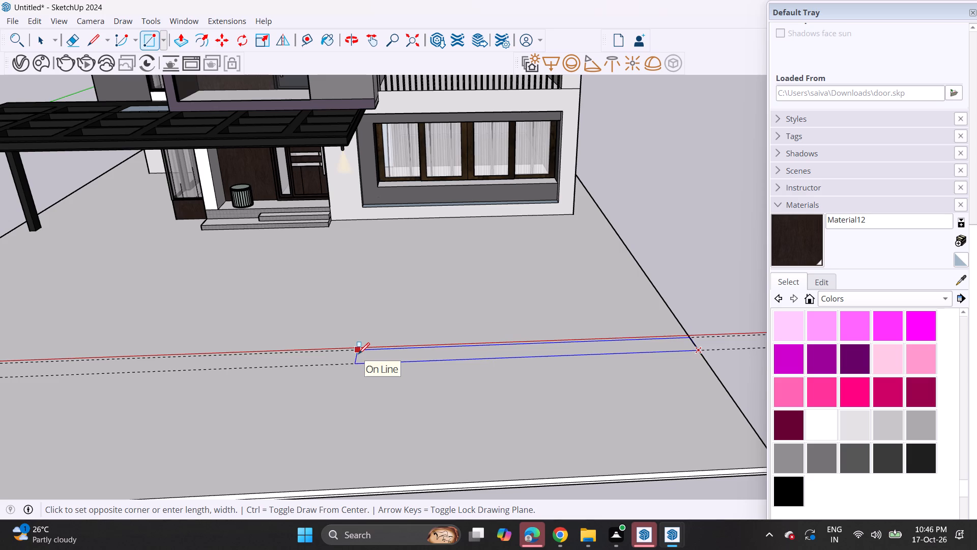
click(358, 354)
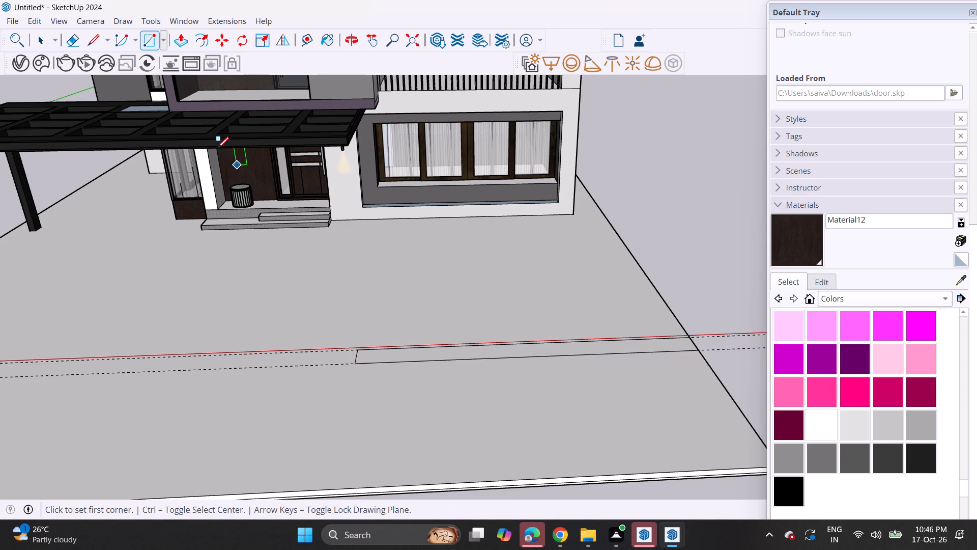
Draw a line across the strip near its inner end, splitting off a short block footprint.
click(93, 40)
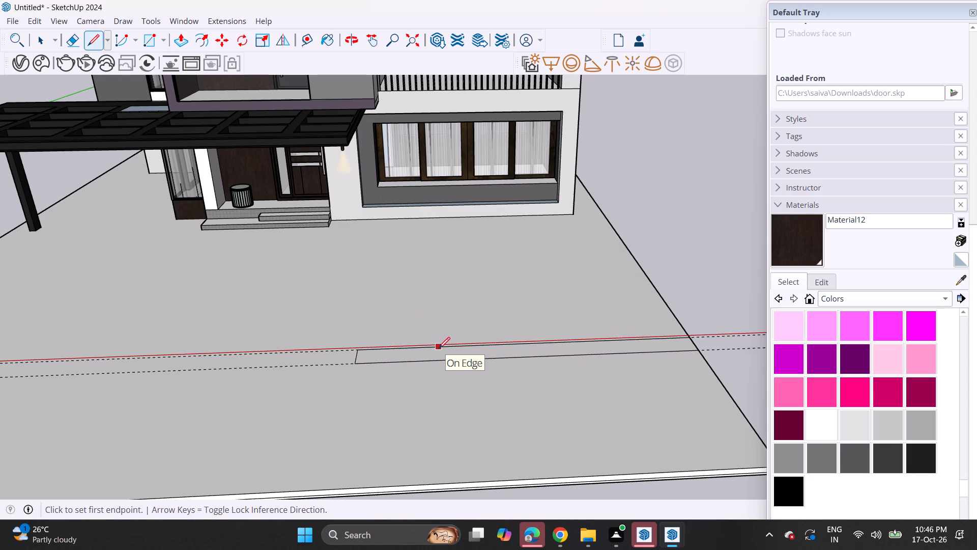
click(437, 350)
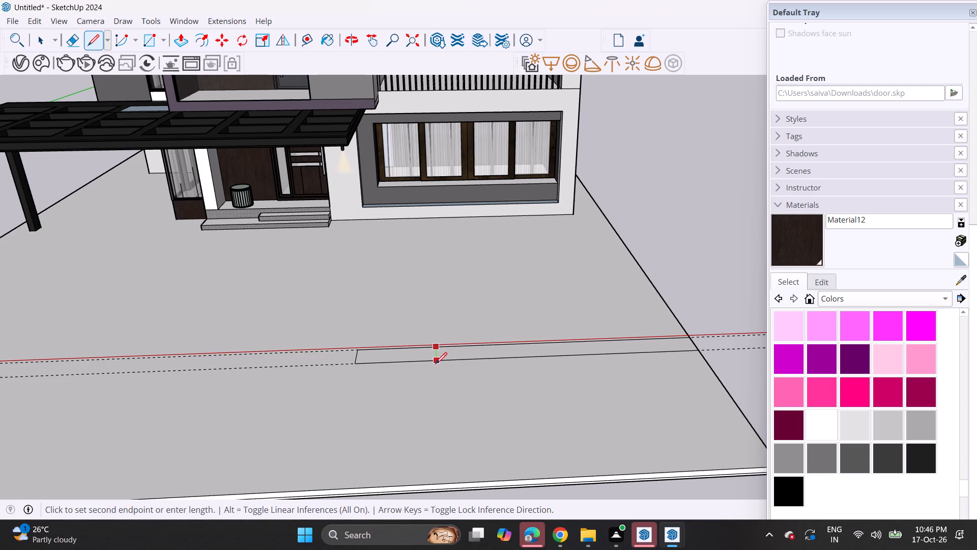
click(436, 364)
Extrude the strip's short inner section upward to match the top of the first wall block.
click(176, 44)
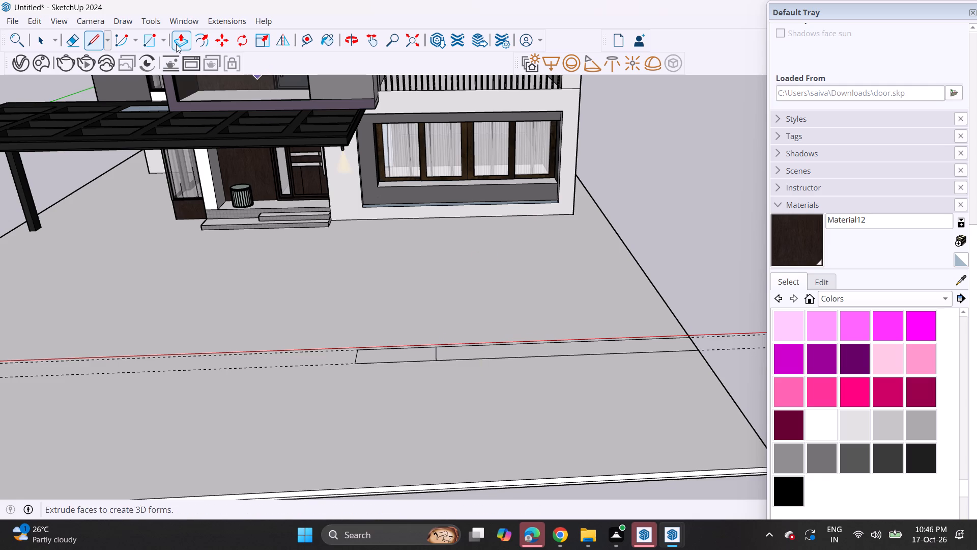
click(371, 359)
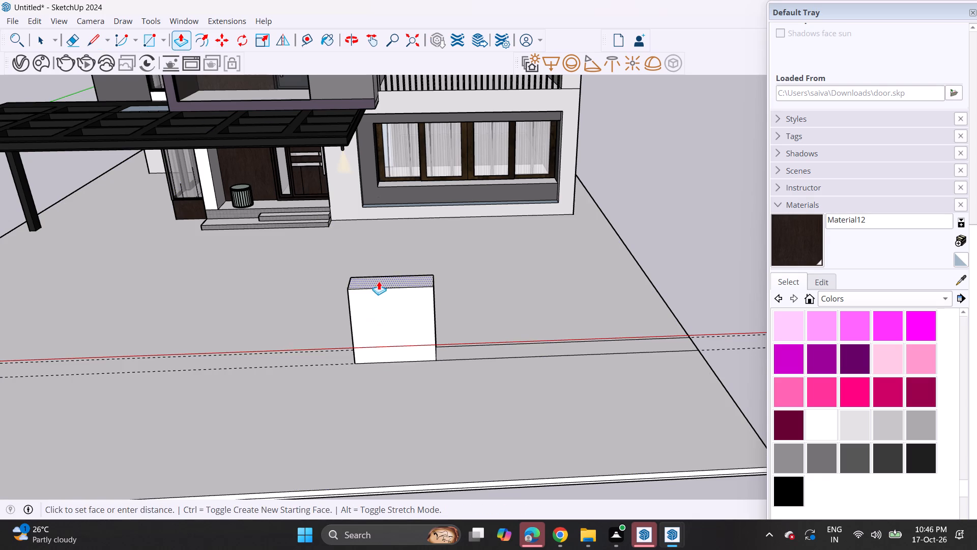
scroll(373, 259, down, 3)
shift+middle_drag(367, 261, 532, 281)
middle_drag(532, 281, 521, 225)
scroll(532, 279, up, 1)
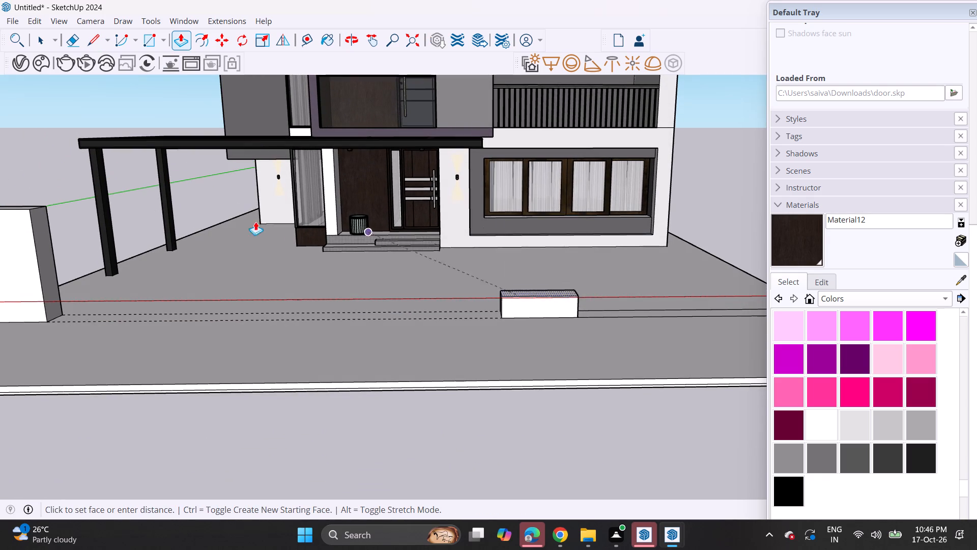
click(30, 209)
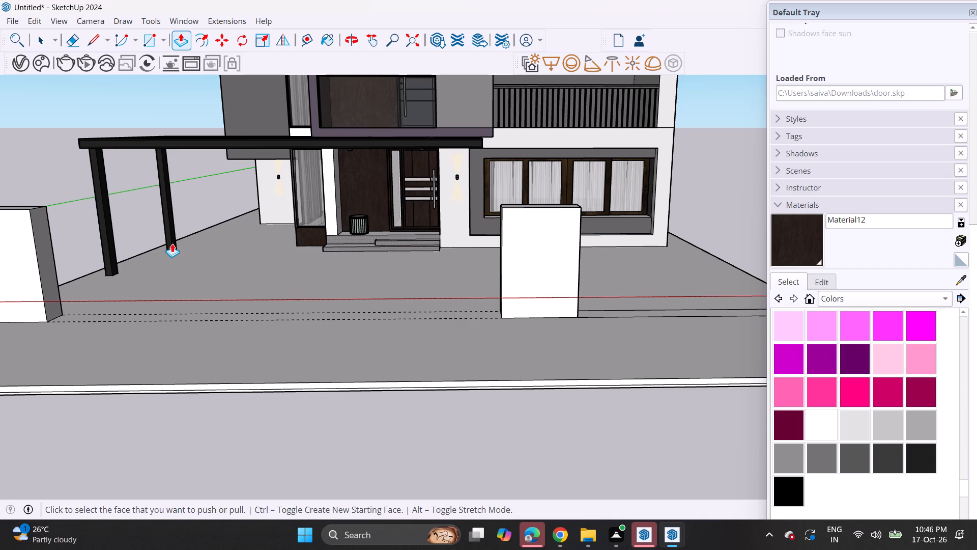
Draw a line across the ground strip near the slab's side edge, splitting off an end block footprint.
scroll(174, 243, down, 2)
middle_drag(212, 243, 207, 218)
middle_drag(217, 221, 224, 193)
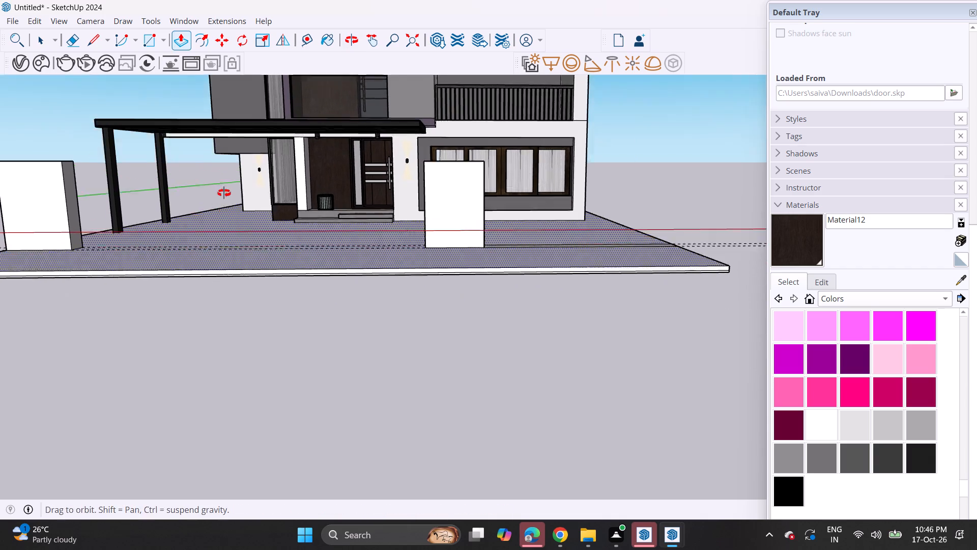
middle_drag(224, 193, 224, 190)
scroll(248, 189, up, 1)
shift+middle_drag(248, 189, 244, 249)
shift+middle_drag(465, 290, 260, 273)
scroll(304, 278, up, 1)
middle_drag(304, 279, 305, 324)
scroll(384, 379, up, 3)
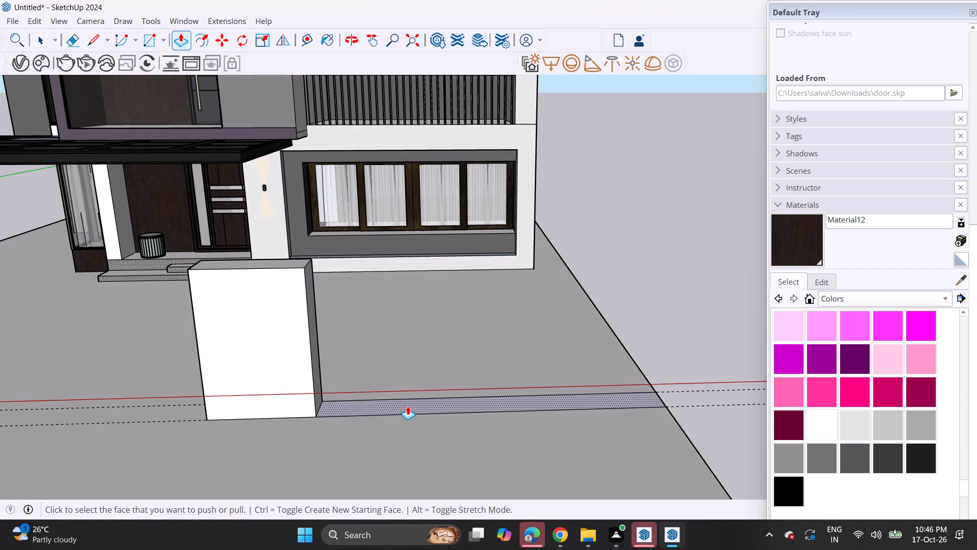
click(88, 38)
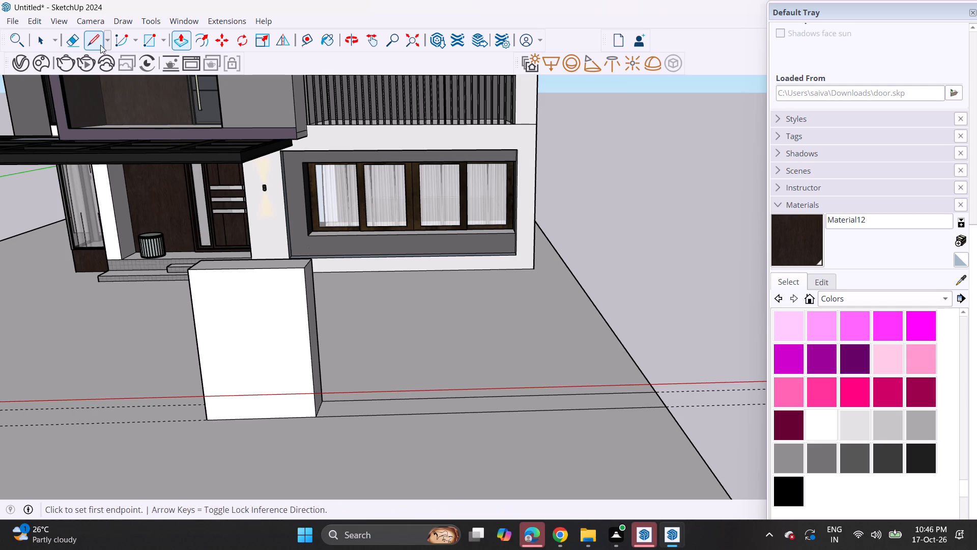
click(563, 398)
click(572, 411)
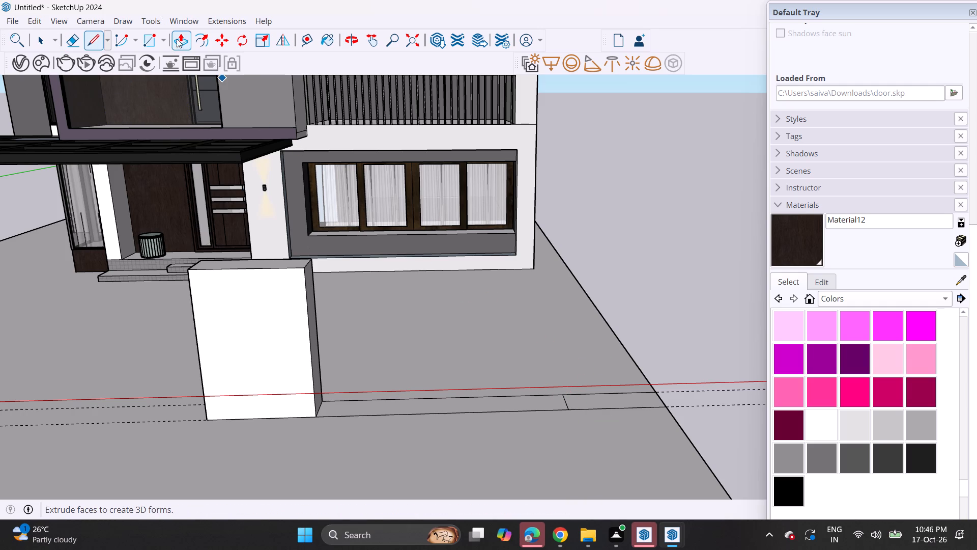
Extrude the strip's end section at the slab's side edge upward to match the top of the neighbouring block.
click(177, 39)
click(580, 398)
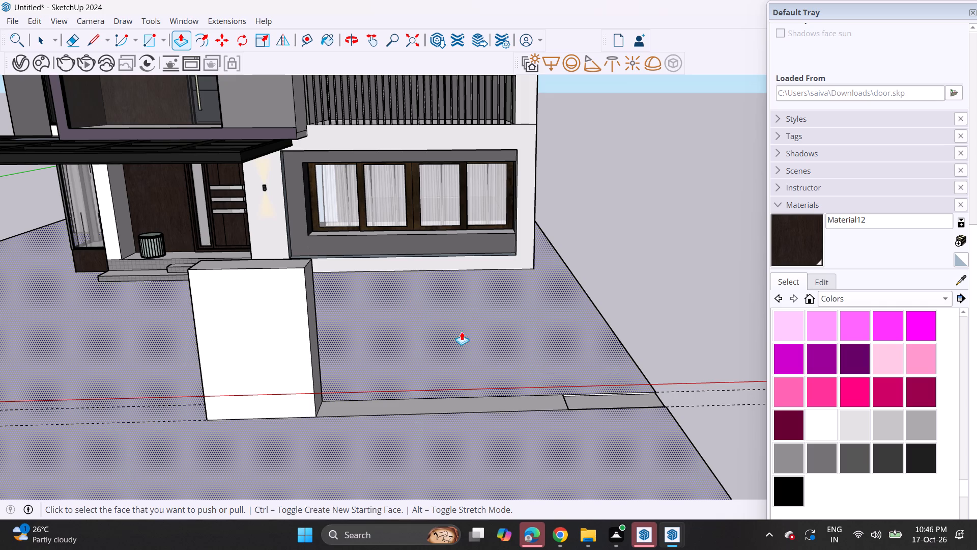
key(ctrl+z)
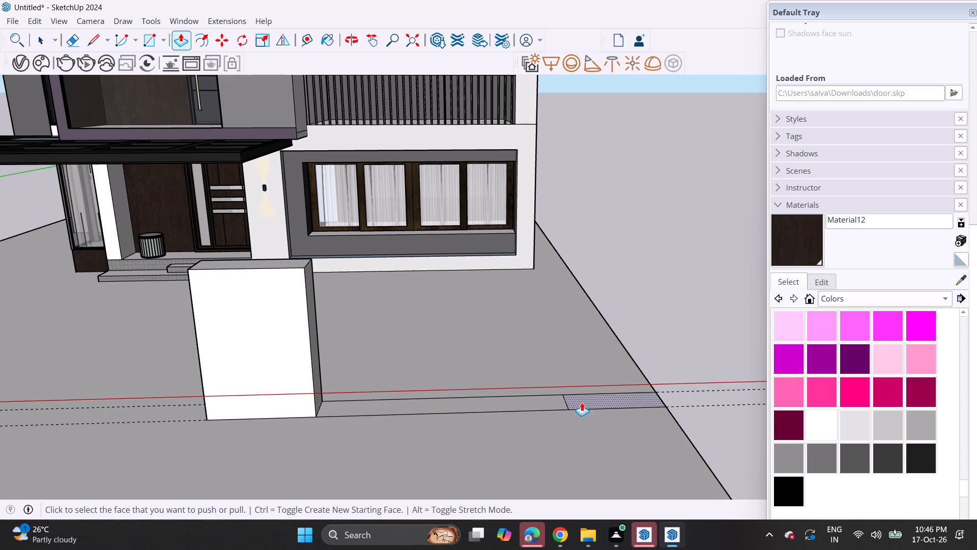
click(582, 402)
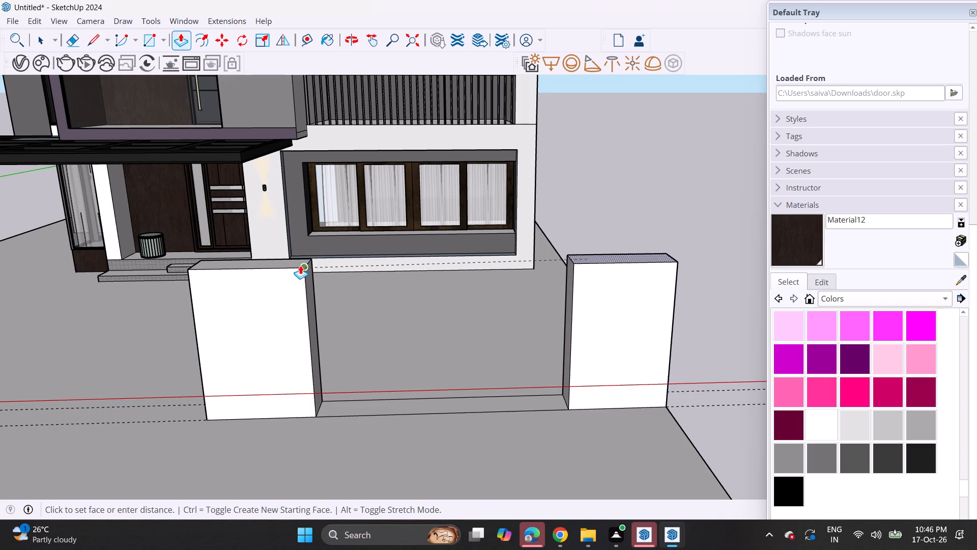
click(300, 265)
Extrude the strip section between the two blocks upward into a low wall, well below the block tops.
click(418, 402)
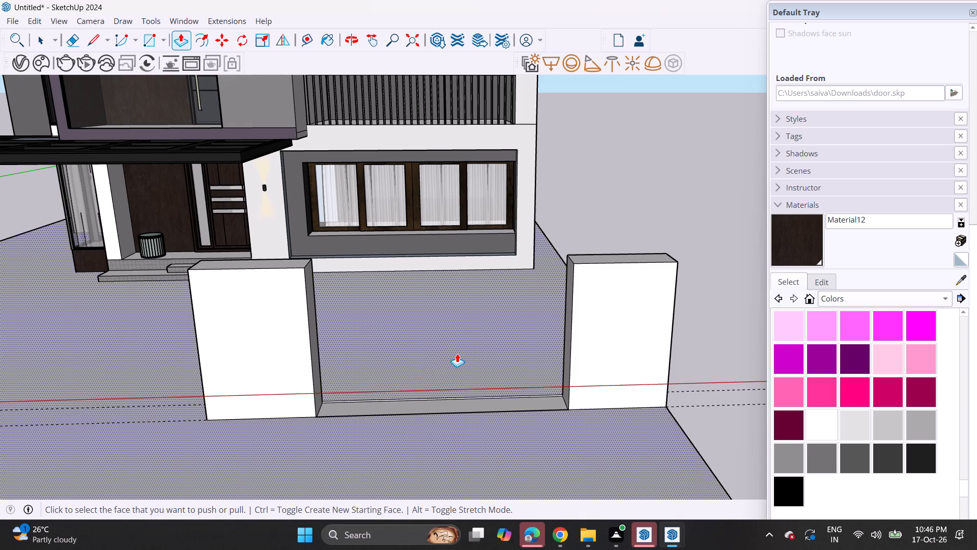
click(437, 408)
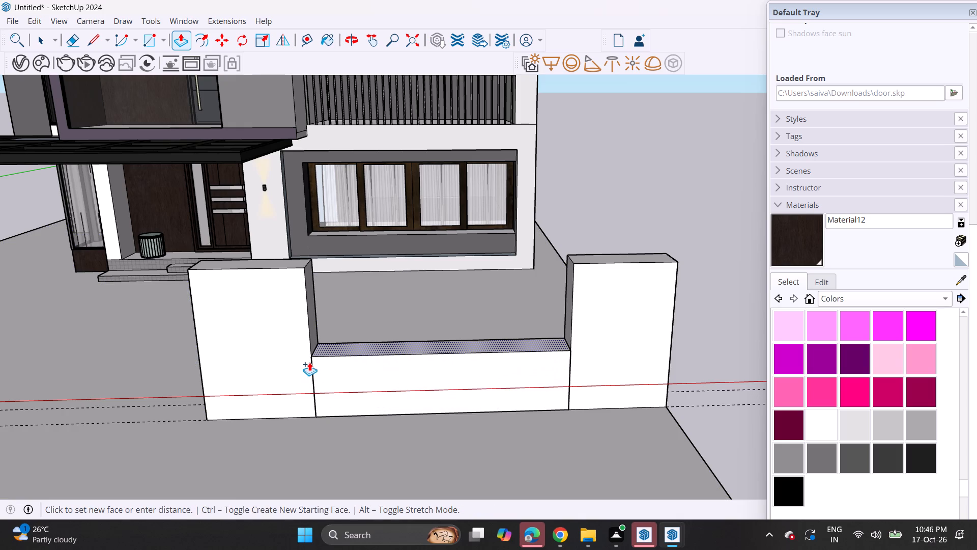
click(311, 376)
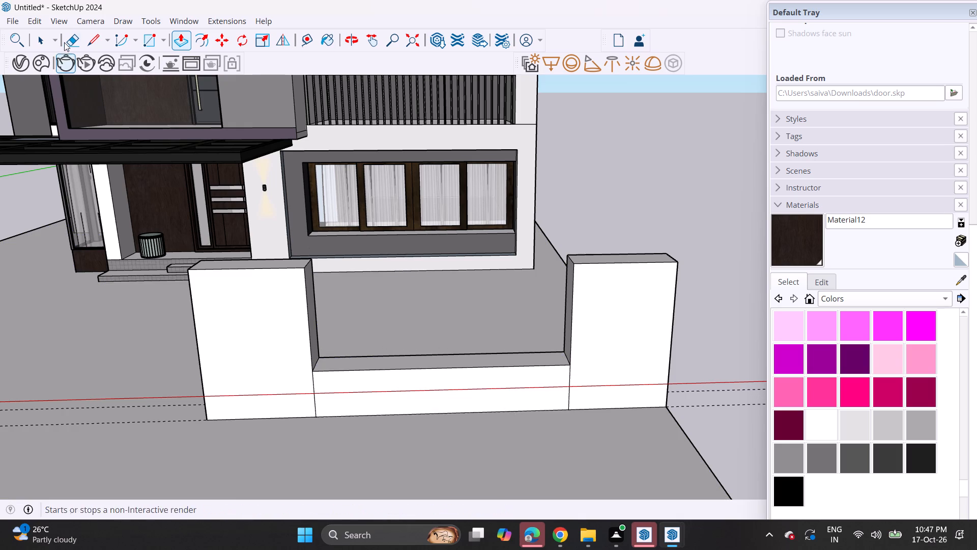
Erase the two vertical seam lines on the front face where the low wall meets the blocks.
click(64, 37)
drag(303, 398, 325, 394)
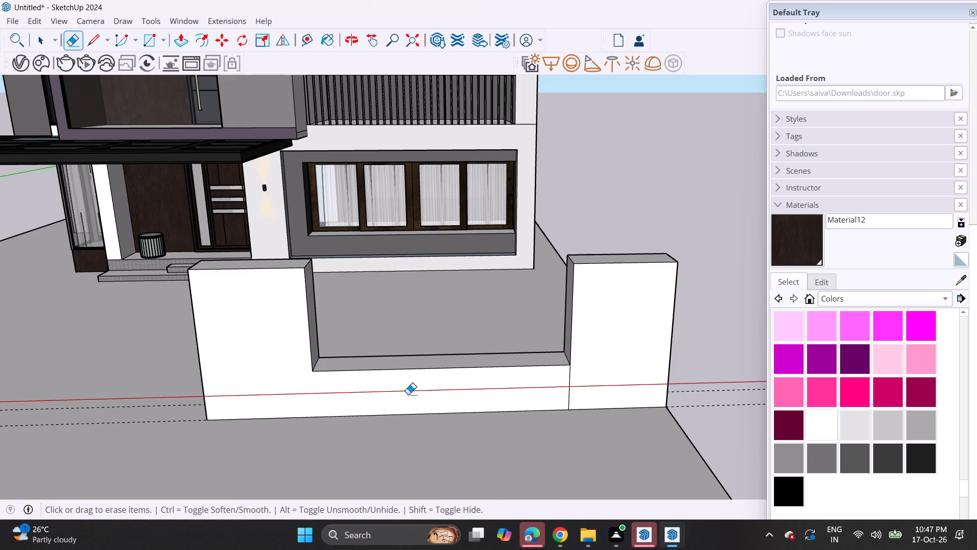
drag(563, 394, 607, 385)
Import the louvred panel model "Component" from the Downloads folder and place it in the opening above the low wall.
middle_drag(559, 358, 568, 304)
scroll(506, 244, down, 3)
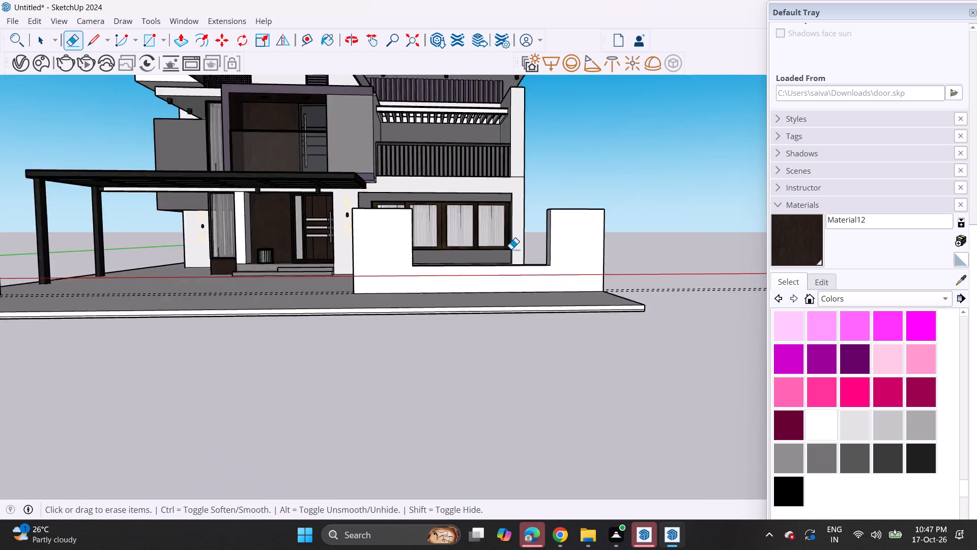
scroll(511, 249, down, 4)
shift+middle_drag(387, 257, 521, 332)
middle_drag(520, 331, 484, 321)
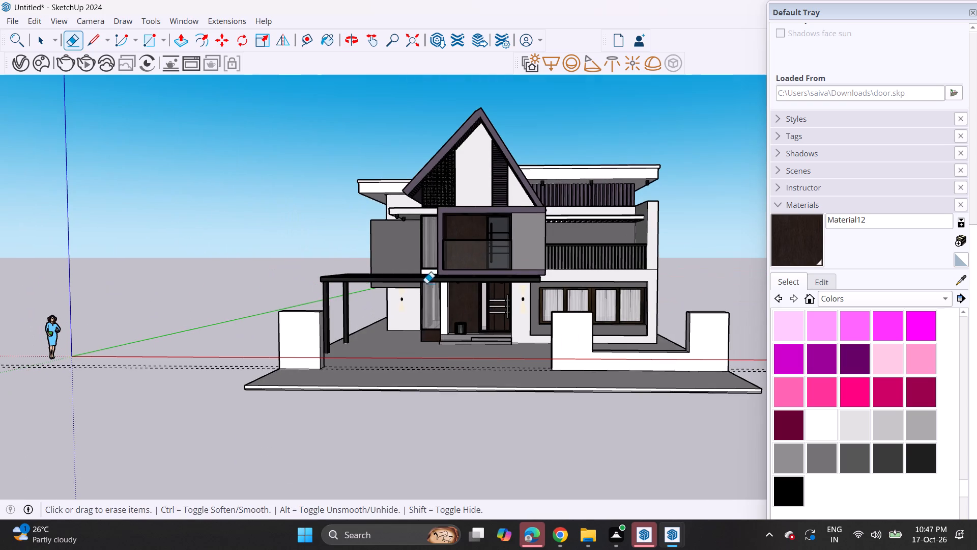
click(10, 18)
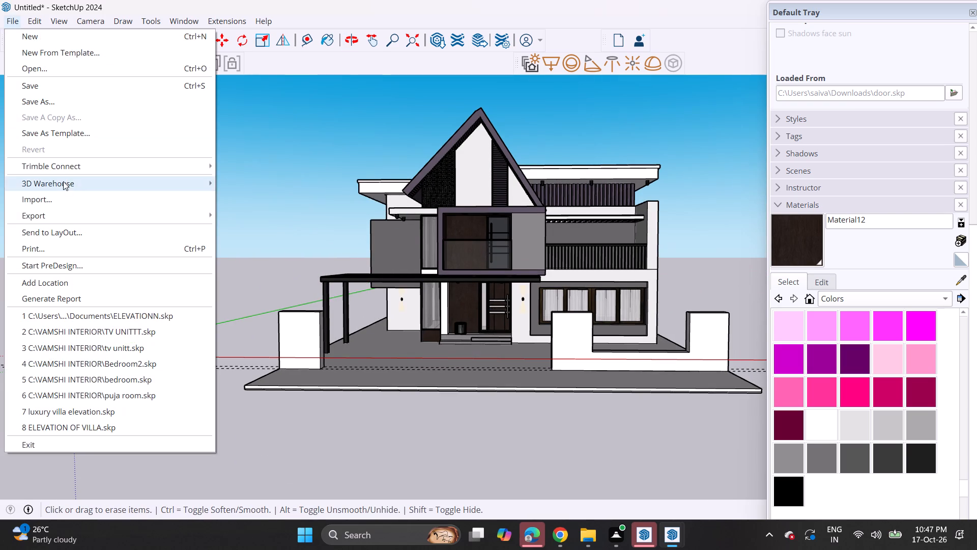
click(70, 204)
scroll(308, 179, down, 3)
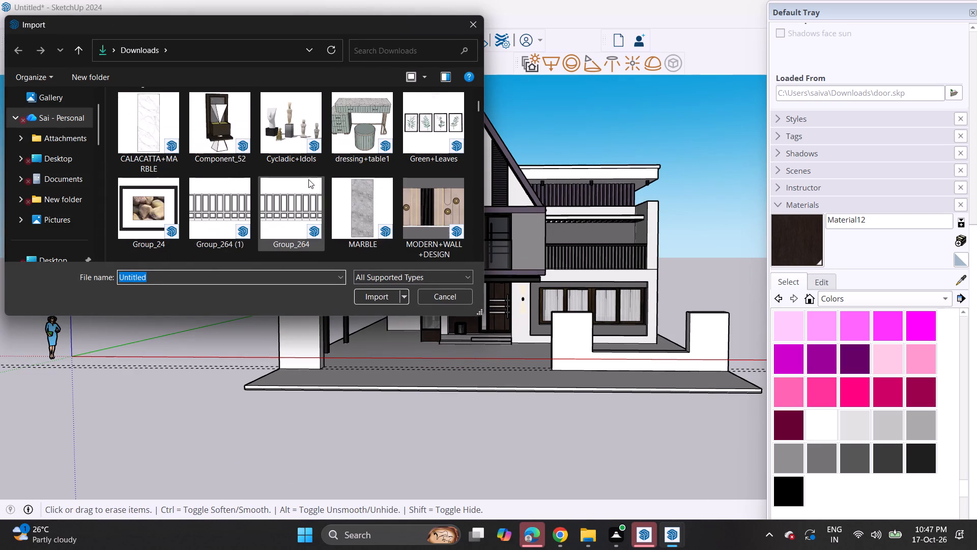
scroll(309, 172, down, 5)
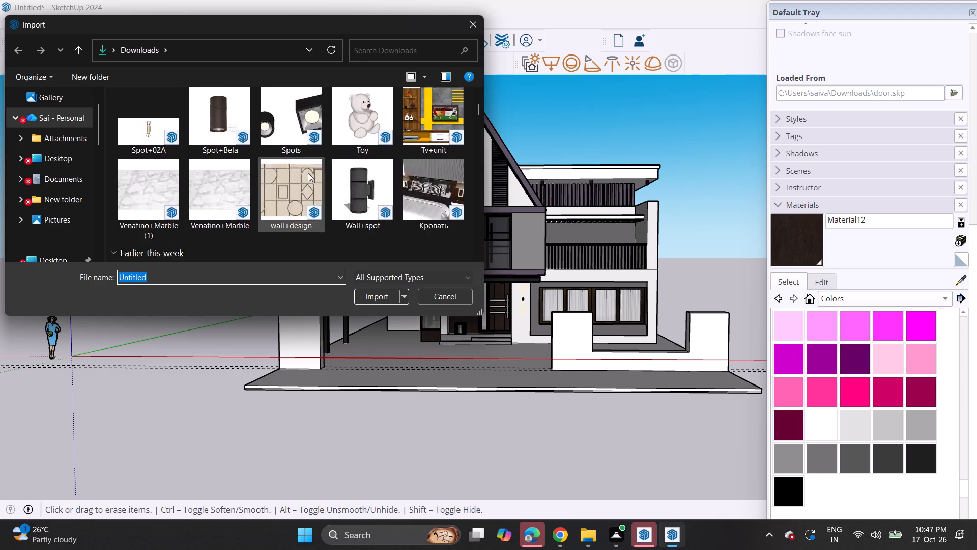
scroll(308, 173, down, 11)
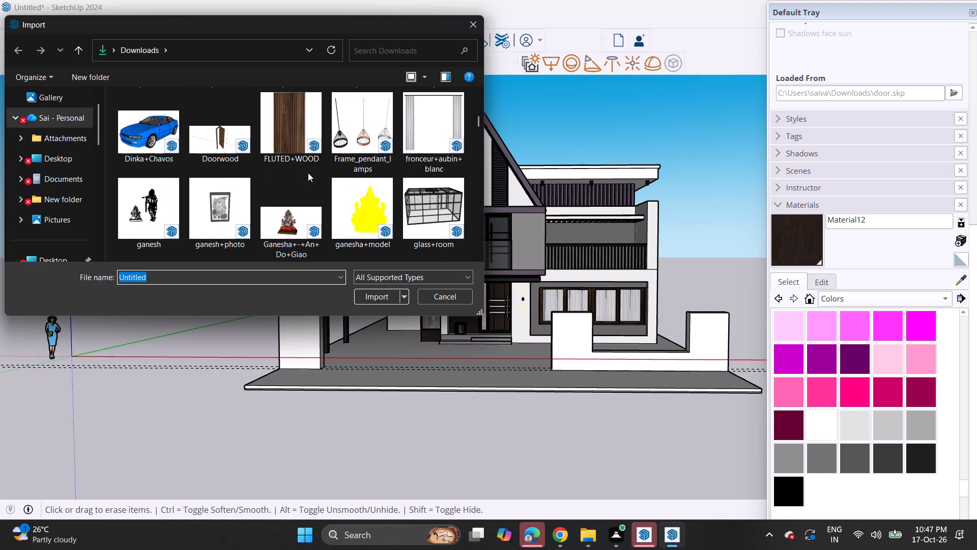
scroll(308, 173, down, 6)
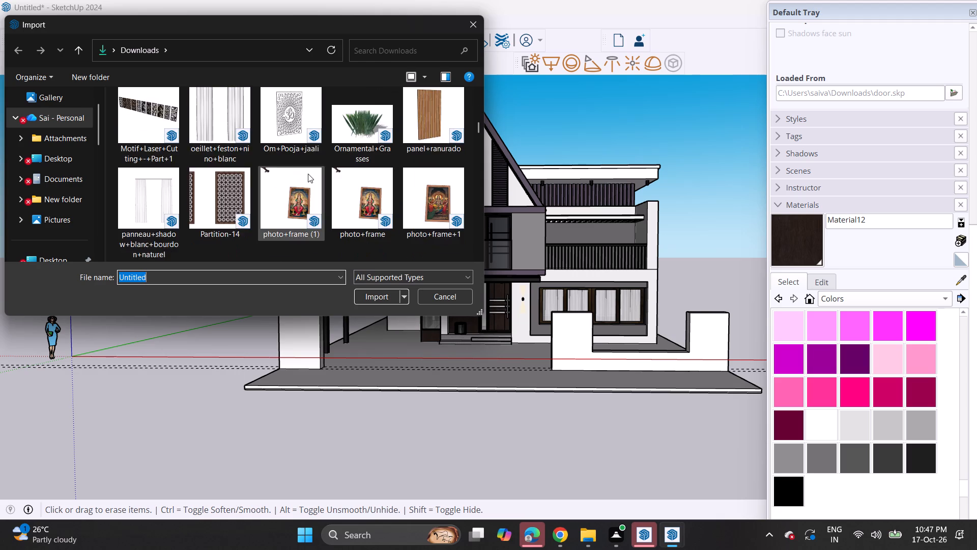
scroll(308, 174, down, 9)
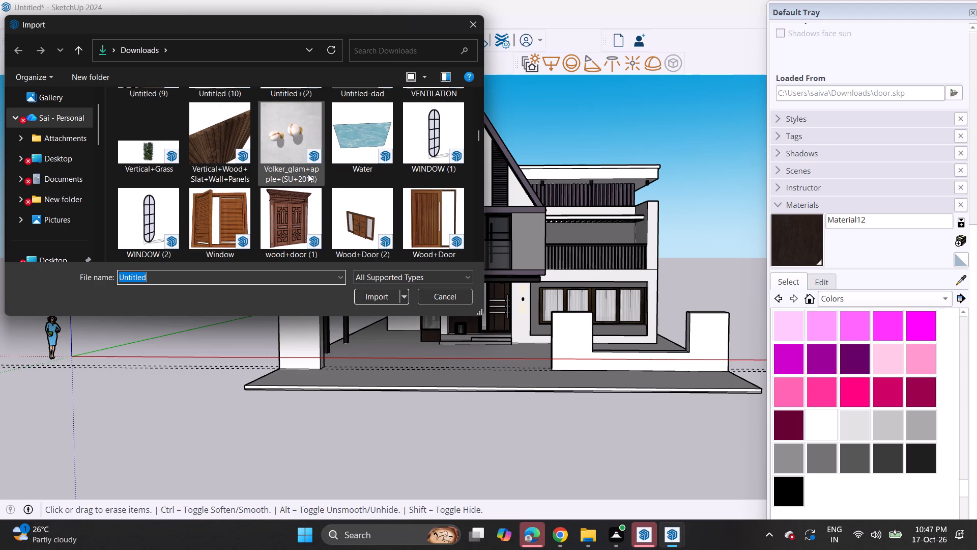
scroll(308, 174, down, 5)
scroll(308, 174, up, 7)
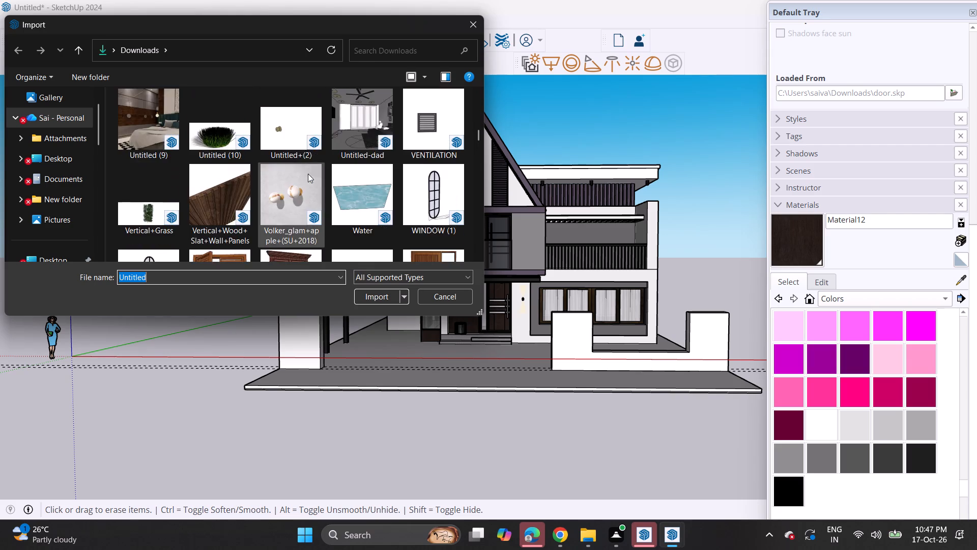
scroll(308, 174, up, 9)
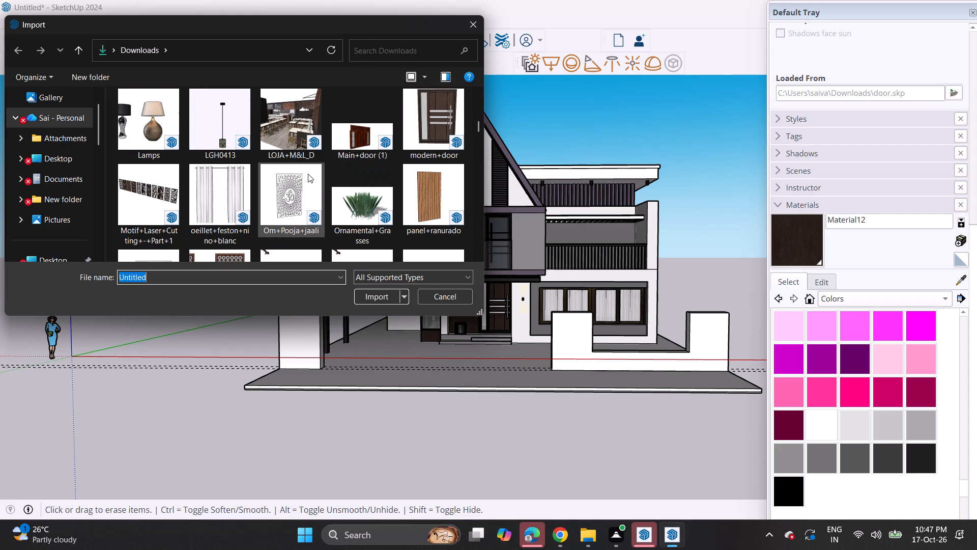
scroll(308, 174, up, 2)
scroll(308, 173, down, 15)
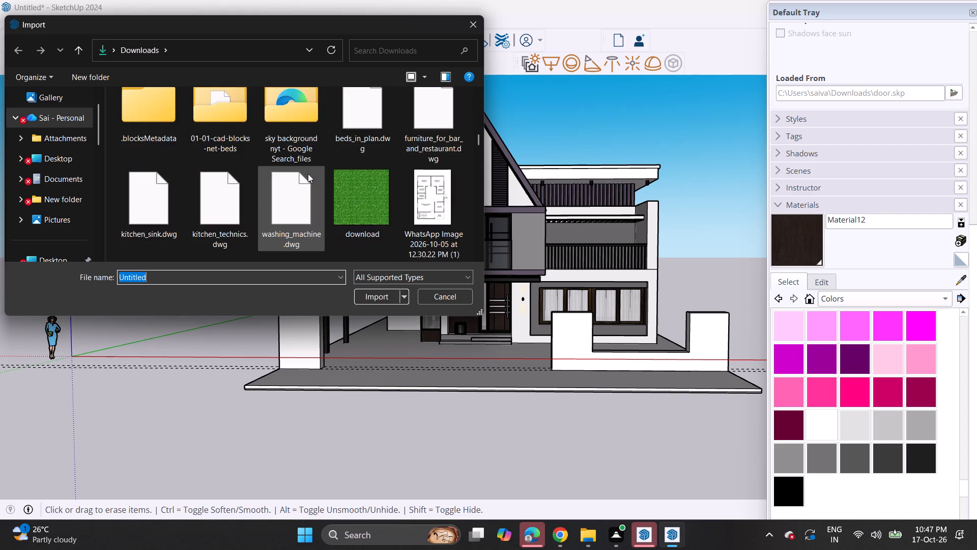
scroll(308, 174, down, 10)
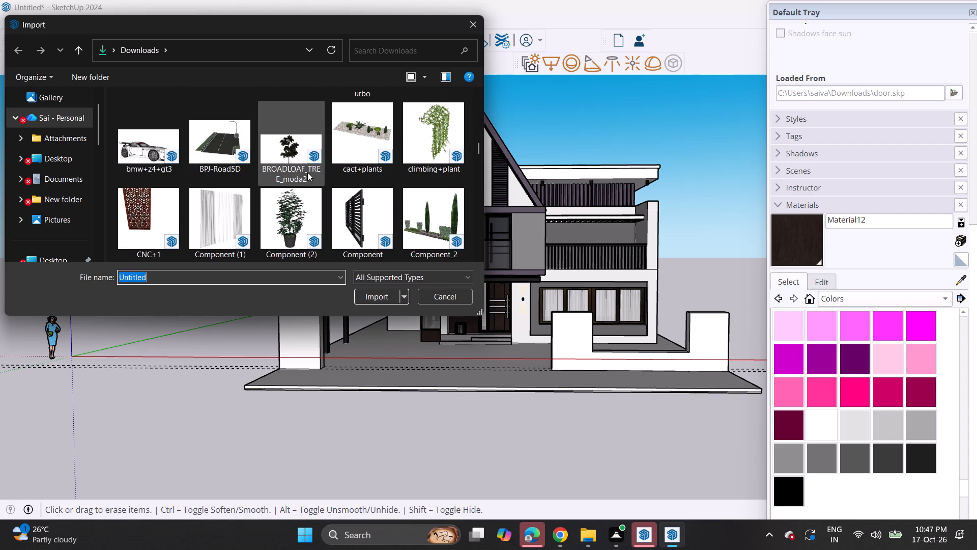
click(349, 201)
click(380, 295)
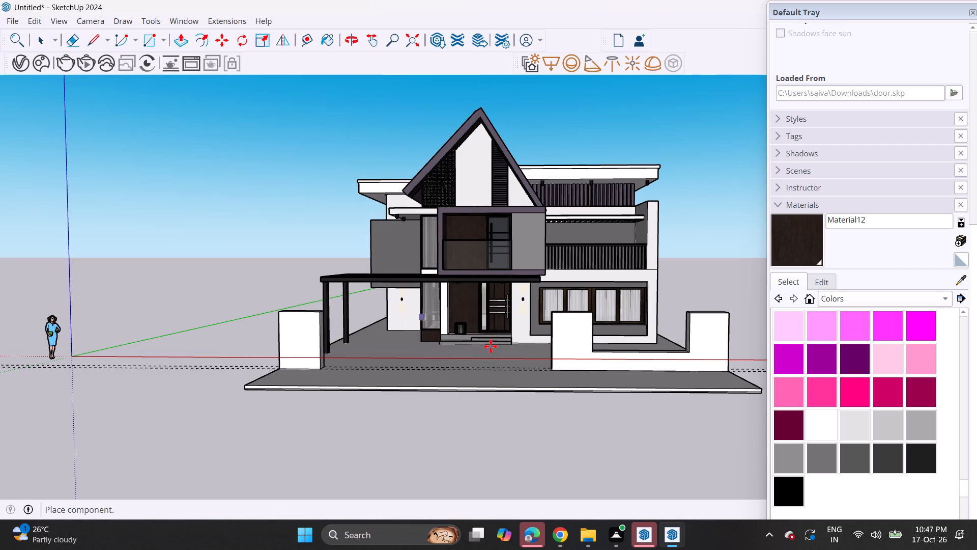
click(603, 356)
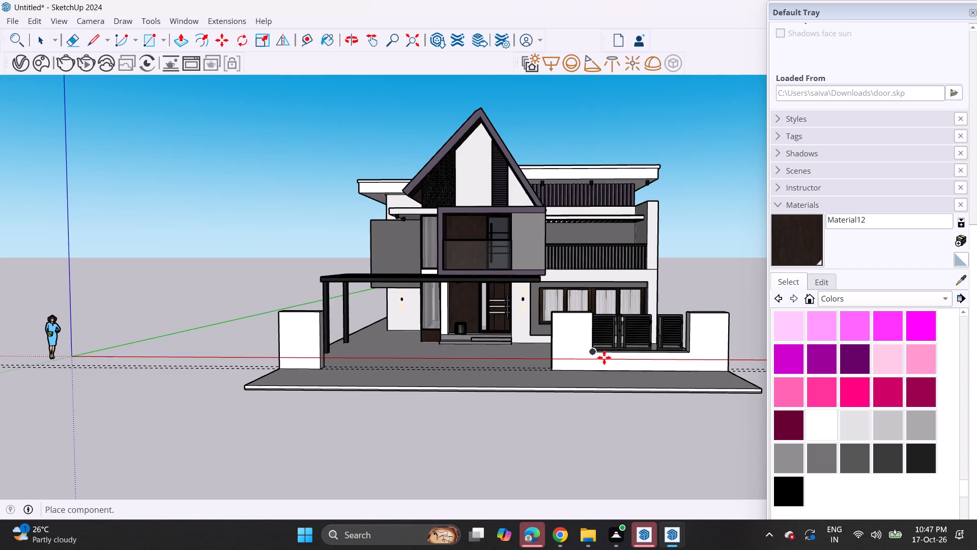
Scale the louvred panel uniformly from its upper corners to span the opening between the two wall blocks.
middle_drag(635, 342, 609, 349)
scroll(666, 361, up, 8)
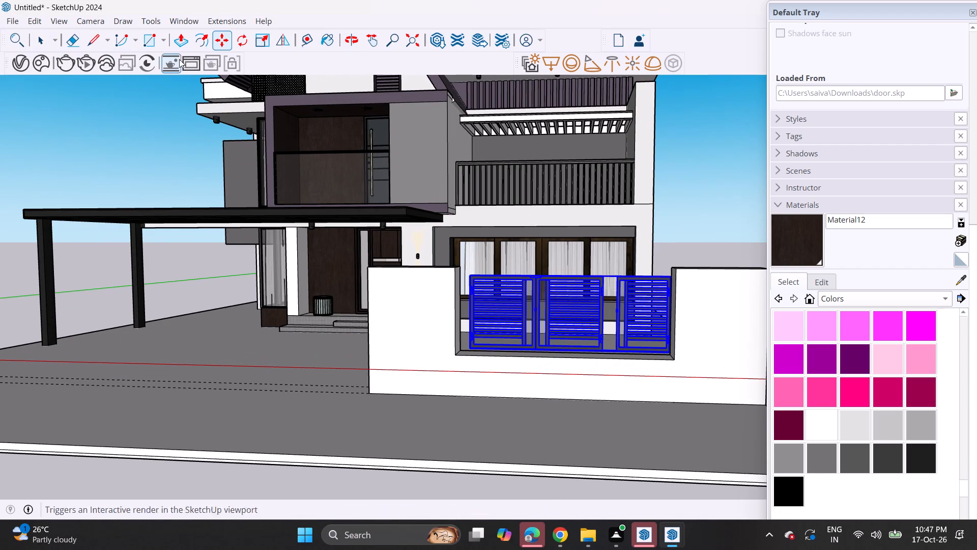
click(261, 44)
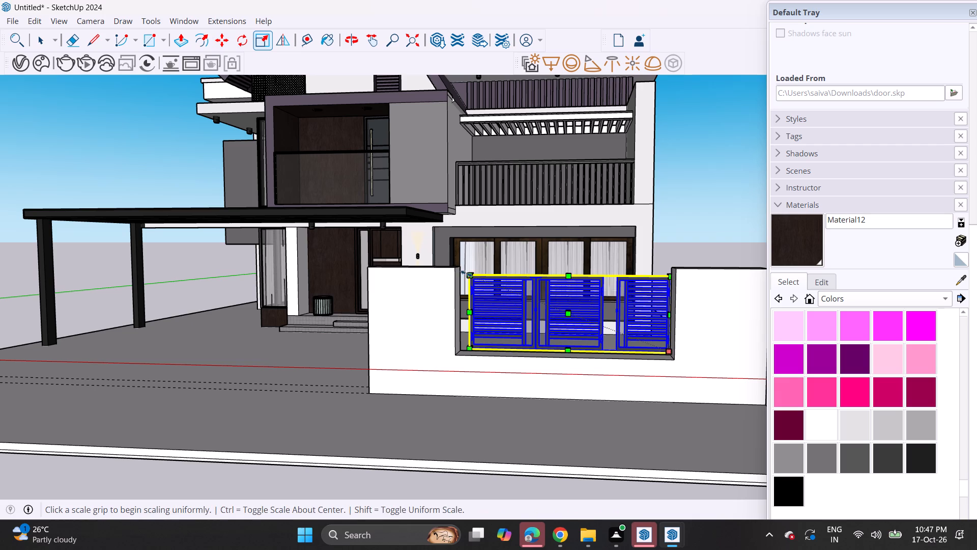
click(475, 280)
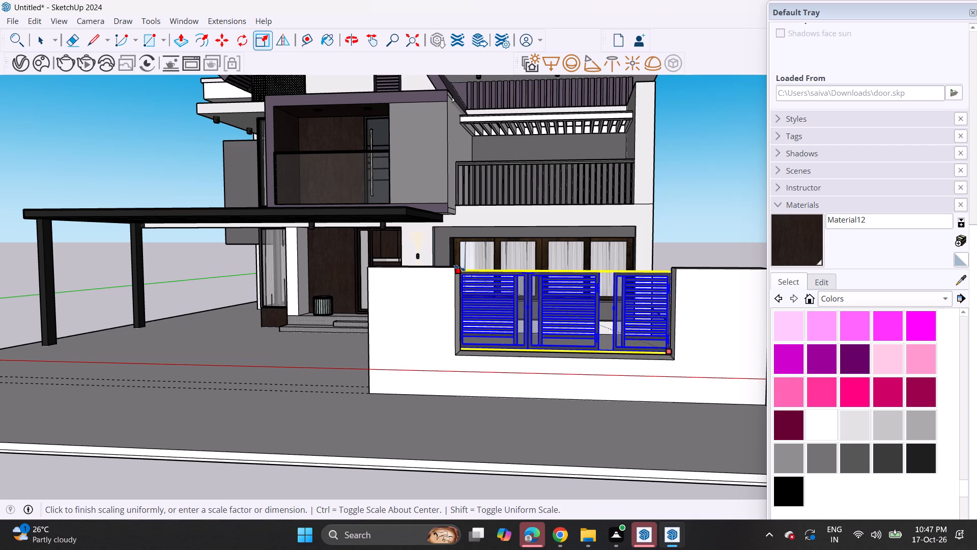
click(459, 268)
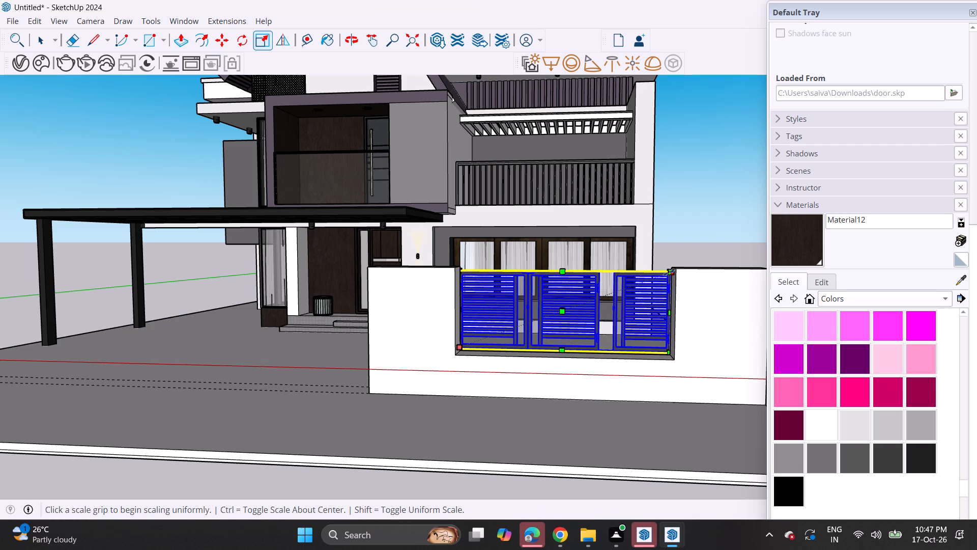
click(669, 271)
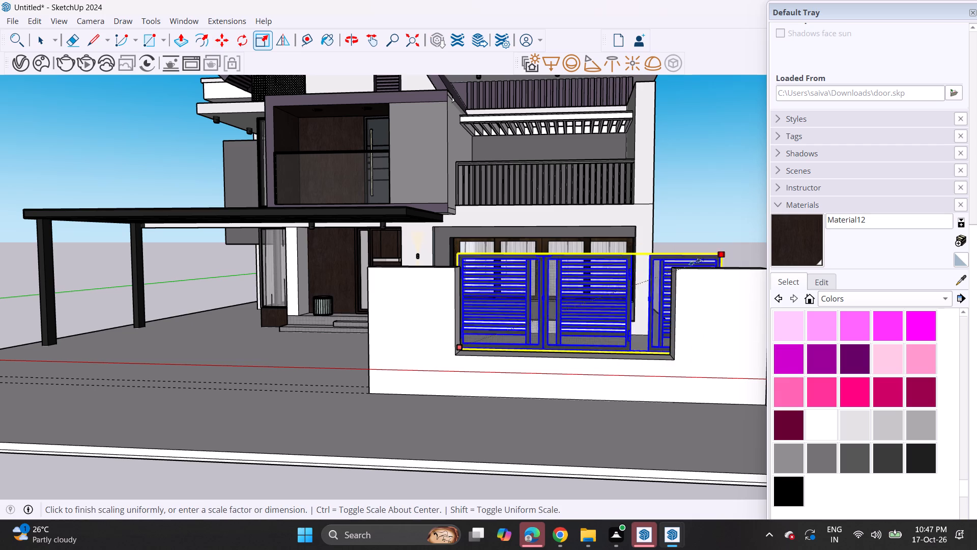
click(671, 280)
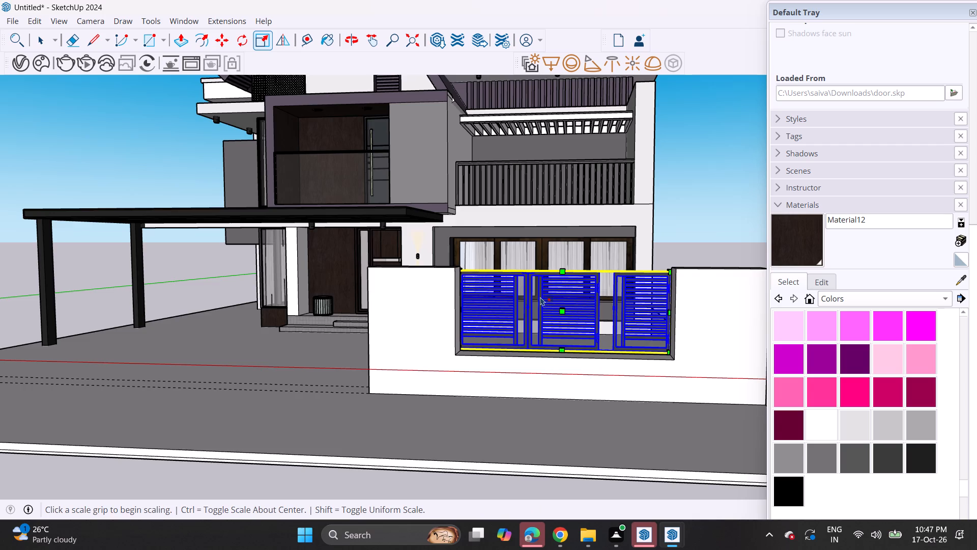
Move the louvred panel out of the wall opening to the empty ground beside the slab.
scroll(540, 297, down, 4)
shift+middle_drag(543, 299, 365, 301)
key(space)
click(595, 293)
middle_drag(407, 326, 461, 335)
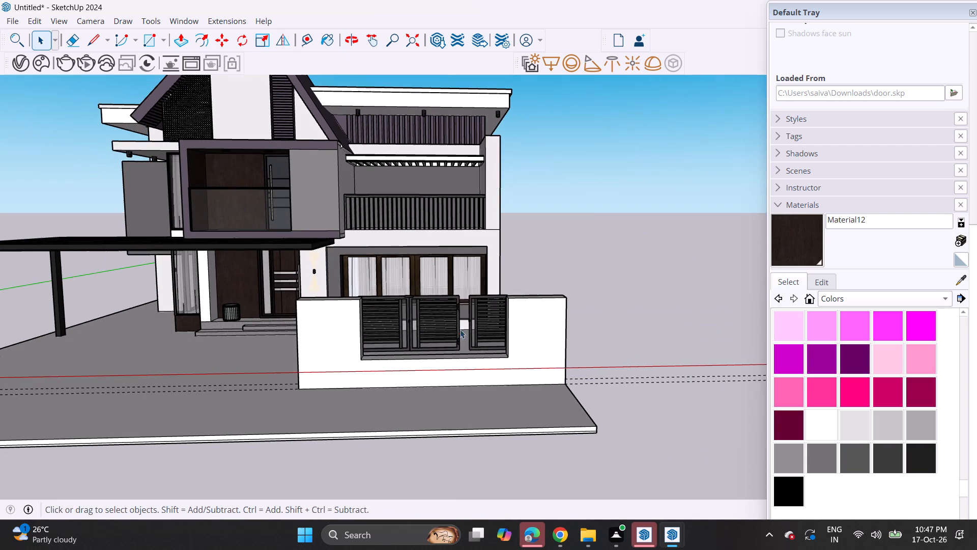
click(451, 327)
key(m)
click(411, 325)
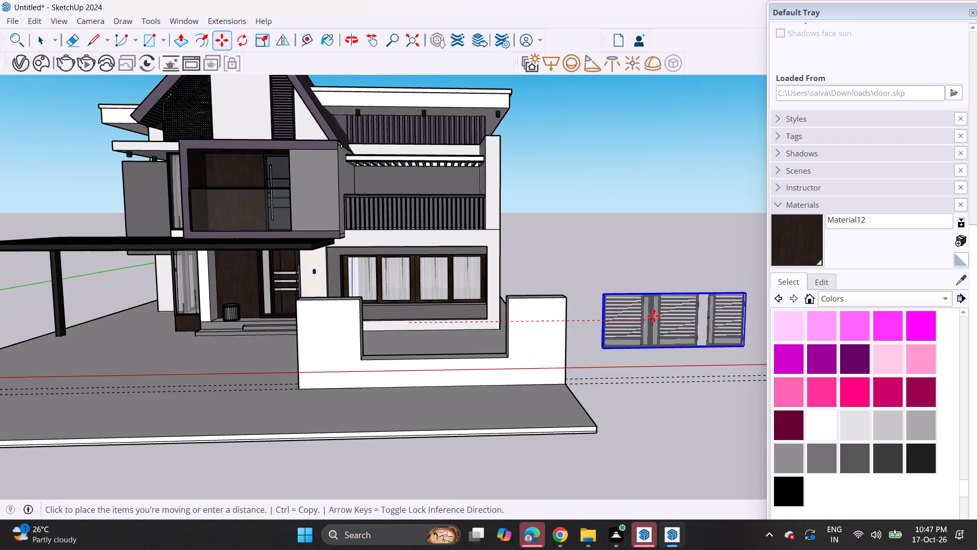
middle_drag(648, 315, 407, 355)
click(544, 360)
key(space)
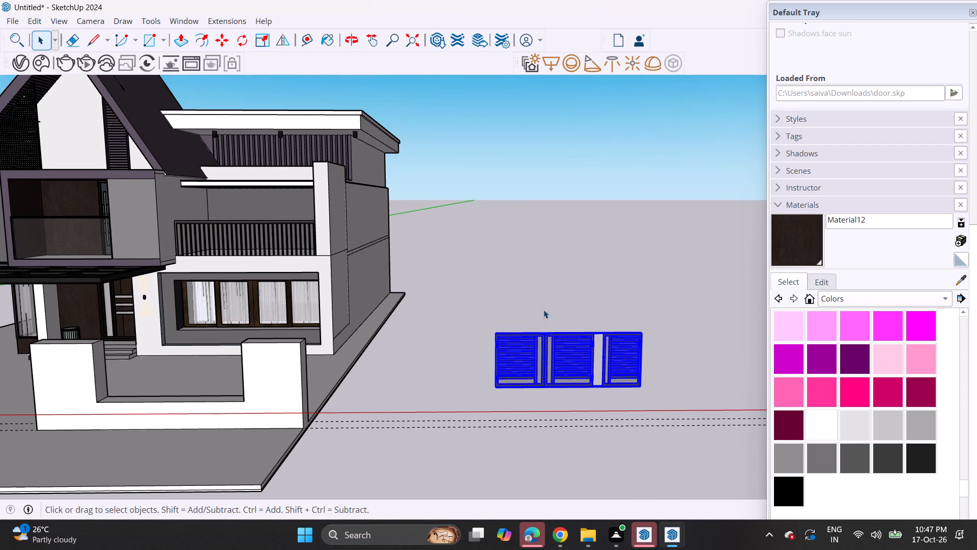
Explode the louvred panel component beside the slab and select its double panel.
right_click(548, 344)
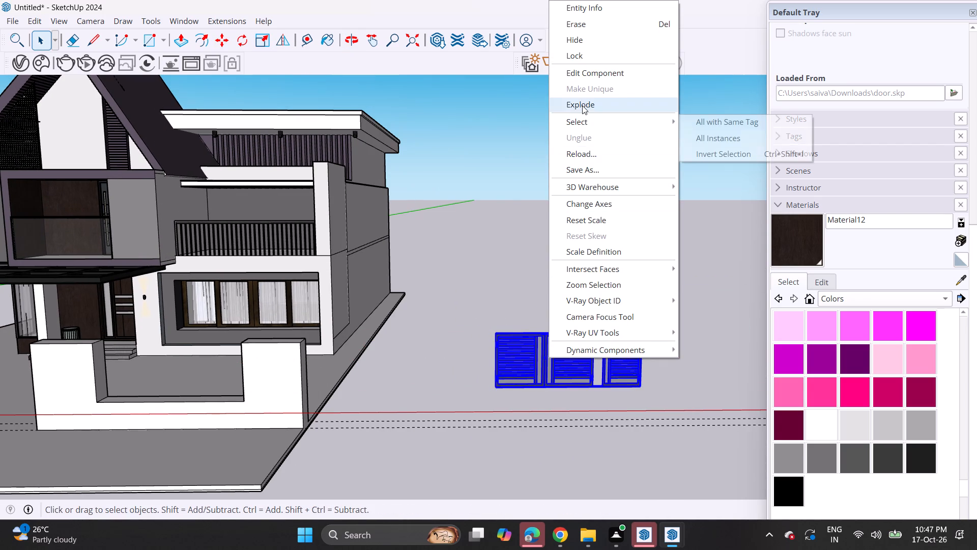
click(582, 105)
middle_drag(561, 419, 564, 388)
click(570, 352)
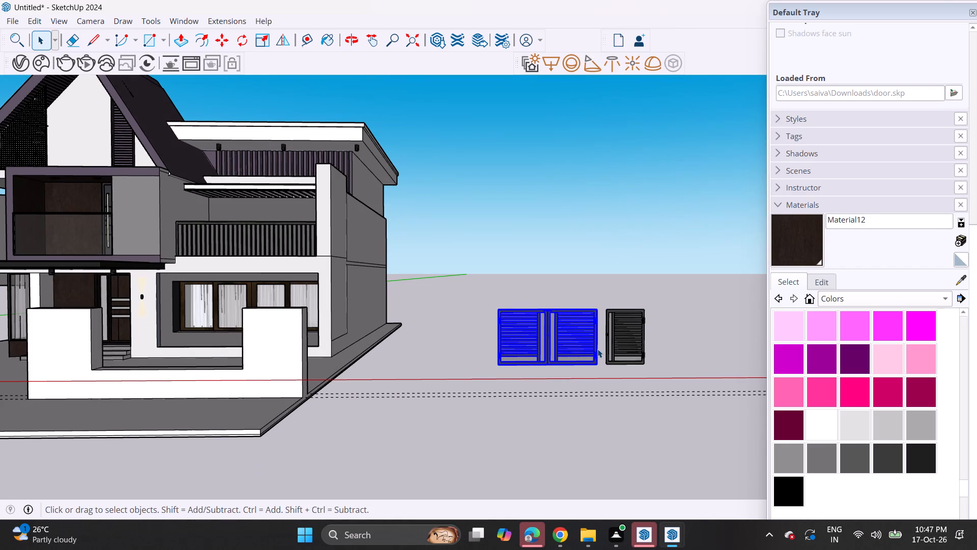
scroll(597, 349, up, 2)
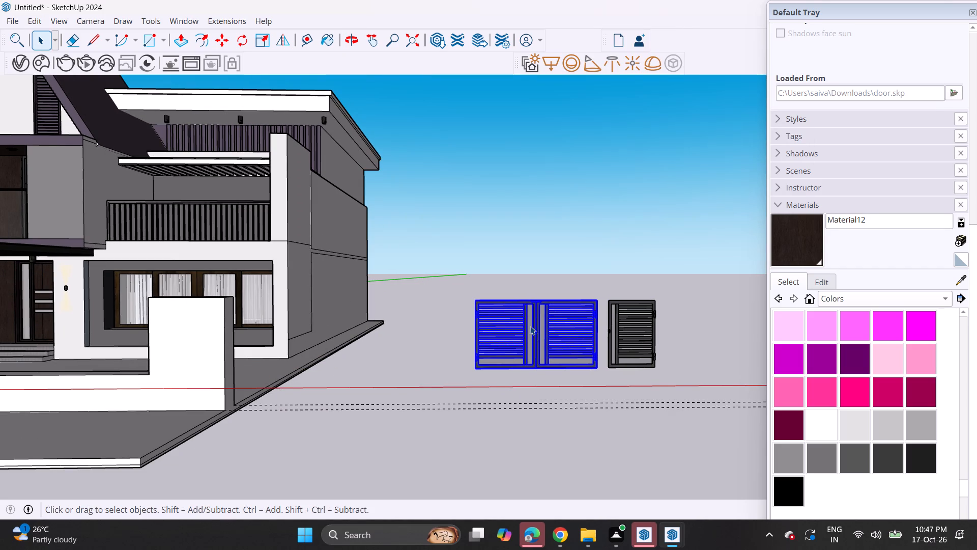
Import the lattice partition model "Partition-14" from the Downloads folder and place it at the block beside the low wall's opening.
click(10, 21)
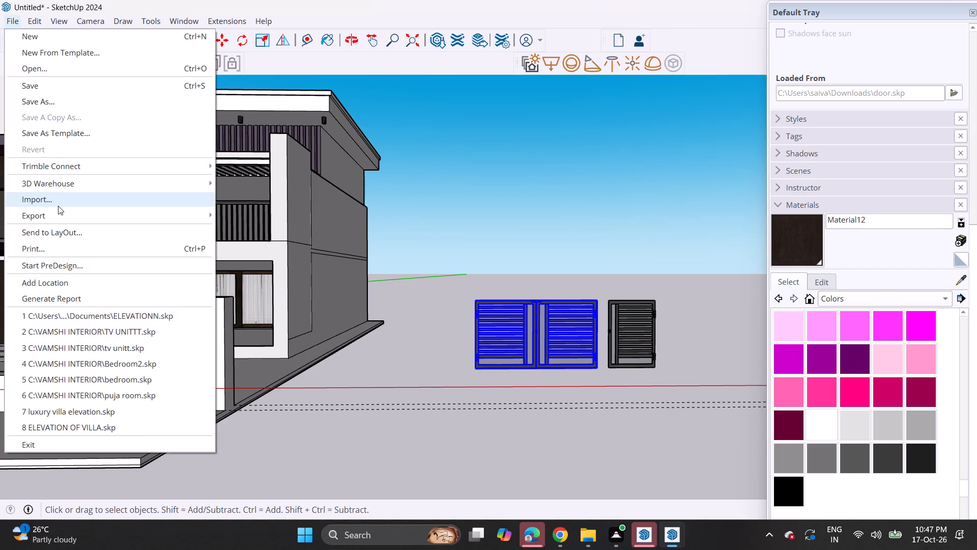
click(58, 206)
scroll(215, 190, down, 5)
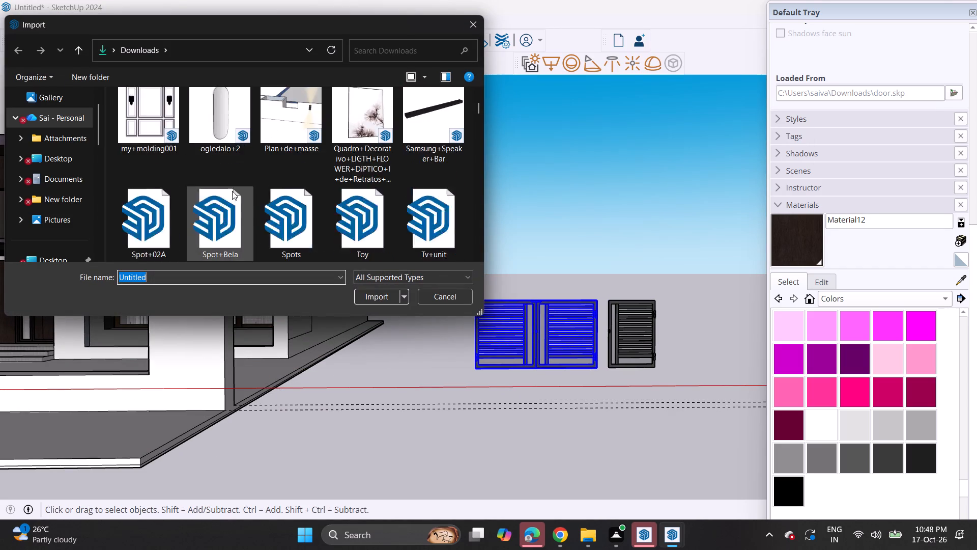
scroll(232, 191, down, 15)
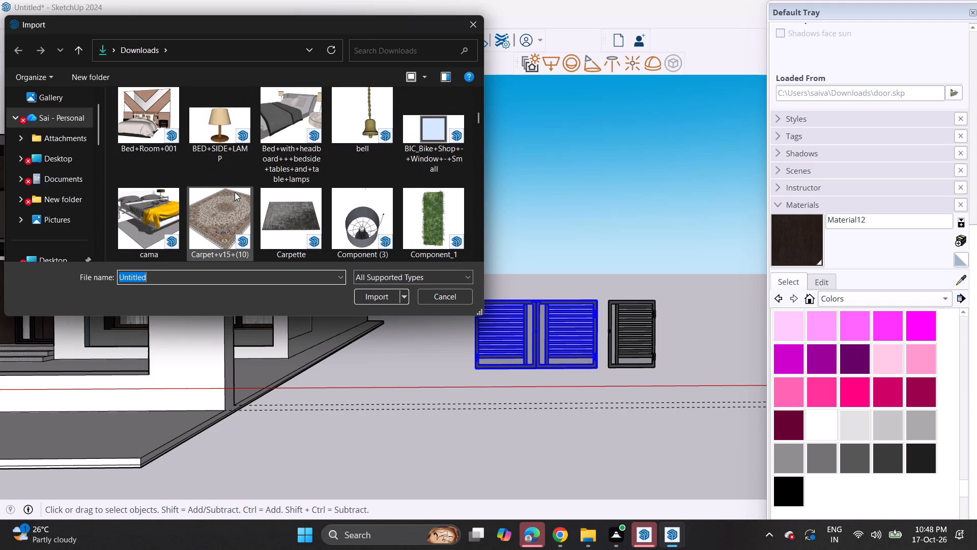
scroll(235, 192, down, 10)
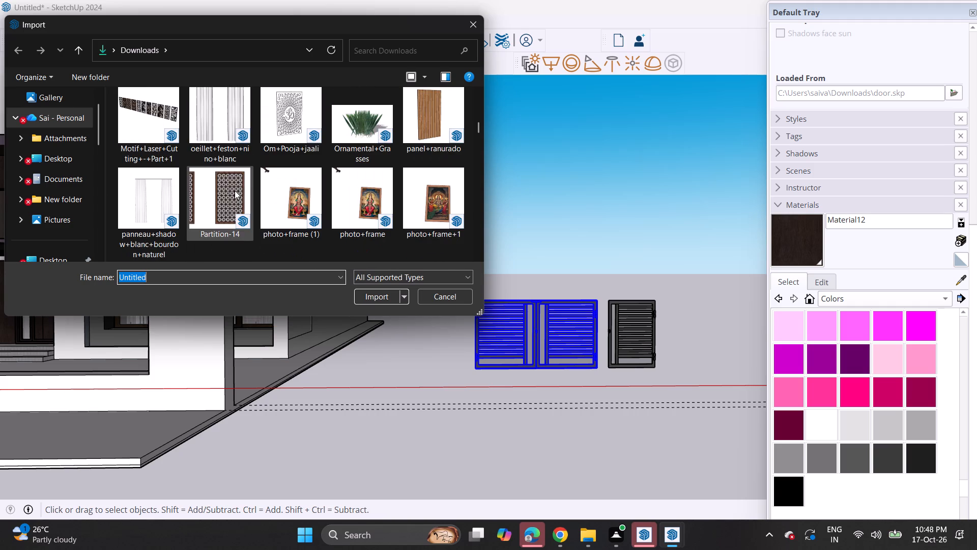
scroll(235, 190, down, 5)
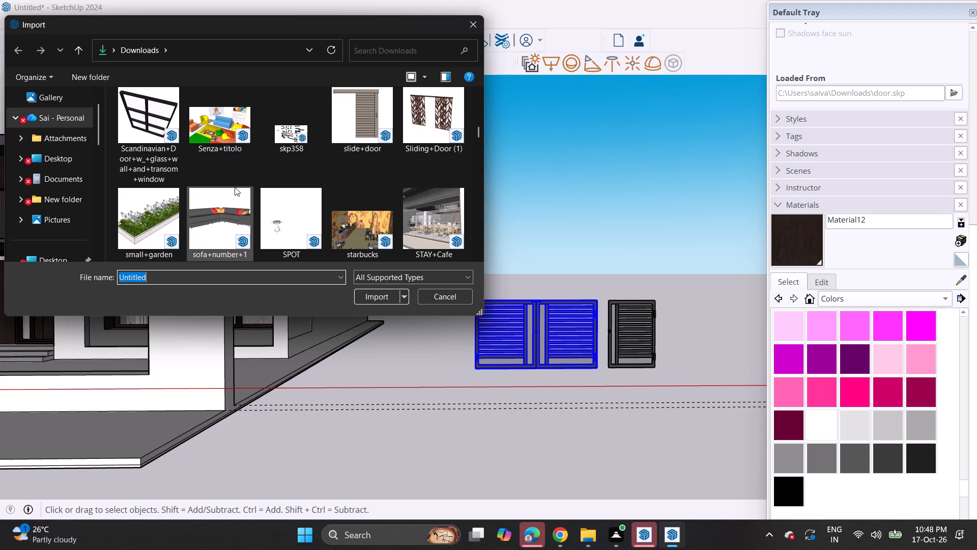
scroll(235, 187, up, 6)
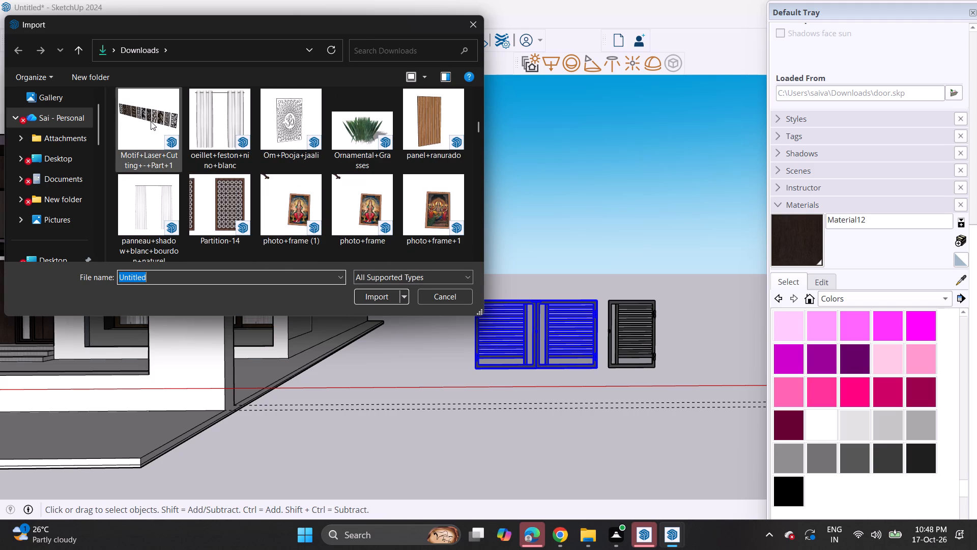
click(219, 188)
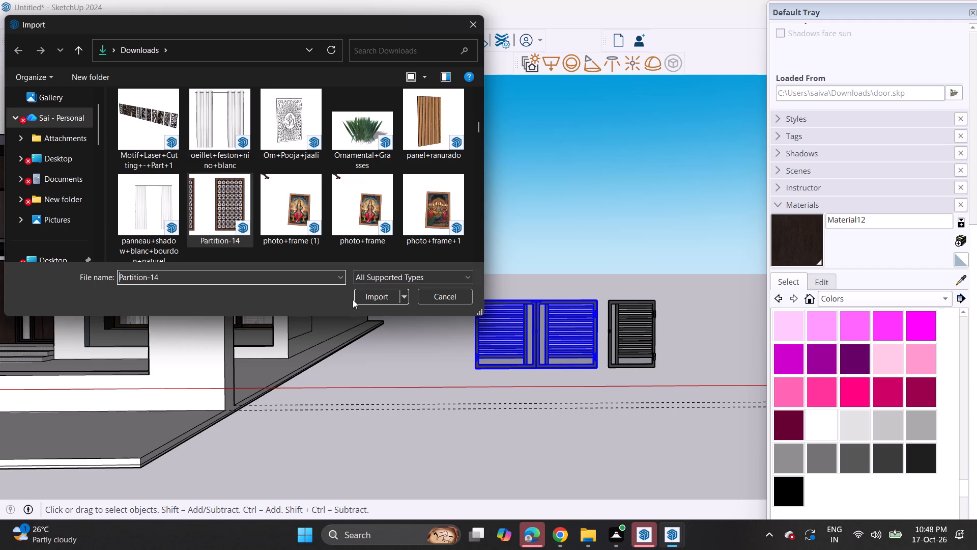
click(359, 298)
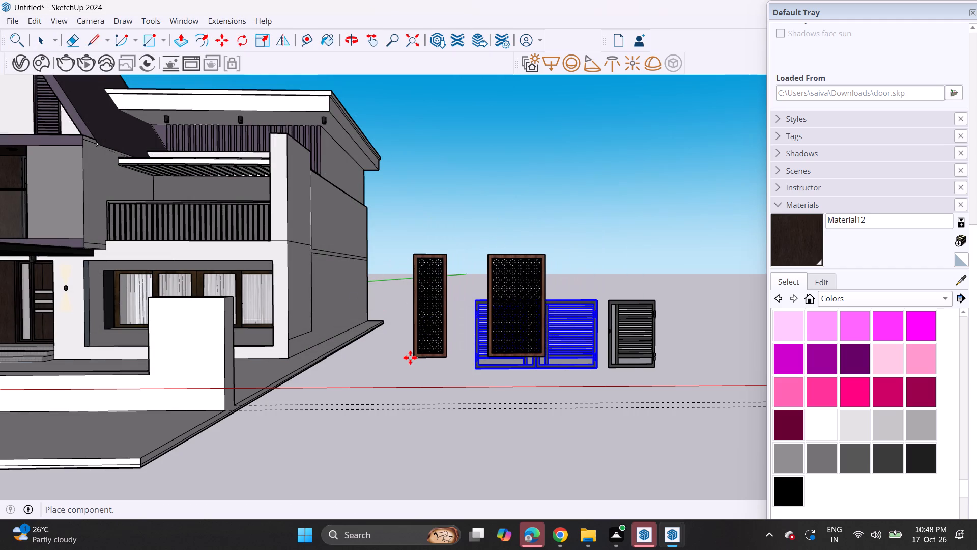
shift+middle_drag(413, 360, 712, 319)
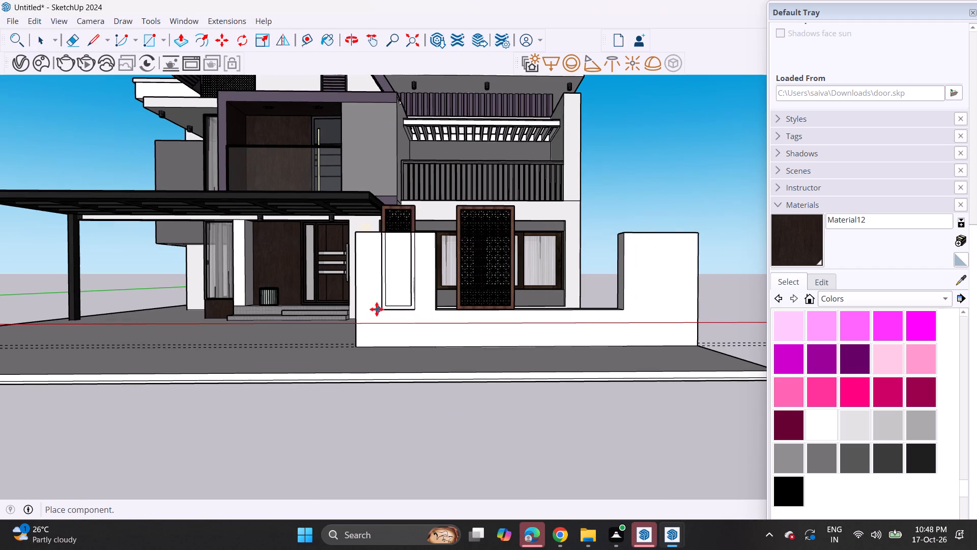
click(355, 309)
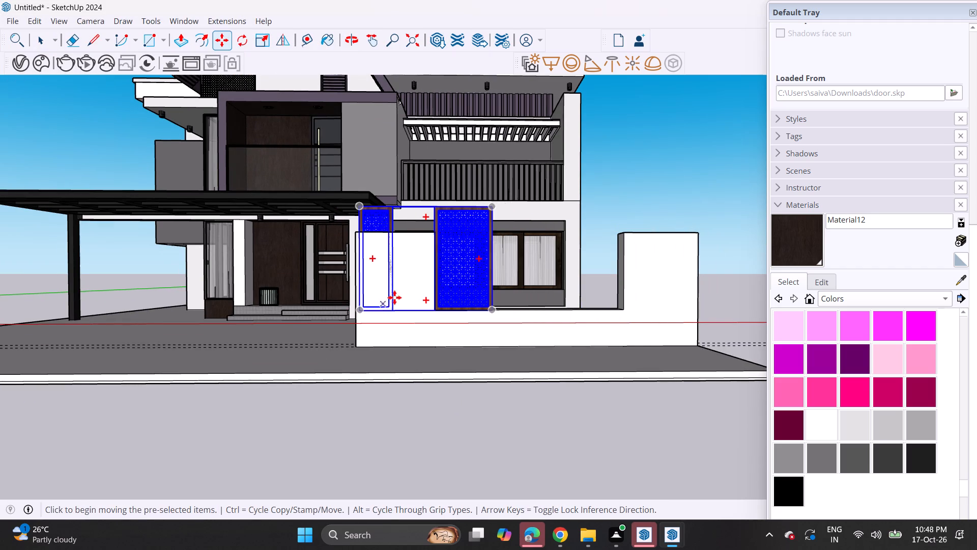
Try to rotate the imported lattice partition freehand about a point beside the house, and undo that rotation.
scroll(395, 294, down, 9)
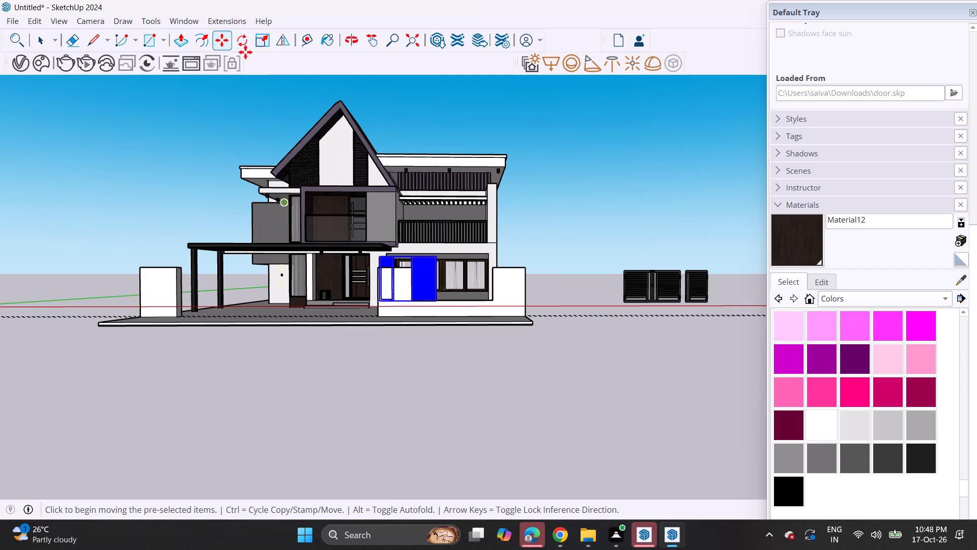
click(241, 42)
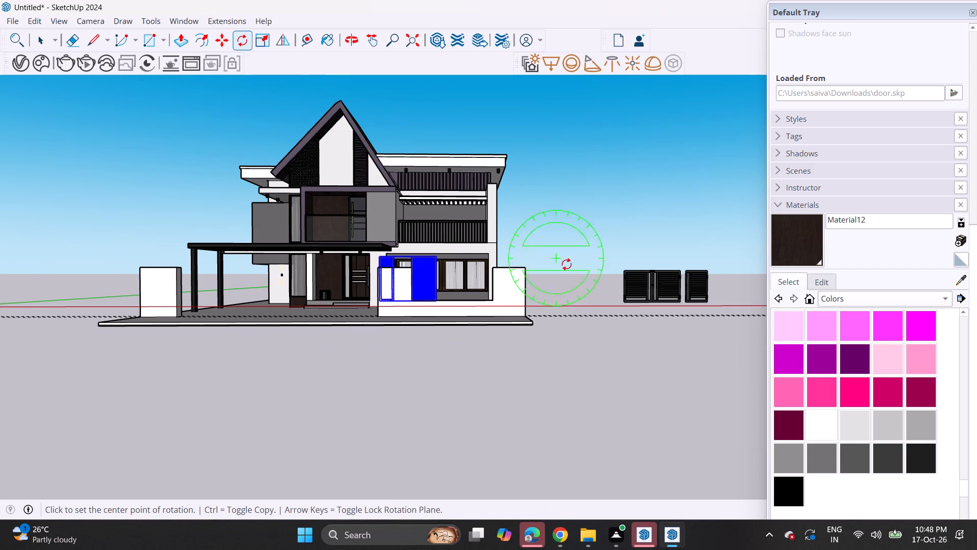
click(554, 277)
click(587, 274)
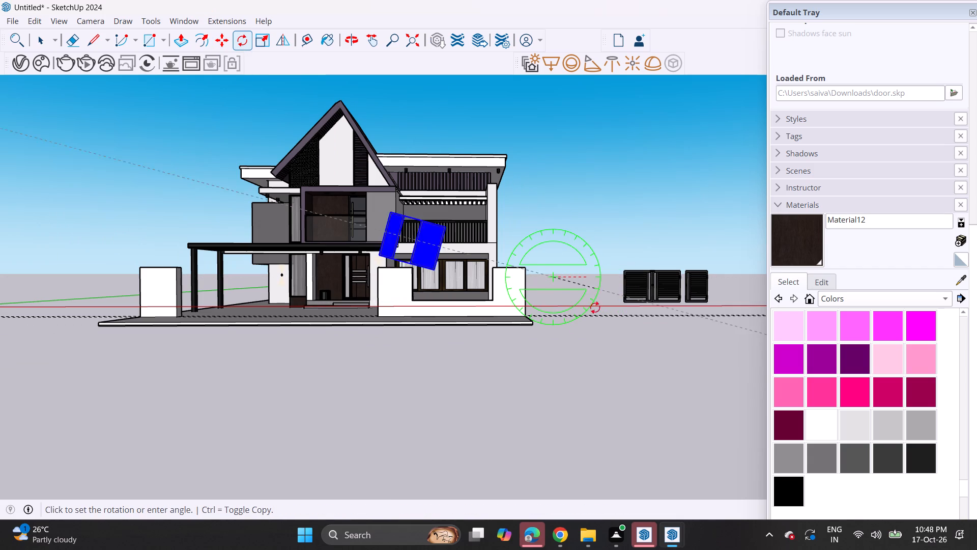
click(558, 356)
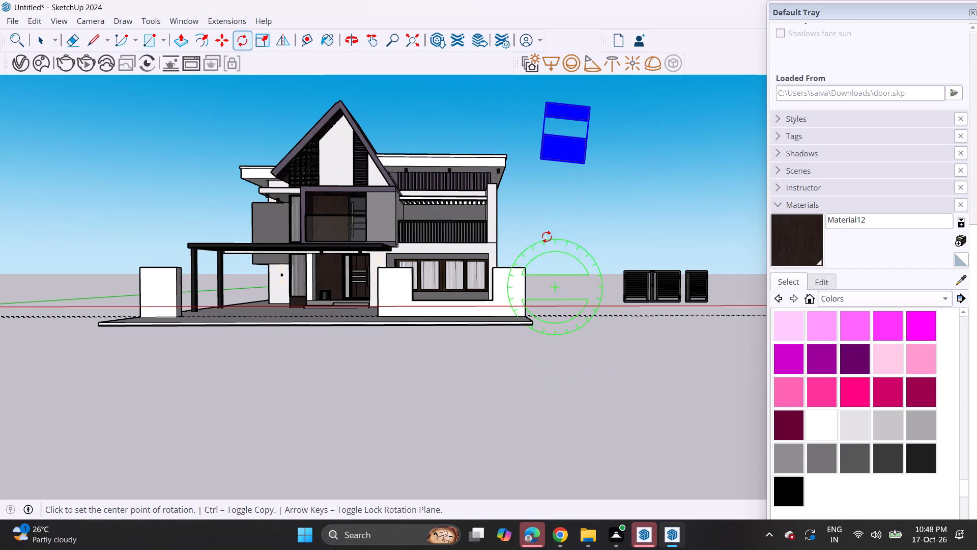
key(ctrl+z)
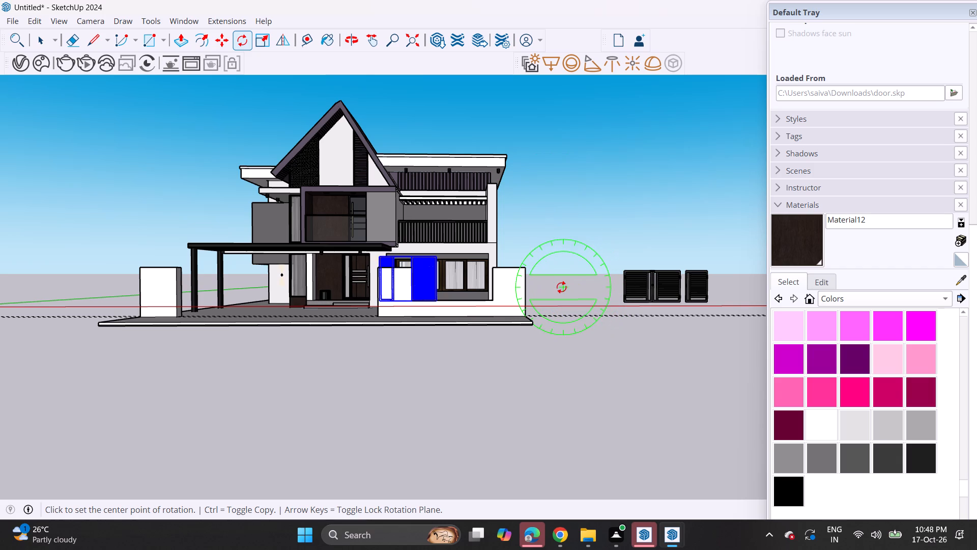
Rotate the lattice partition a quarter turn in the front plane so its two panels lie horizontally.
click(561, 287)
click(590, 284)
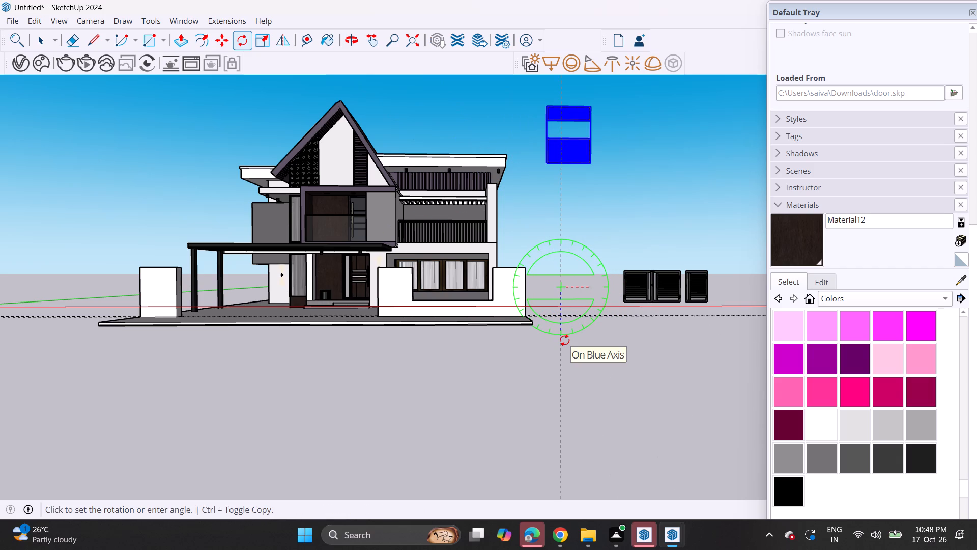
click(564, 340)
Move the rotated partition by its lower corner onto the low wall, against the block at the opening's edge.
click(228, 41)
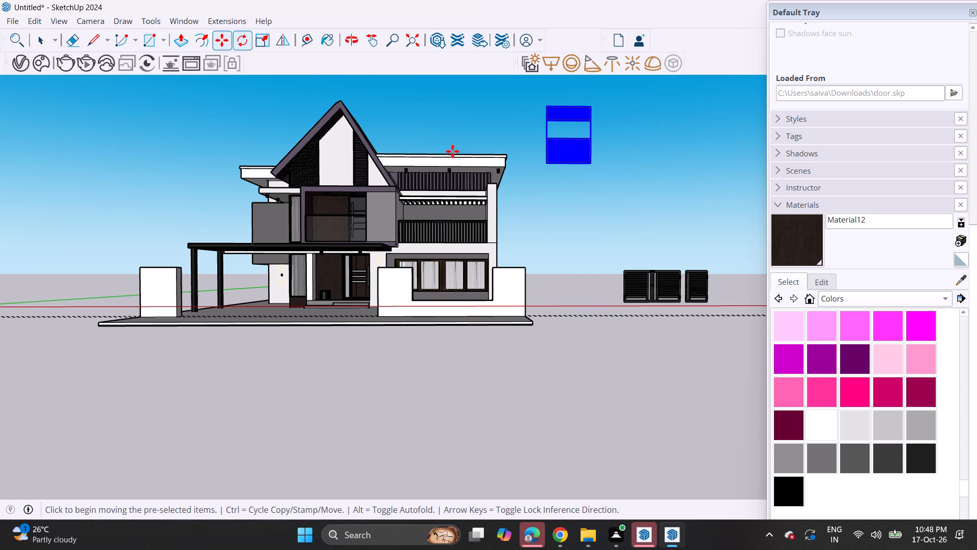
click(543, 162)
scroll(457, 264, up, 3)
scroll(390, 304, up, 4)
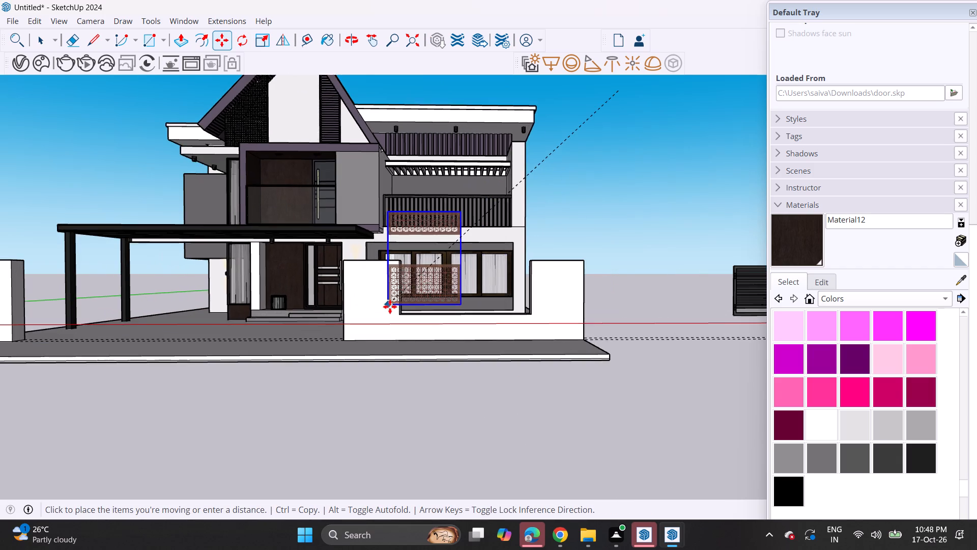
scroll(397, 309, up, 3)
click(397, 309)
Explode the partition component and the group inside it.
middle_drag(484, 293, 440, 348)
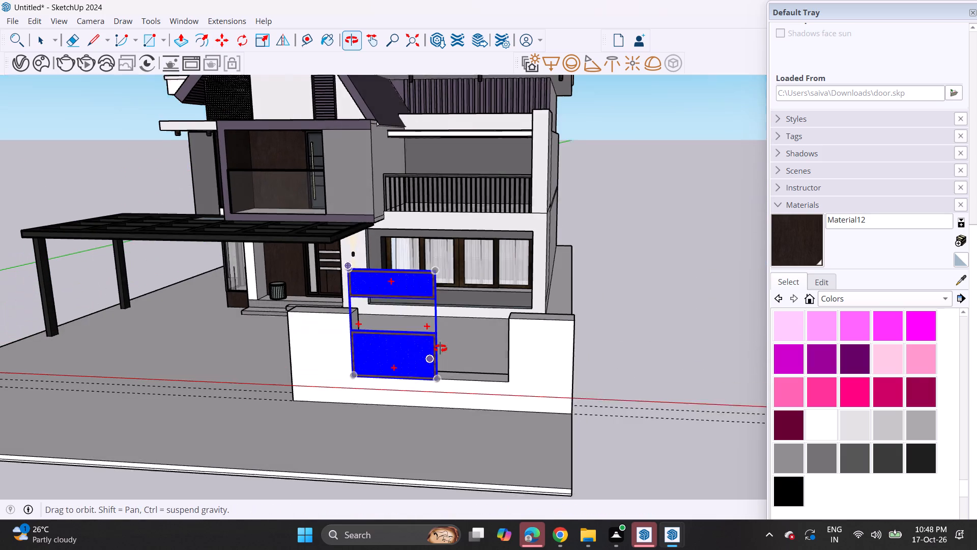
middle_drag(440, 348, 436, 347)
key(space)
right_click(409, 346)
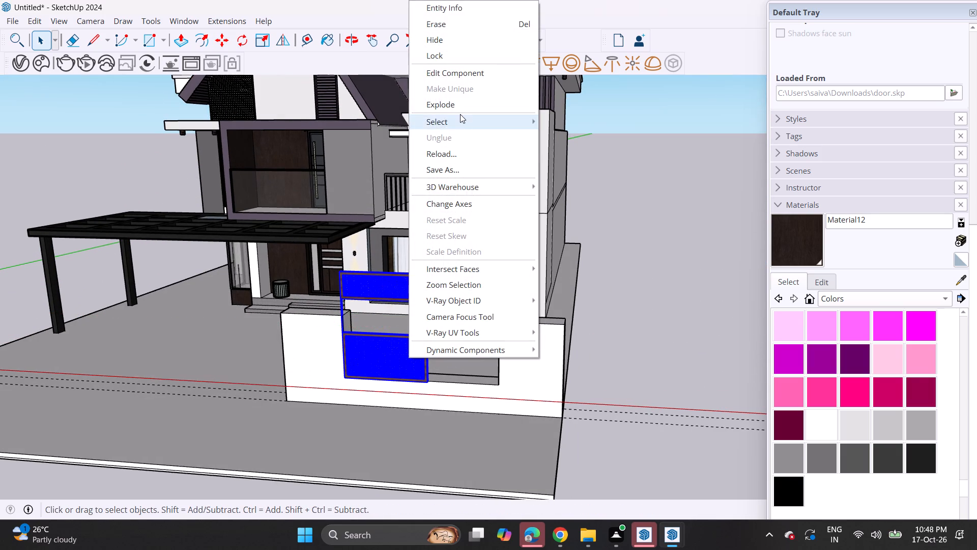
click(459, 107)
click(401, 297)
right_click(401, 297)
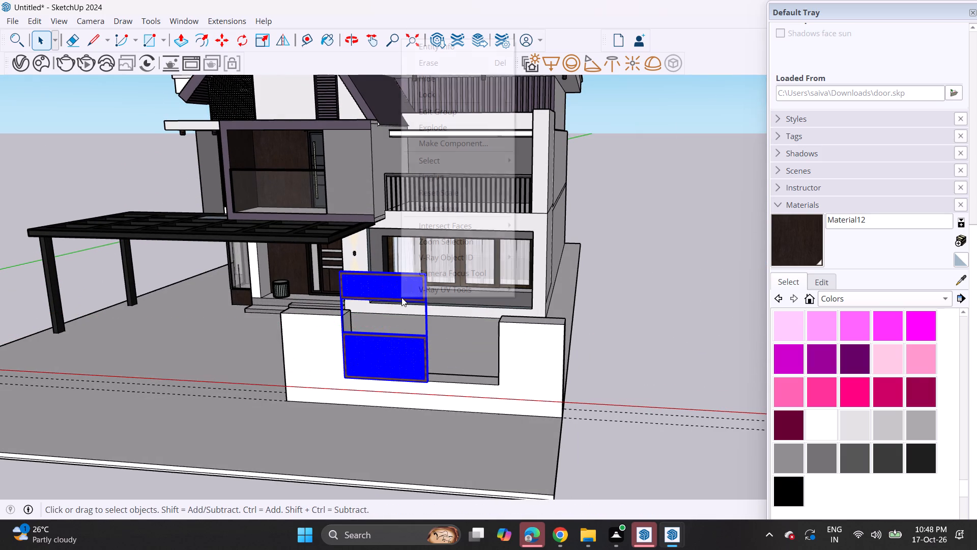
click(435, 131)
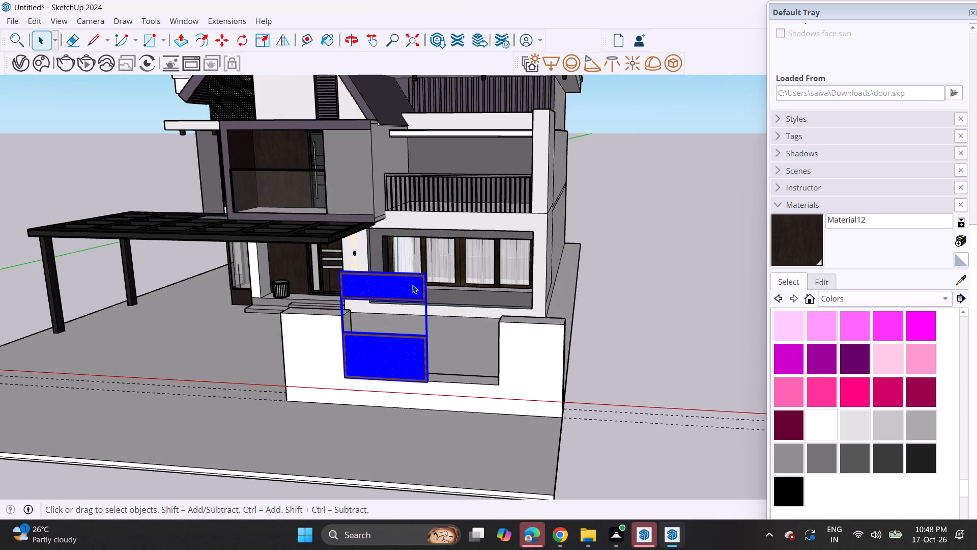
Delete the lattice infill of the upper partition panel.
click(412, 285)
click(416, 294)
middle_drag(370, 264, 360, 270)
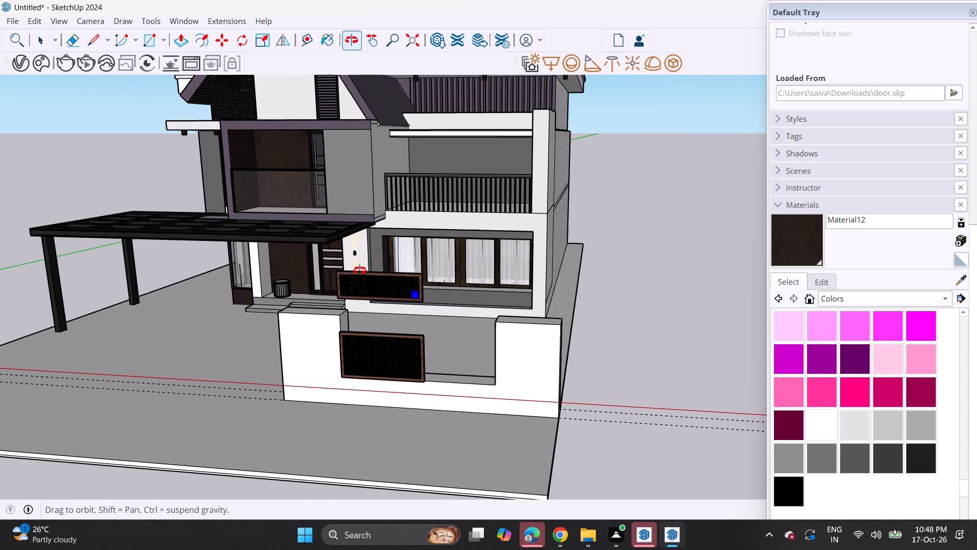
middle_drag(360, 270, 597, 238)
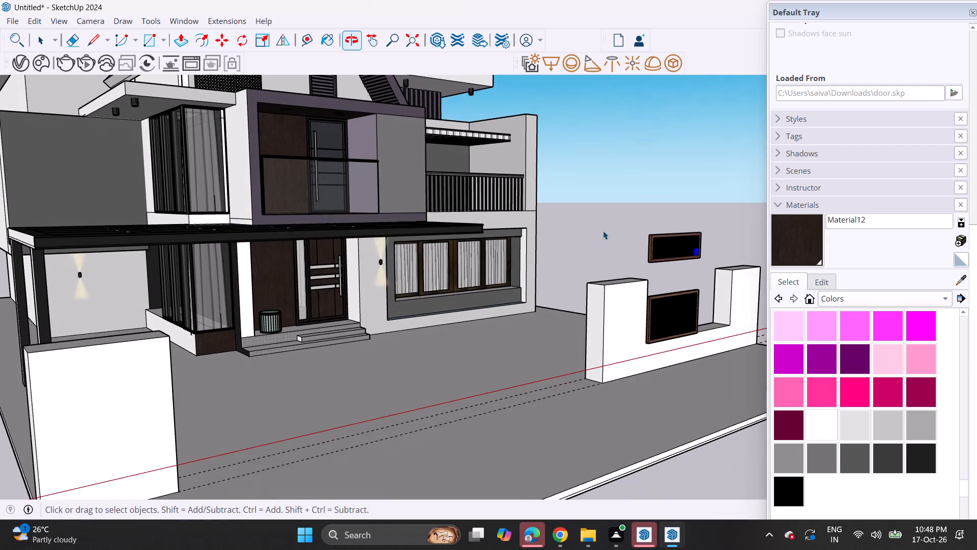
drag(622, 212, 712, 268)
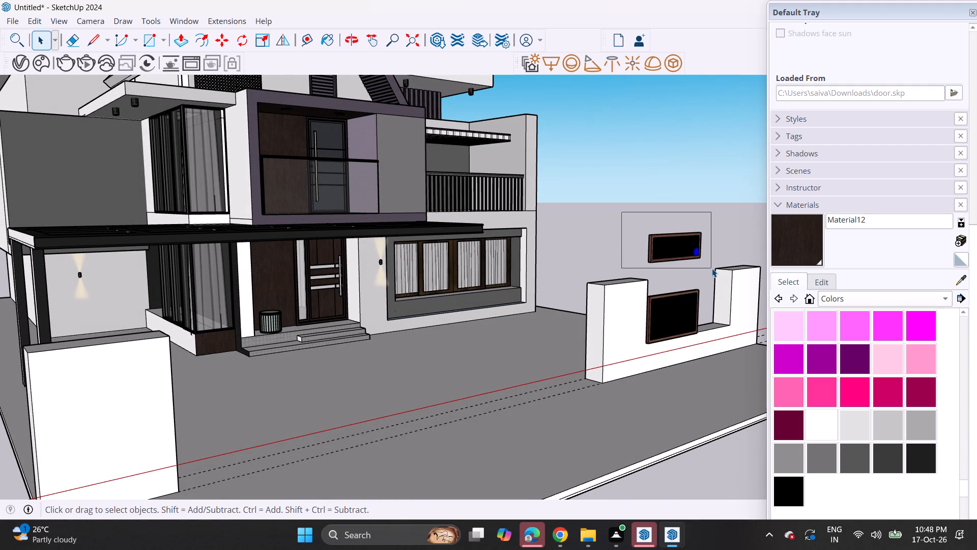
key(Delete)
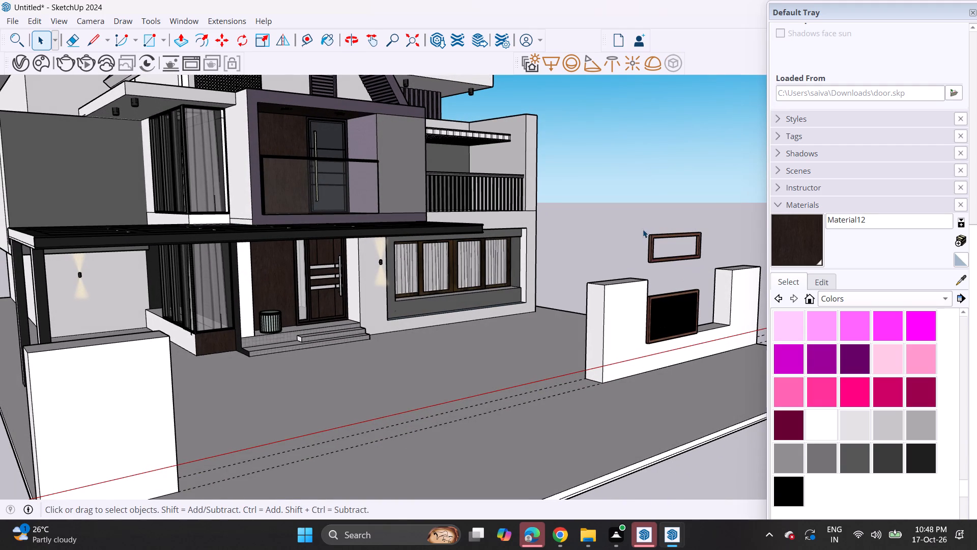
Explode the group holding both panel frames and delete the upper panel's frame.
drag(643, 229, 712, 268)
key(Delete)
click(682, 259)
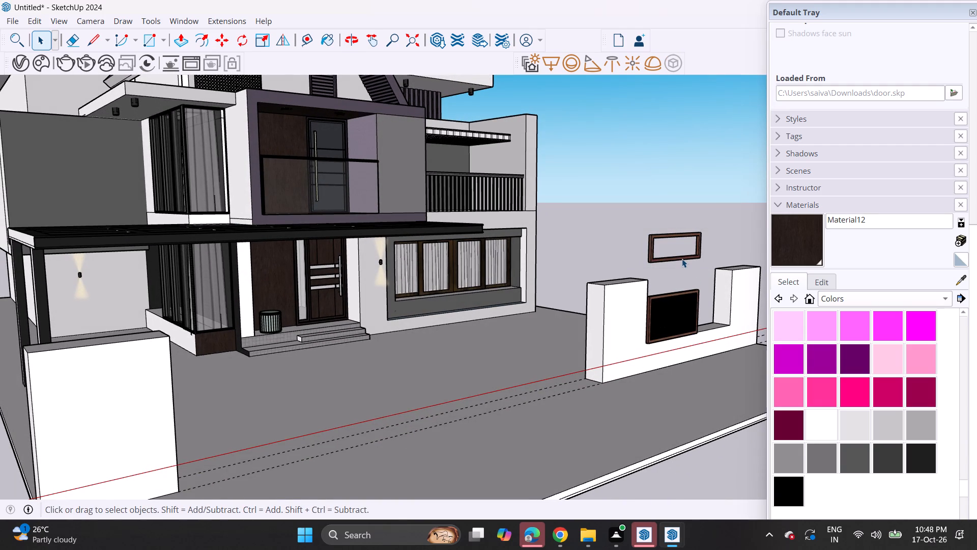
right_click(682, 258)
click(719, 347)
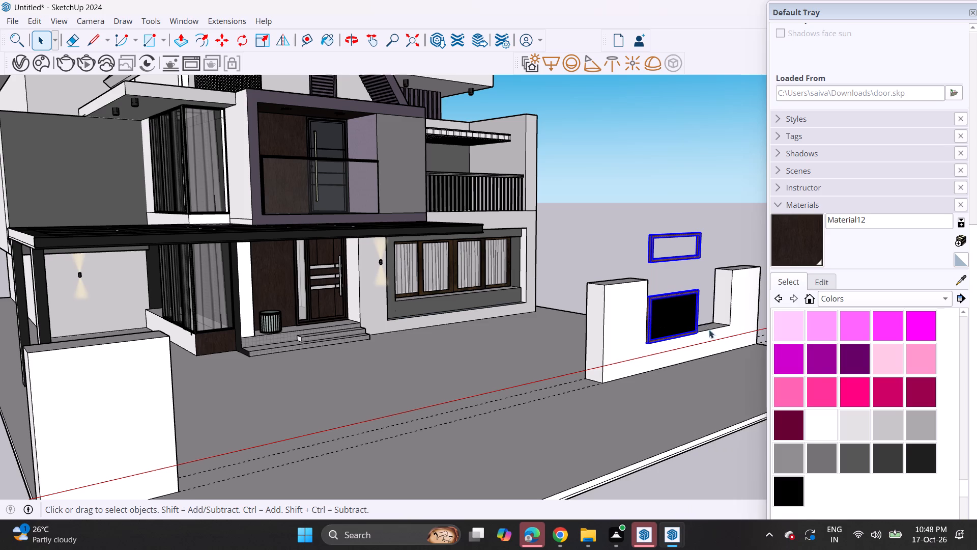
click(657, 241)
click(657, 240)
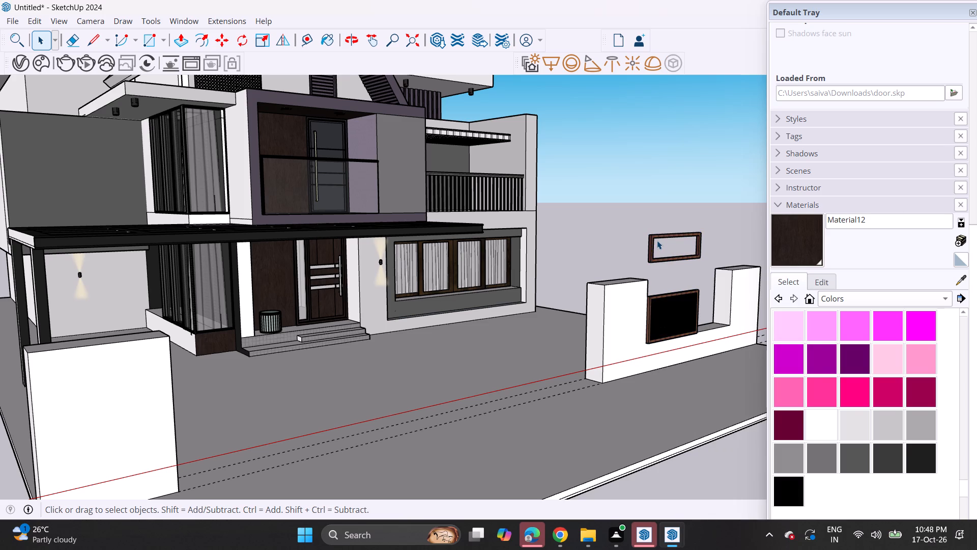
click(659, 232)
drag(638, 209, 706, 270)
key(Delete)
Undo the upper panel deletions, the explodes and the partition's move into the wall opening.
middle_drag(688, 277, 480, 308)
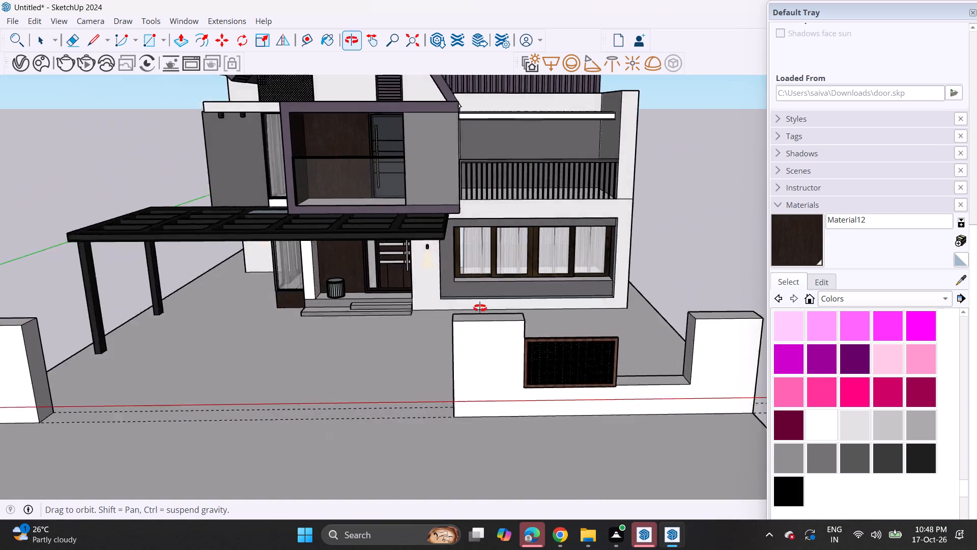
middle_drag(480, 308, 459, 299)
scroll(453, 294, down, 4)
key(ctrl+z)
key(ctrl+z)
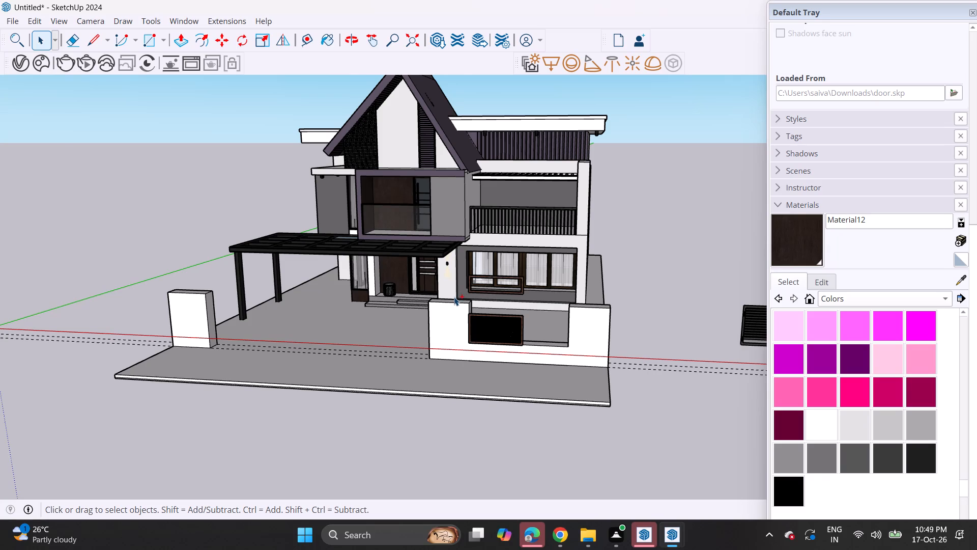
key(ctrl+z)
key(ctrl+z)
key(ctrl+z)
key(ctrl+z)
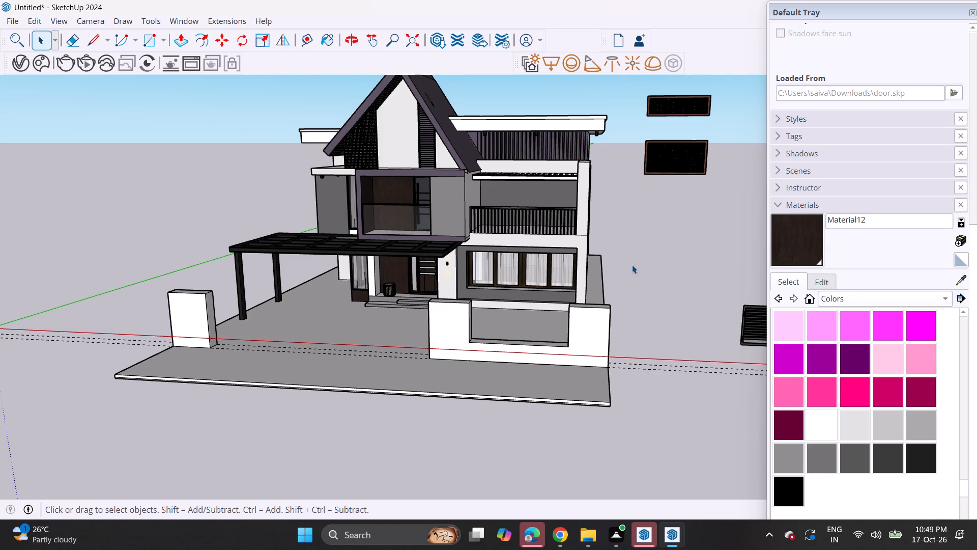
Move the two-panel partition component farther out to the side, clear of the house.
click(680, 157)
scroll(651, 186, down, 3)
shift+middle_drag(666, 218, 475, 262)
middle_drag(477, 259, 511, 258)
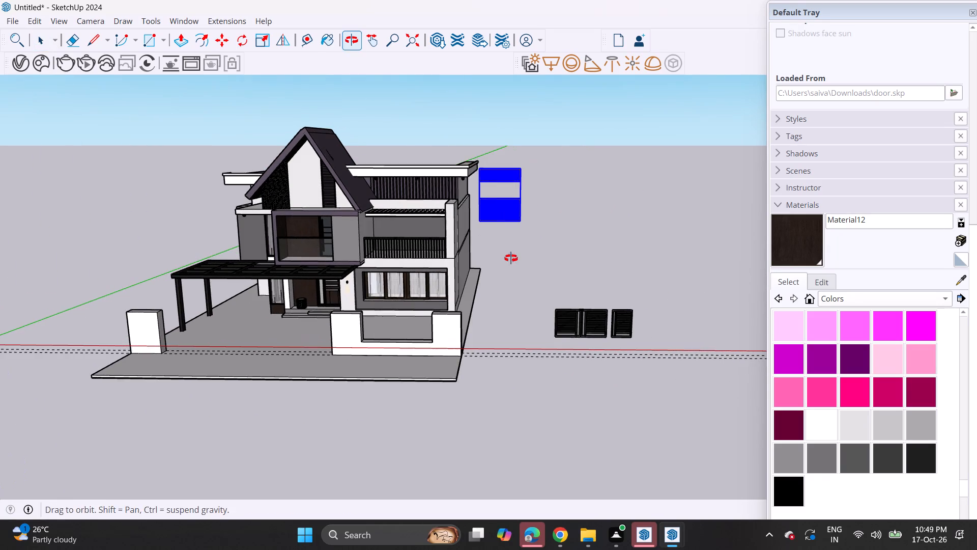
middle_drag(511, 258, 514, 258)
key(m)
click(509, 211)
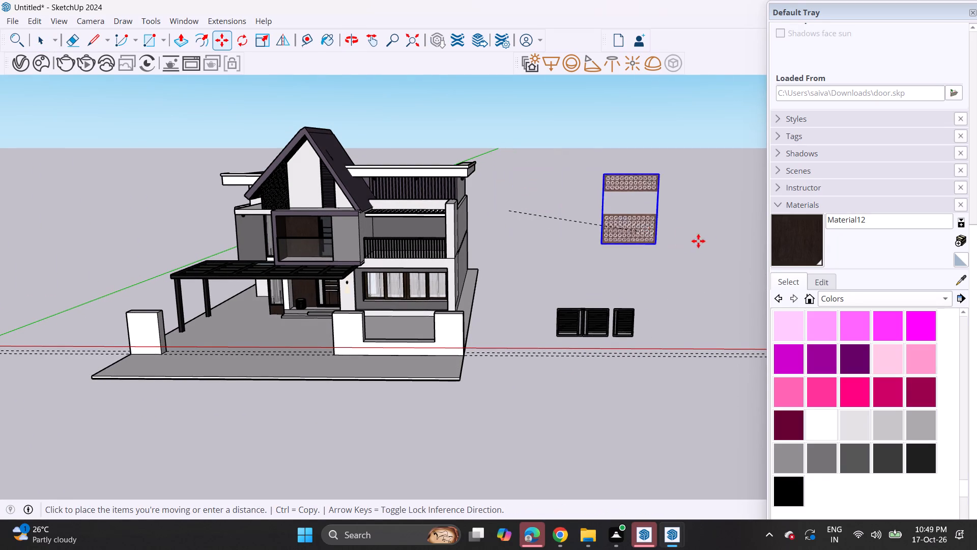
click(707, 241)
Explode the partition component, the group inside it and the group holding both panel frames.
key(space)
right_click(692, 245)
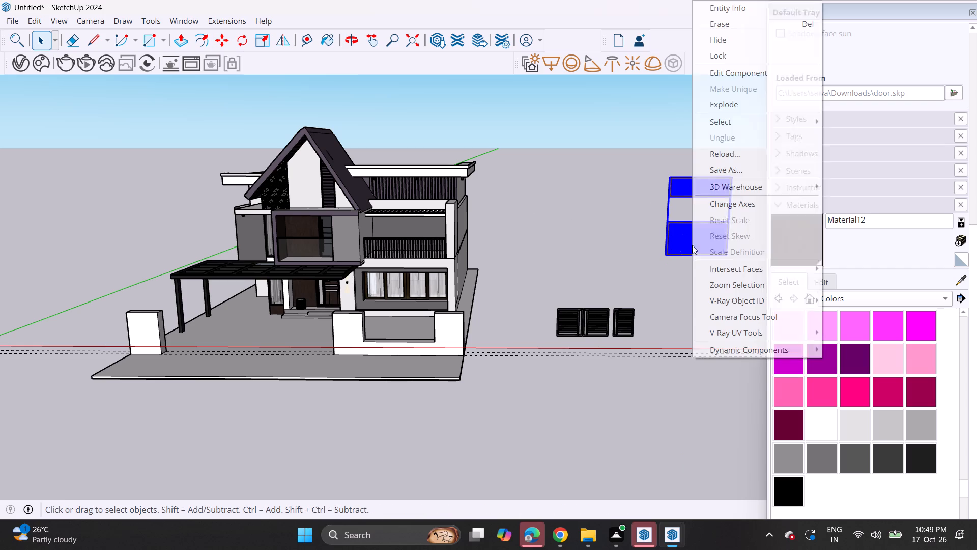
click(728, 99)
click(702, 246)
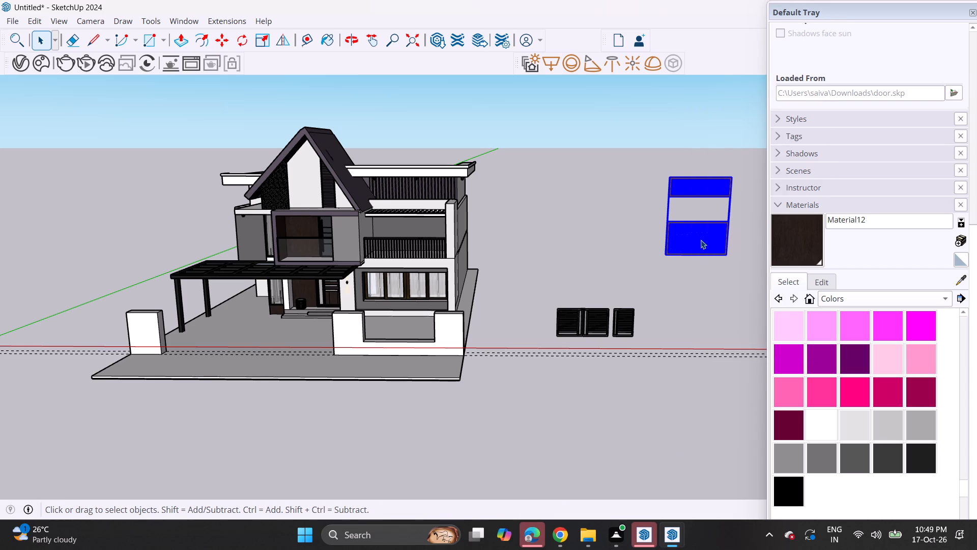
right_click(707, 234)
click(742, 322)
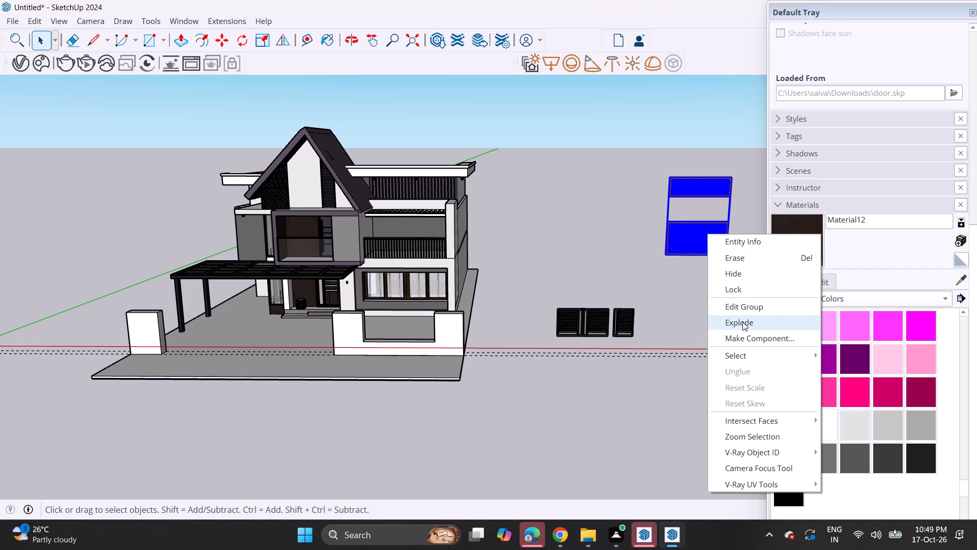
click(705, 249)
drag(658, 215, 740, 230)
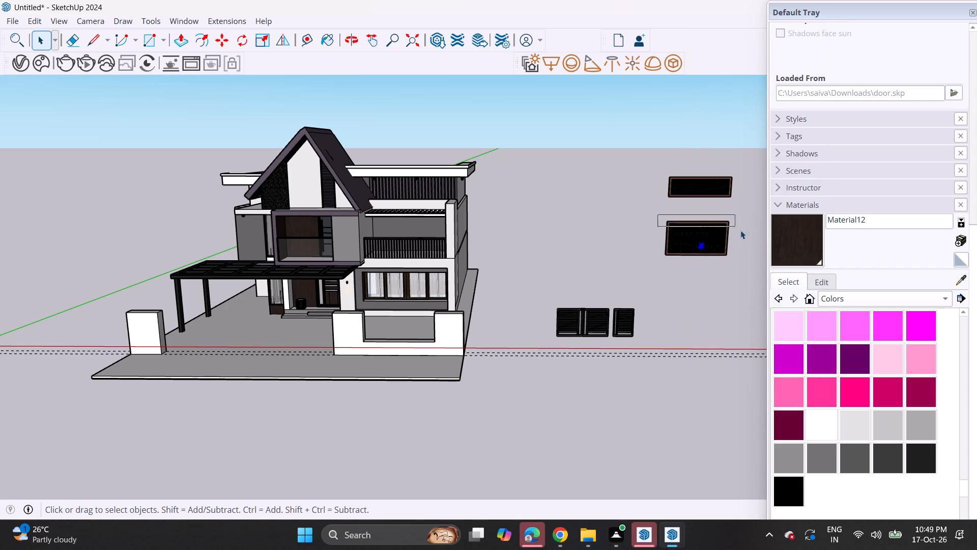
drag(740, 230, 755, 279)
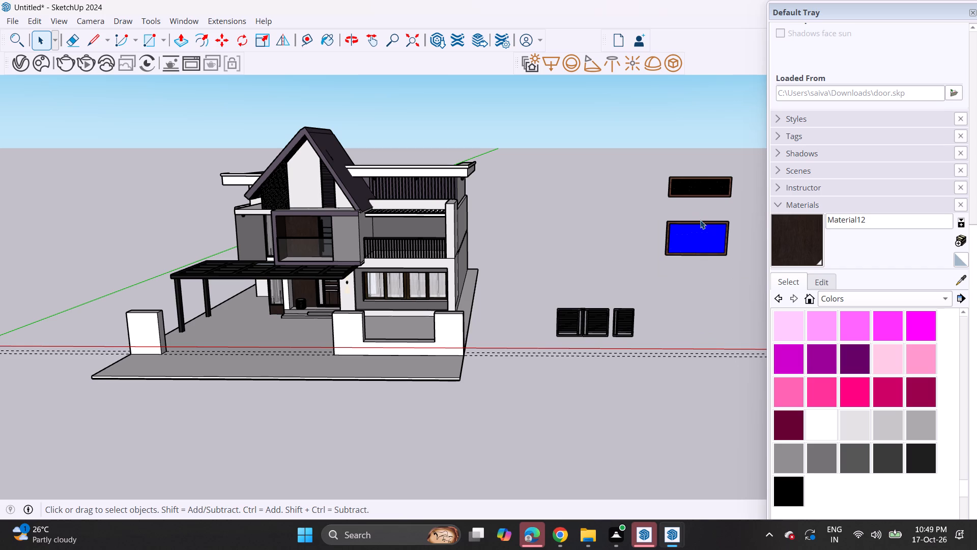
click(701, 221)
right_click(701, 221)
click(749, 309)
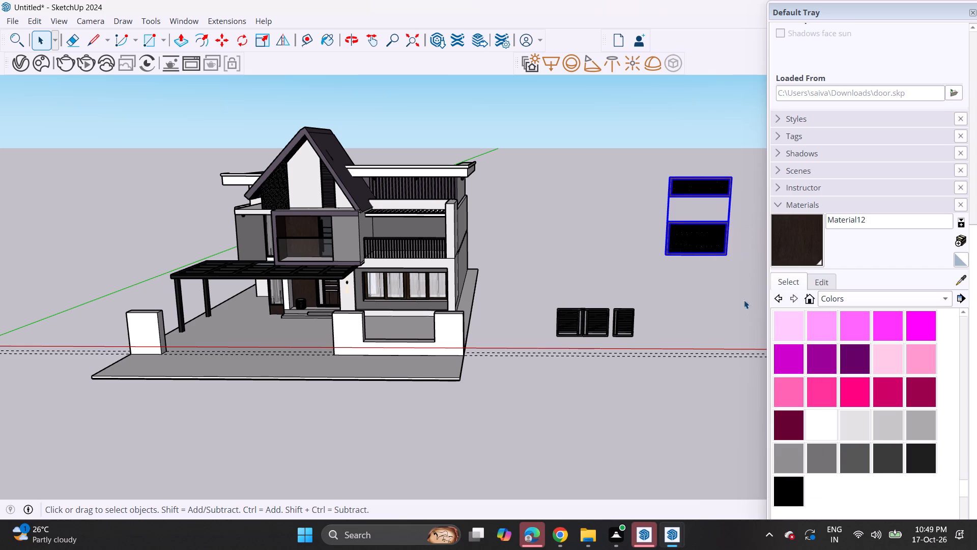
Group the lower partition panel's frame and lattice infill together.
drag(653, 213, 748, 272)
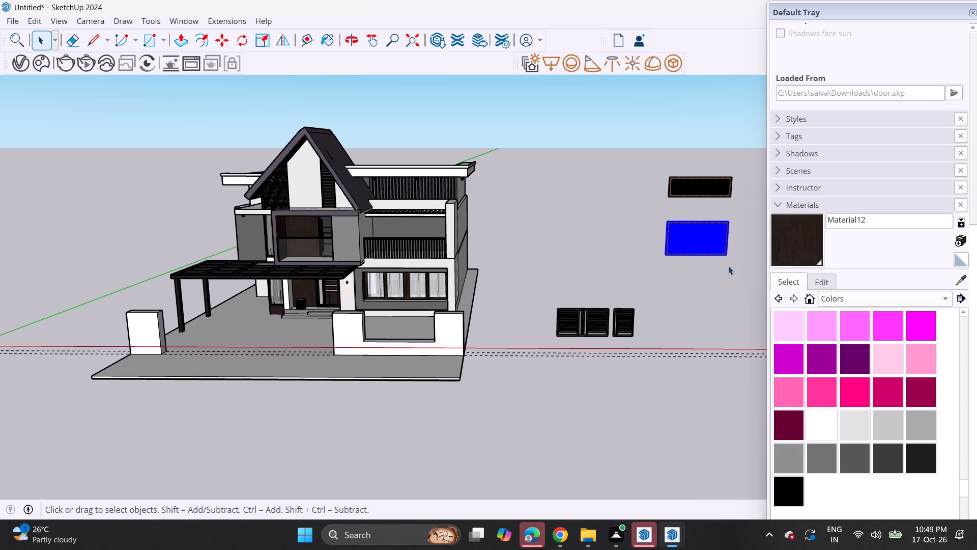
right_click(699, 246)
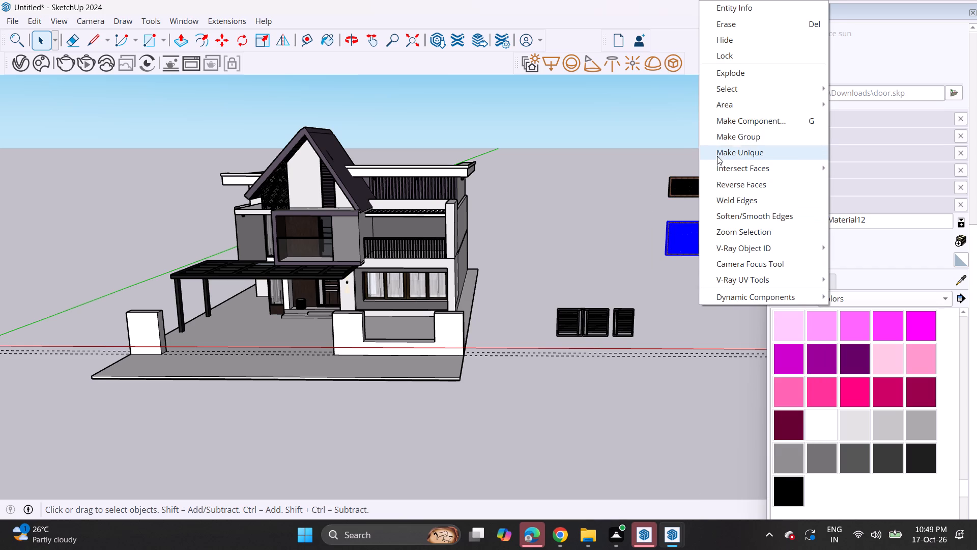
click(719, 140)
Move the lower lattice panel by its bottom outer corner onto the matching bottom corner of the boundary wall opening.
scroll(701, 249, up, 2)
key(m)
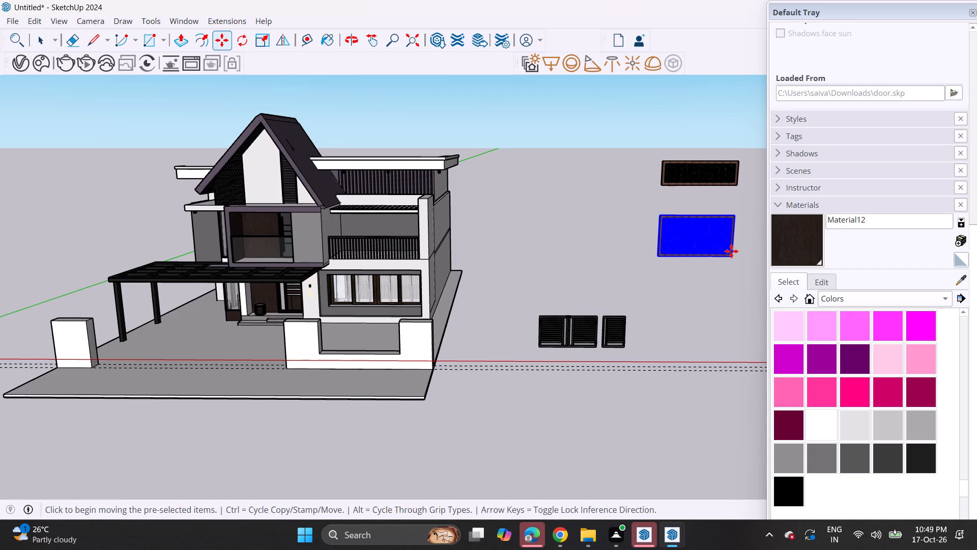
click(737, 263)
scroll(387, 377, up, 6)
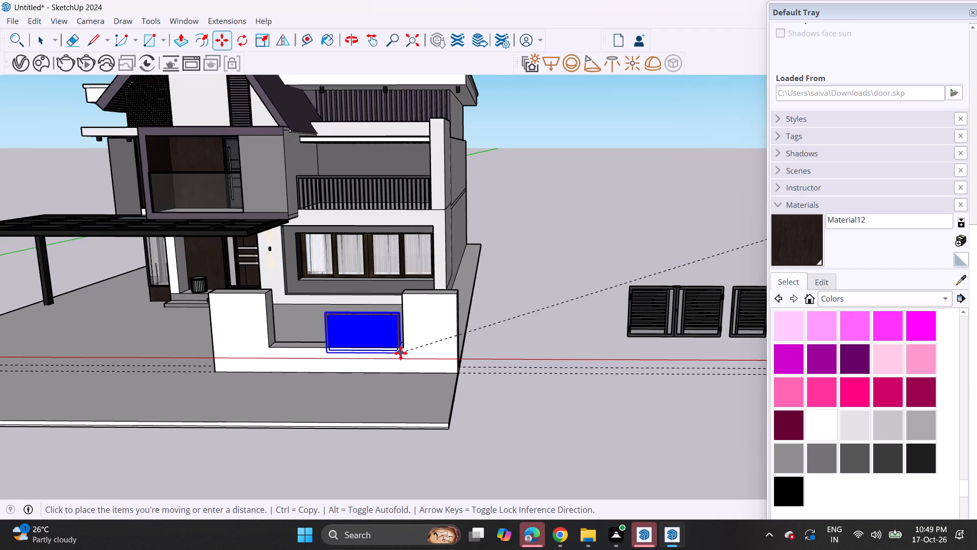
middle_drag(399, 351, 449, 342)
scroll(409, 348, up, 8)
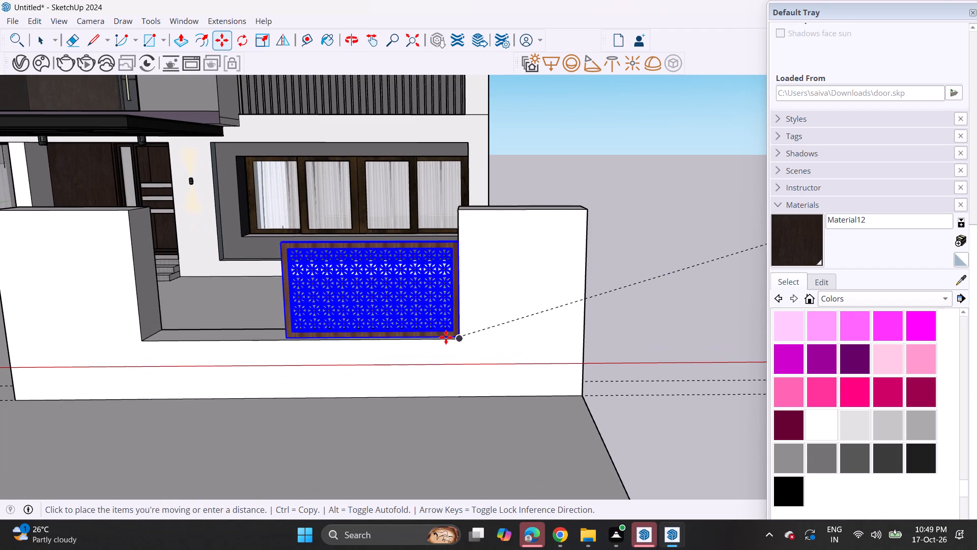
click(460, 339)
Scale the lattice panel uniformly from its top inner corner up to the height of the boundary wall.
shift+middle_drag(404, 319, 559, 340)
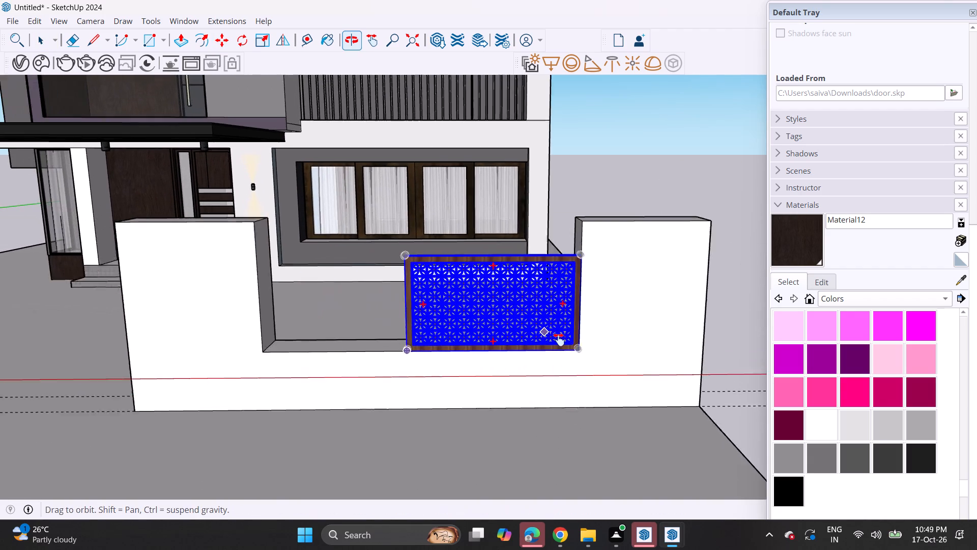
shift+middle_drag(559, 340, 561, 341)
click(263, 38)
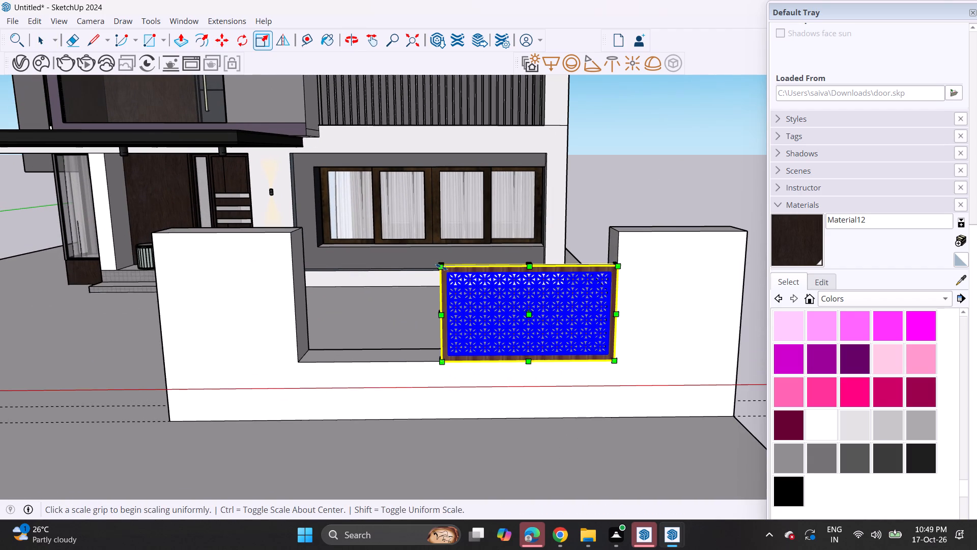
click(441, 267)
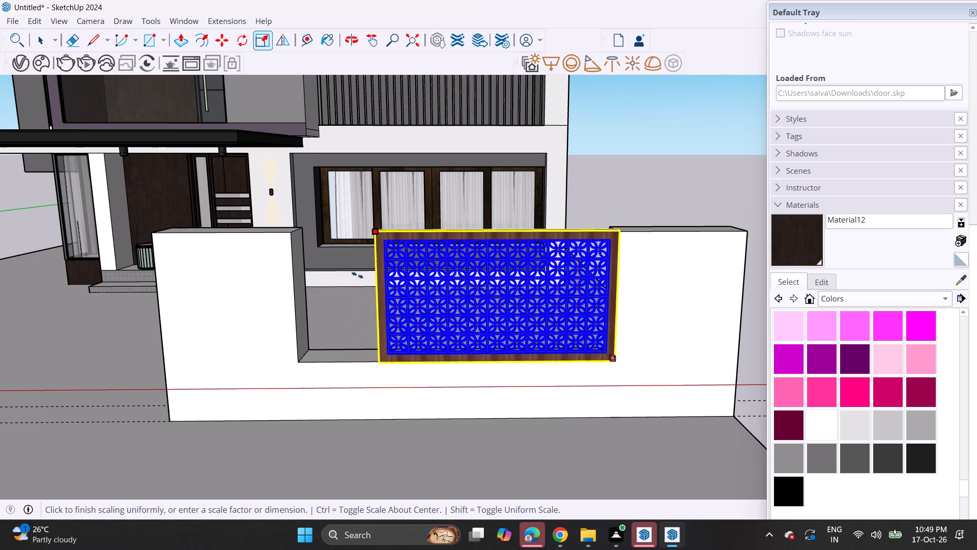
click(357, 275)
Stretch the lattice panel along the red axis to the opposite side of the wall opening and deselect it.
middle_drag(352, 291, 423, 309)
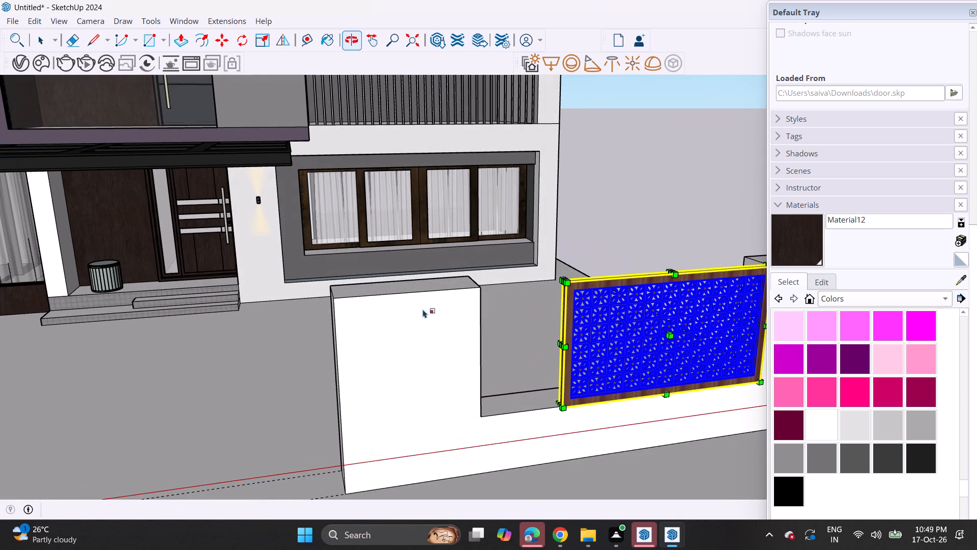
click(559, 342)
click(482, 358)
middle_drag(629, 297, 611, 286)
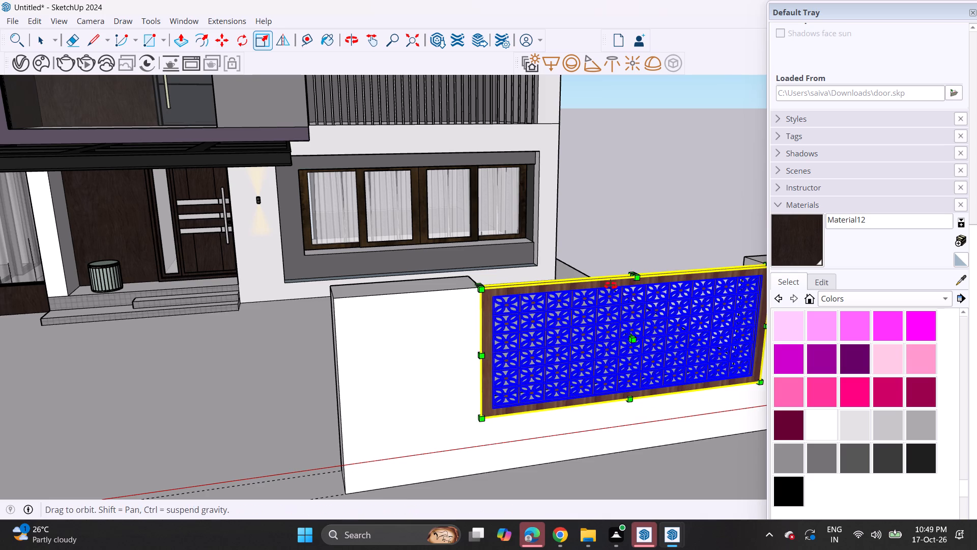
middle_drag(611, 286, 550, 193)
scroll(554, 200, down, 4)
middle_drag(552, 299, 553, 323)
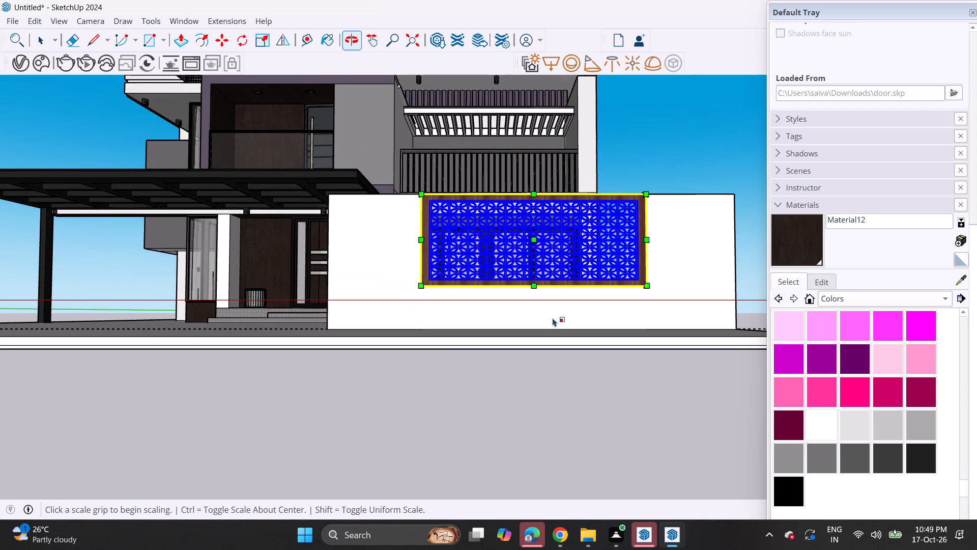
key(n)
click(620, 163)
key(space)
click(630, 171)
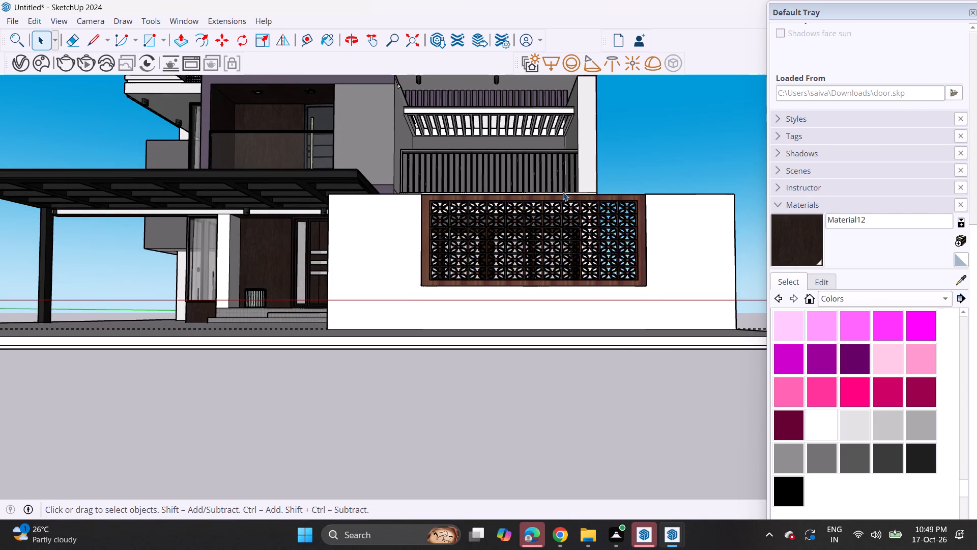
Draw a vertical line from top to bottom on the house-facing side of the outer wall pier, marking a narrow end strip.
middle_drag(533, 212, 580, 268)
scroll(581, 261, down, 4)
shift+middle_drag(562, 283, 599, 326)
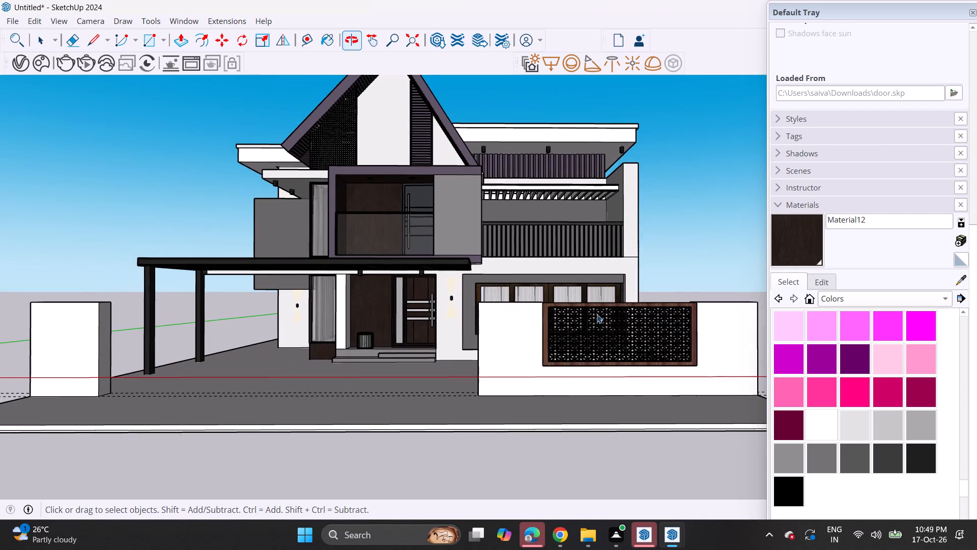
scroll(596, 311, down, 3)
middle_drag(579, 317, 611, 358)
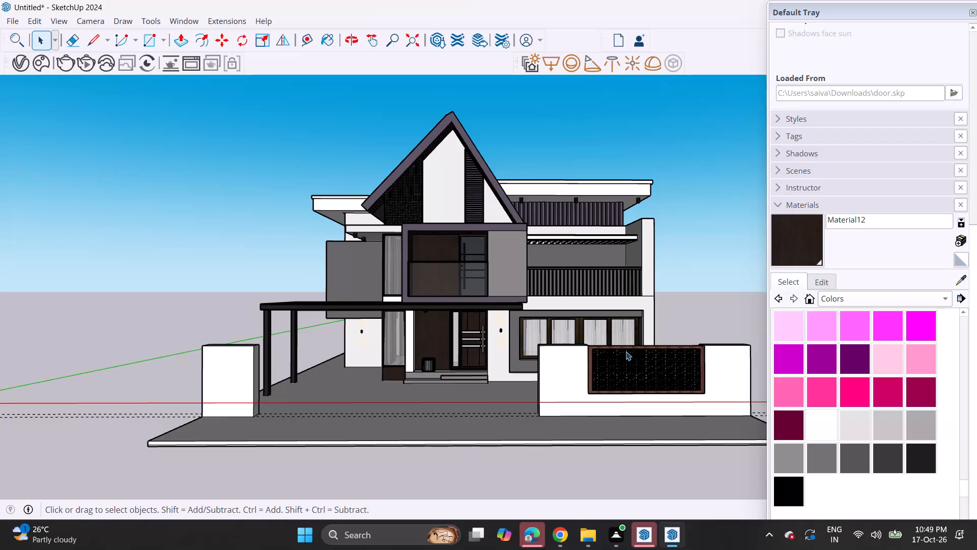
middle_drag(630, 350, 187, 398)
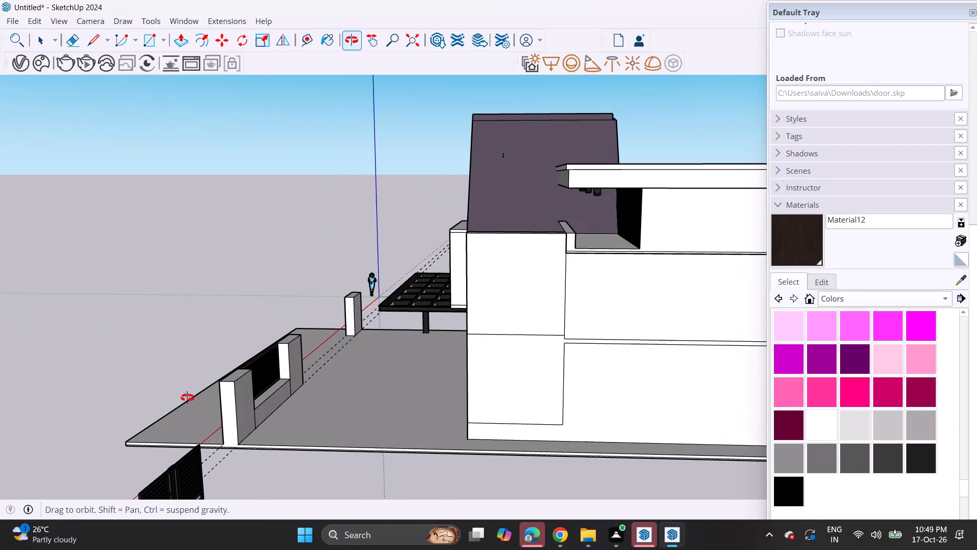
middle_drag(187, 398, 187, 398)
click(87, 47)
scroll(269, 376, up, 2)
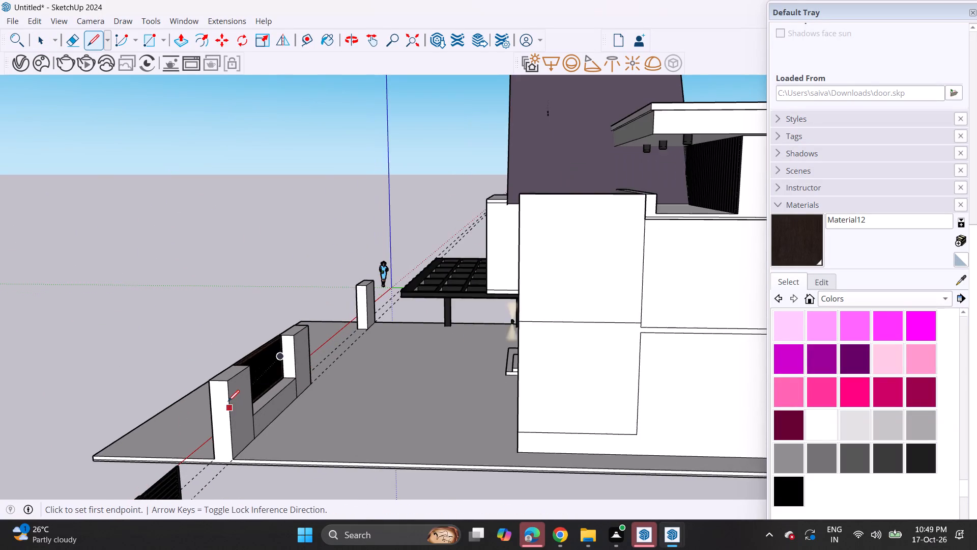
scroll(228, 397, up, 4)
click(235, 372)
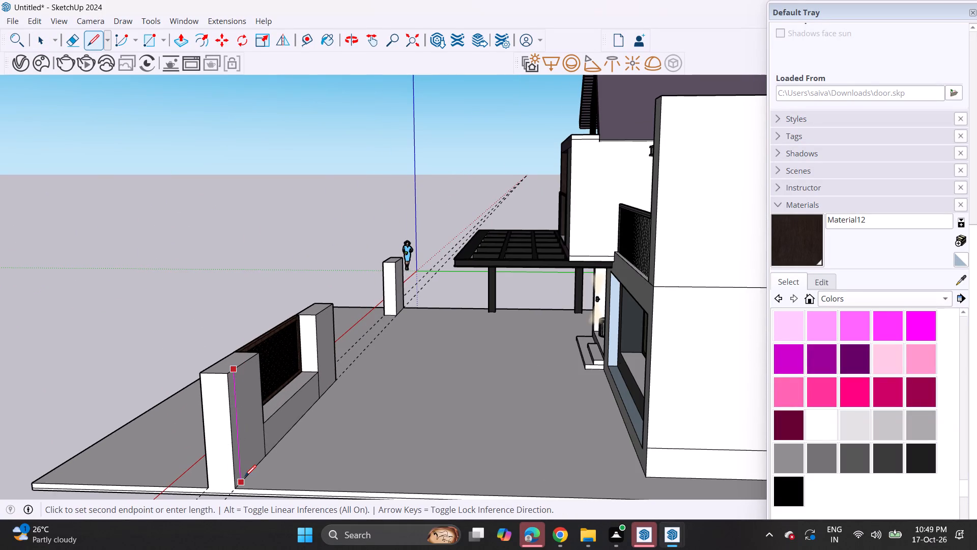
click(245, 476)
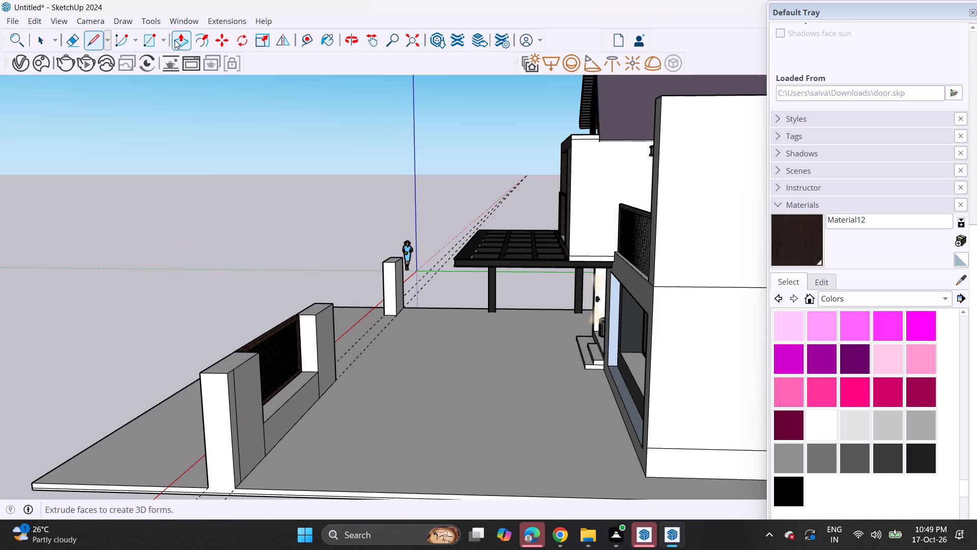
Push/Pull the narrow strip on the outer pier back to the rear end of the plot as a side boundary wall.
click(175, 40)
click(238, 448)
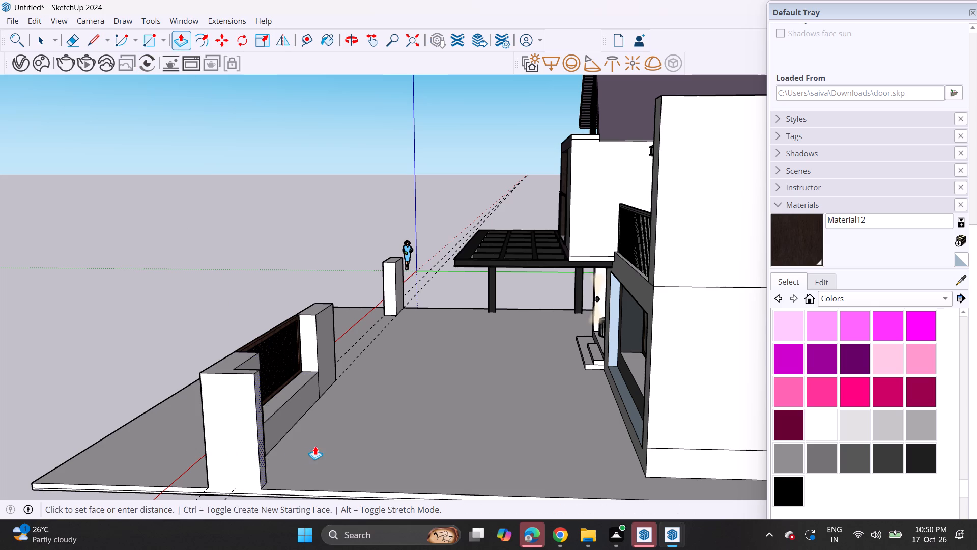
scroll(308, 444, down, 11)
middle_drag(301, 446, 139, 403)
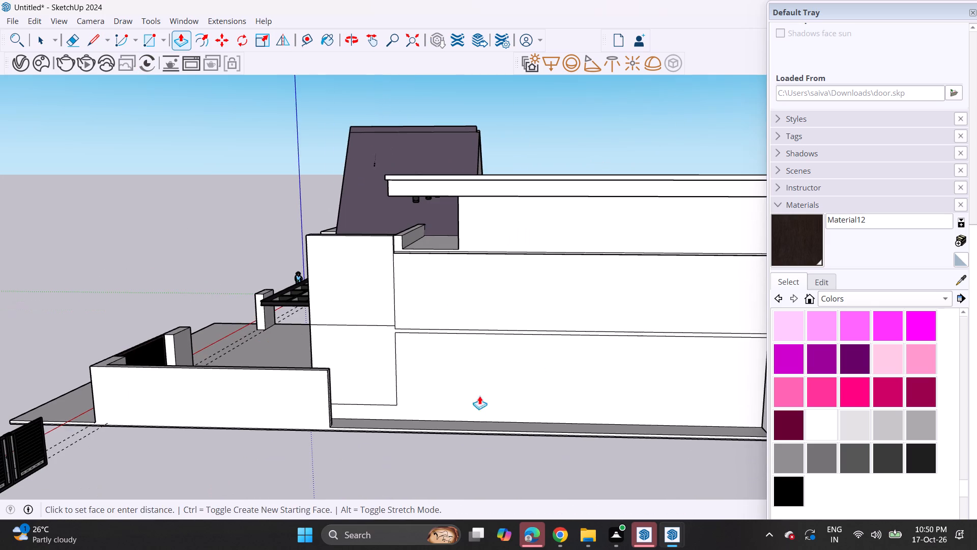
scroll(468, 416, down, 5)
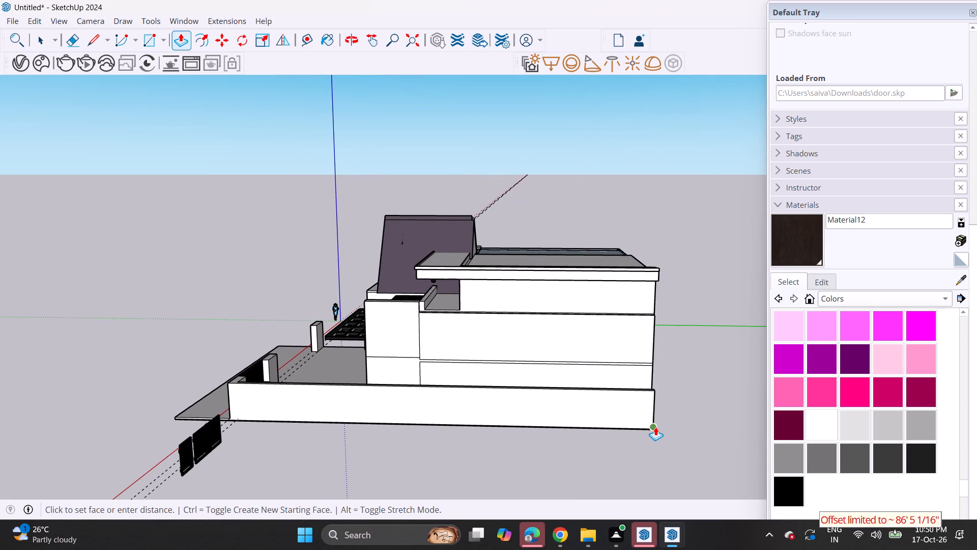
click(655, 427)
Push/Pull the plot slab's side edge faces outward by an equal distance on the carport side, widening the plot along its full length.
middle_drag(324, 389, 775, 356)
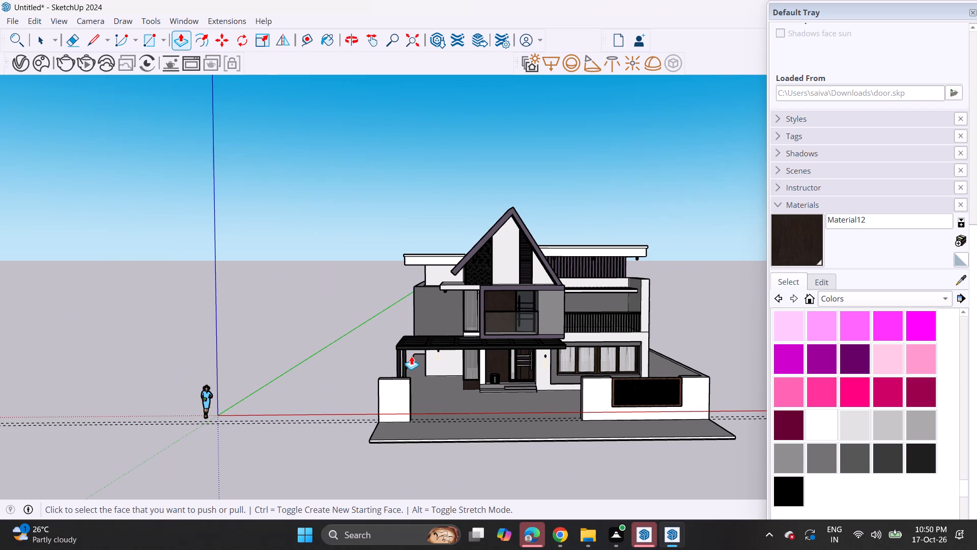
middle_drag(389, 377, 511, 366)
scroll(483, 393, up, 7)
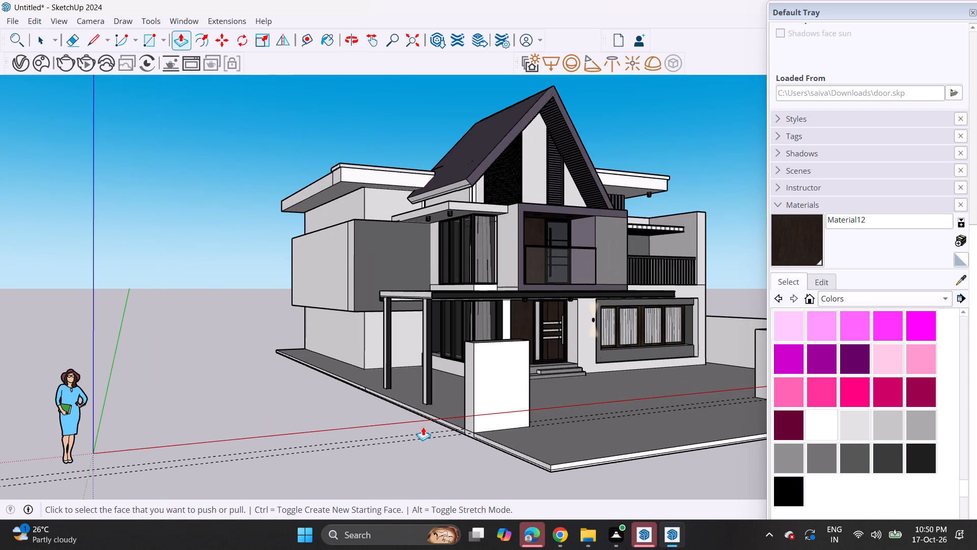
click(427, 415)
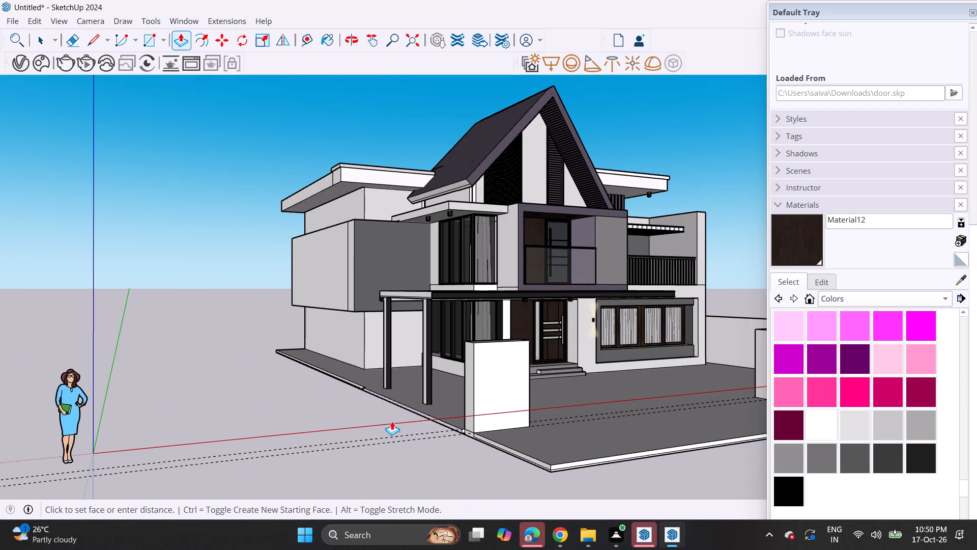
click(366, 424)
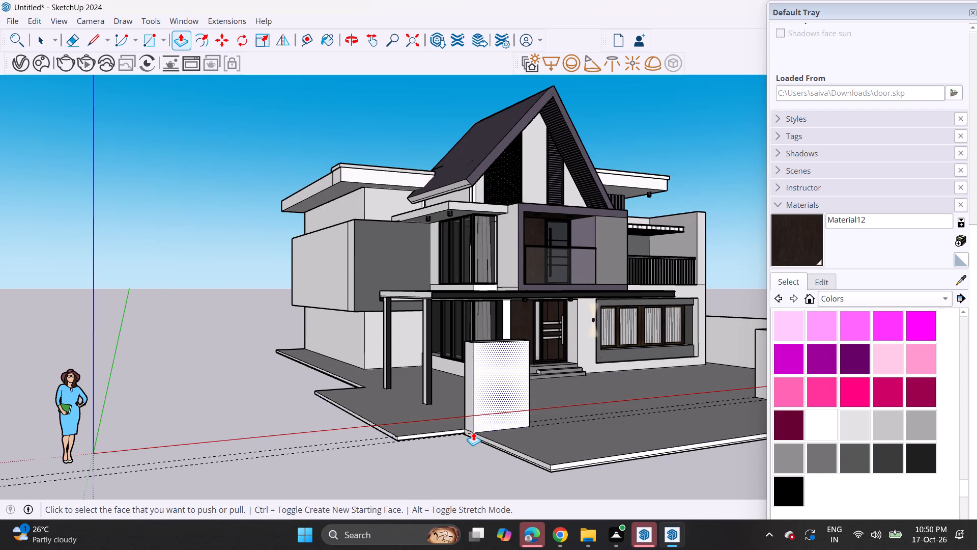
double_click(467, 434)
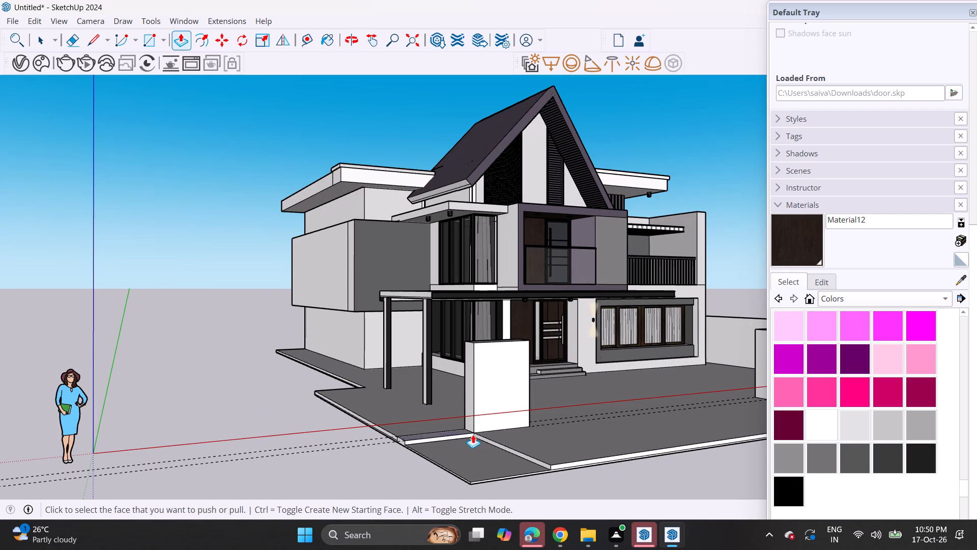
scroll(478, 434, up, 4)
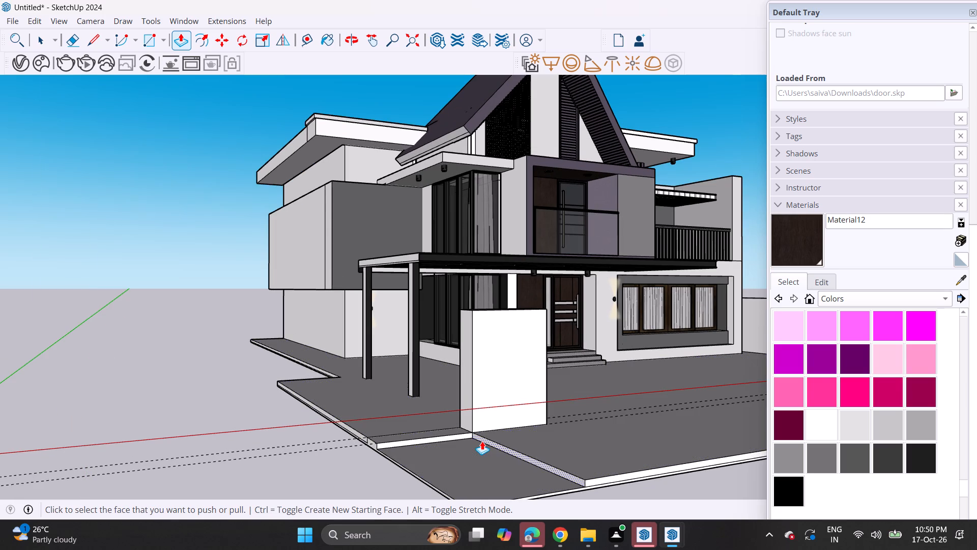
double_click(482, 441)
double_click(299, 363)
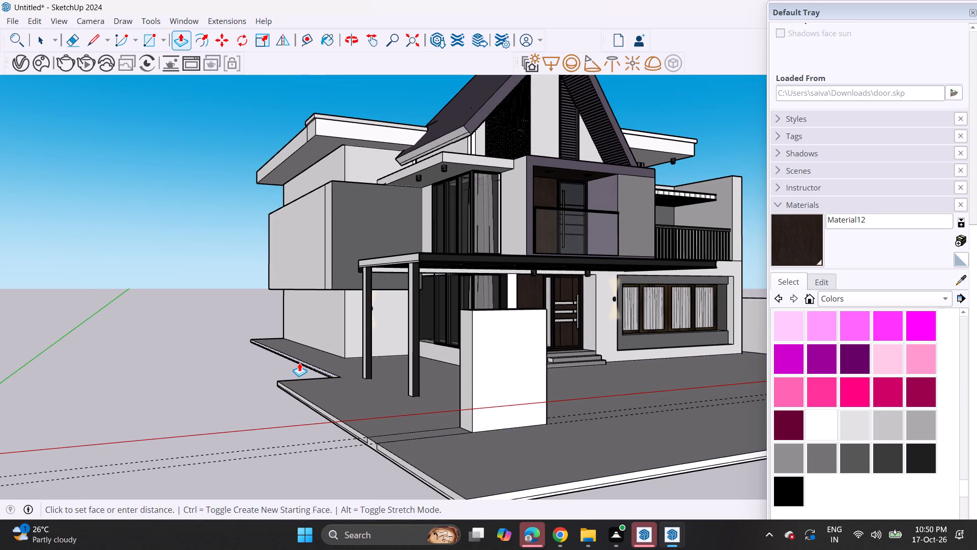
Erase the dashed guide lines running across the front of the plot.
middle_drag(350, 387, 299, 402)
scroll(350, 387, up, 1)
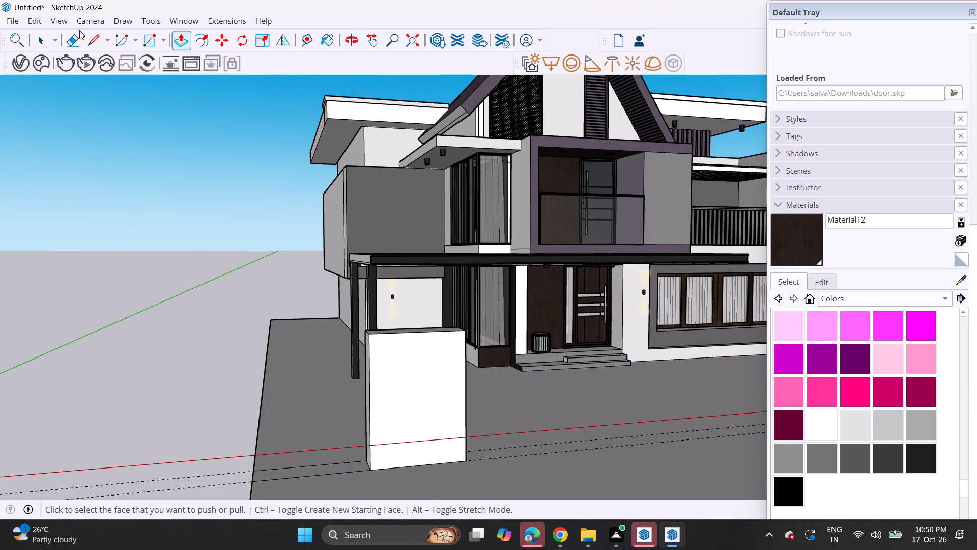
drag(74, 36, 78, 47)
drag(322, 459, 322, 482)
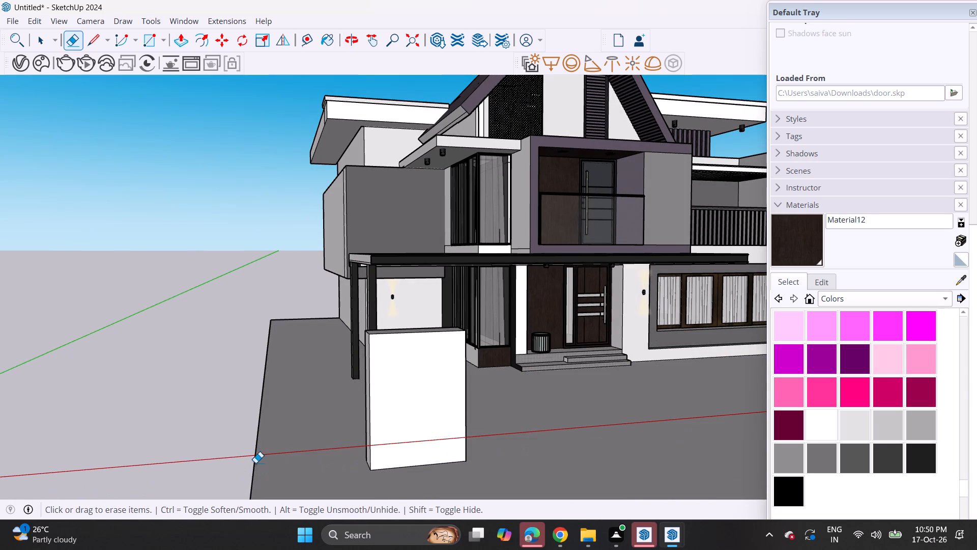
Push/Pull the outer side face of the carport-side front pier toward the widened slab's edge, lengthening it into a front boundary wall.
scroll(244, 423, down, 3)
middle_drag(266, 430, 302, 433)
click(183, 39)
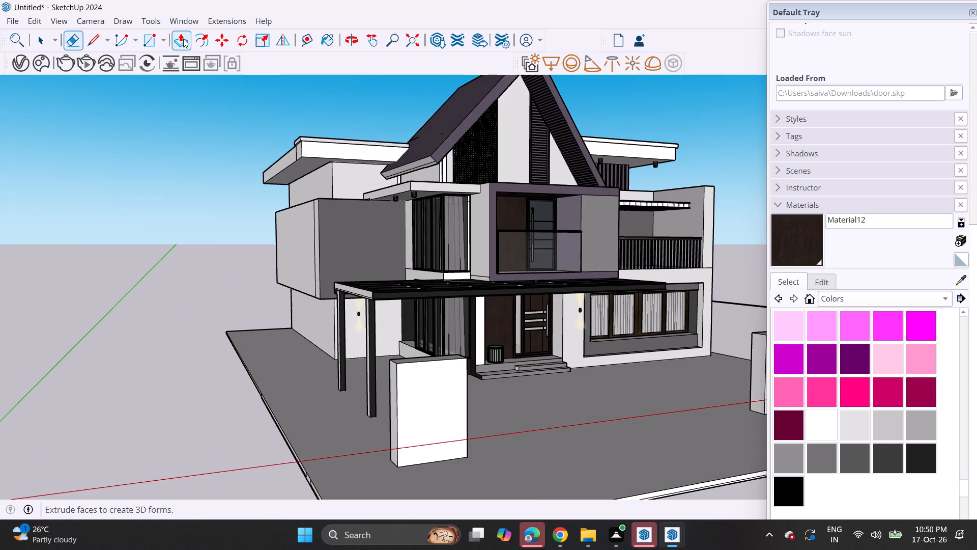
click(392, 432)
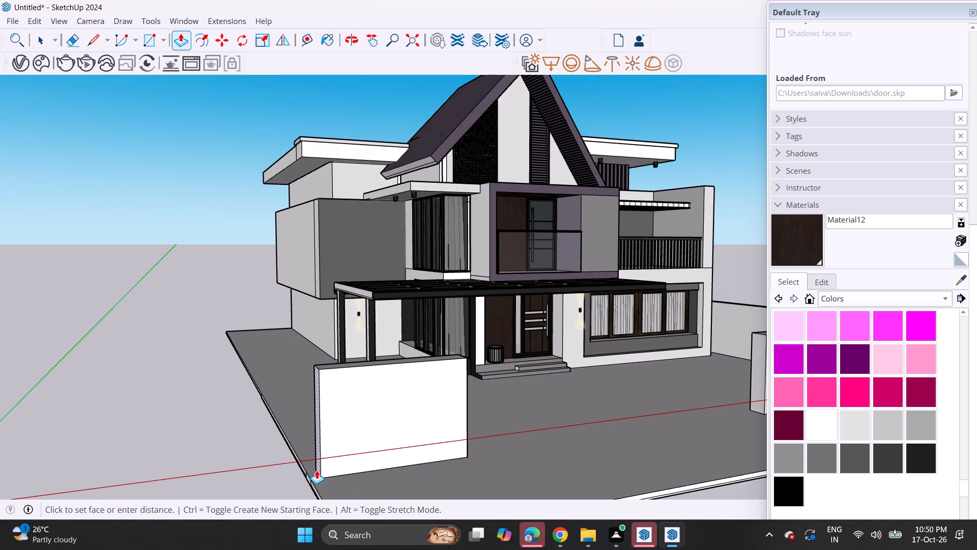
click(317, 470)
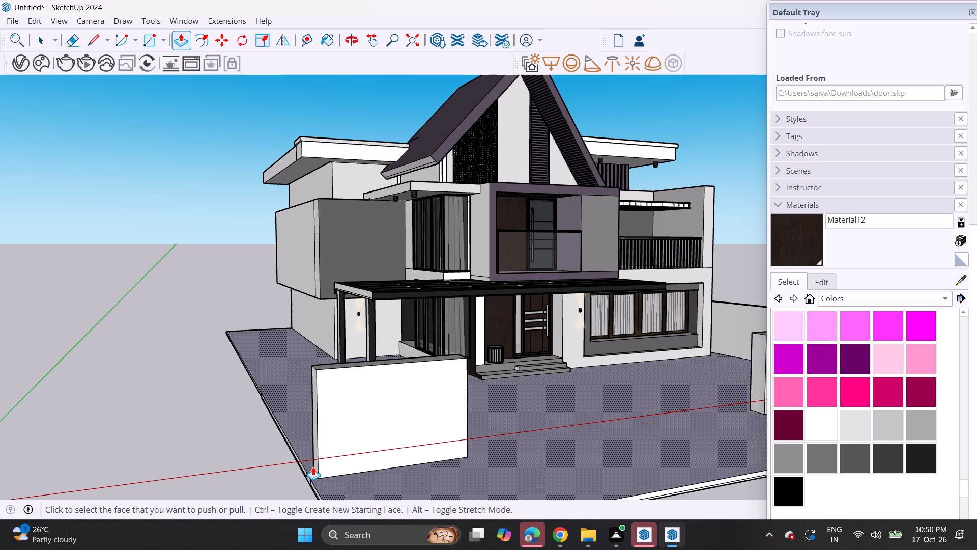
click(317, 466)
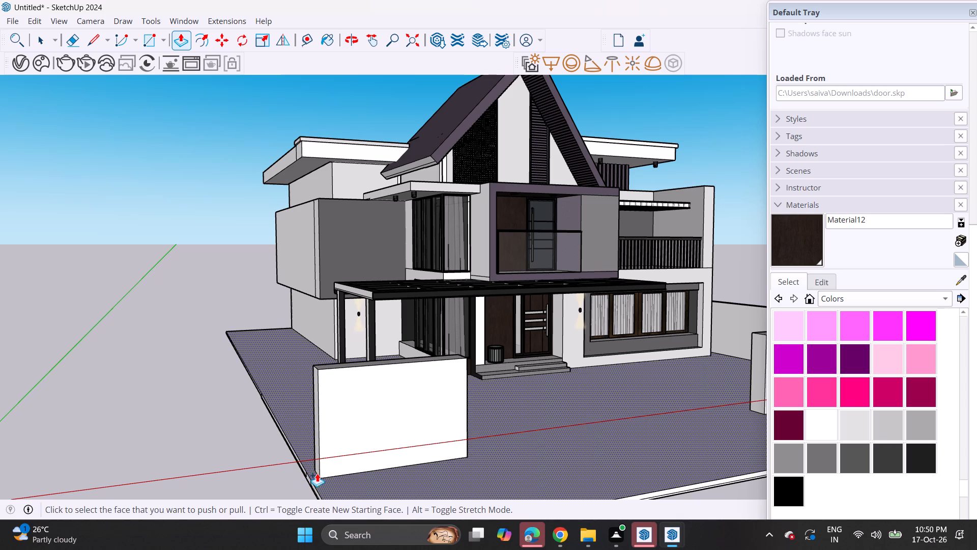
Push/Pull the front wall's outer end face to the slab edge with a new starting face, forming a separate narrow end strip.
middle_drag(288, 407, 316, 411)
scroll(317, 392, down, 2)
shift+middle_drag(323, 391, 325, 363)
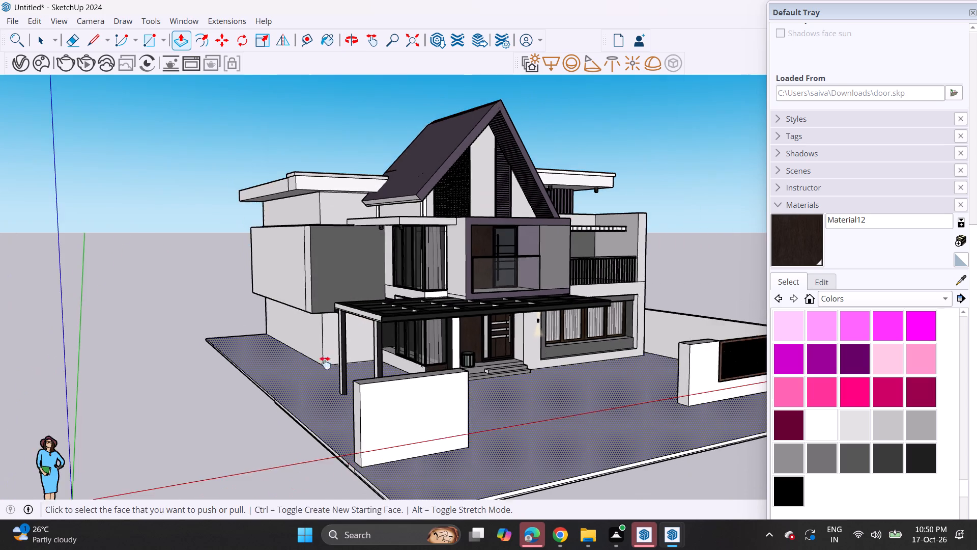
shift+middle_drag(325, 363, 333, 326)
middle_drag(337, 328, 375, 380)
scroll(468, 478, up, 3)
scroll(430, 417, up, 3)
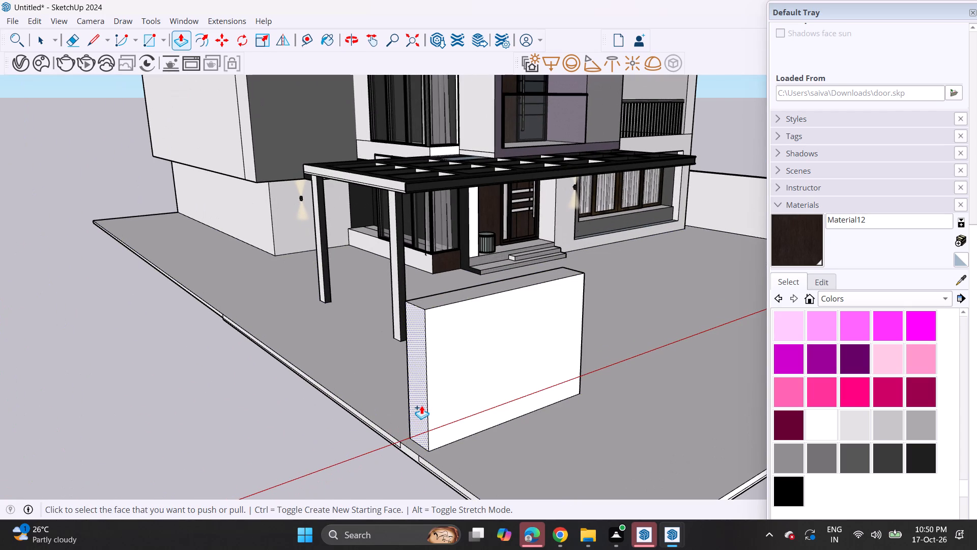
click(421, 405)
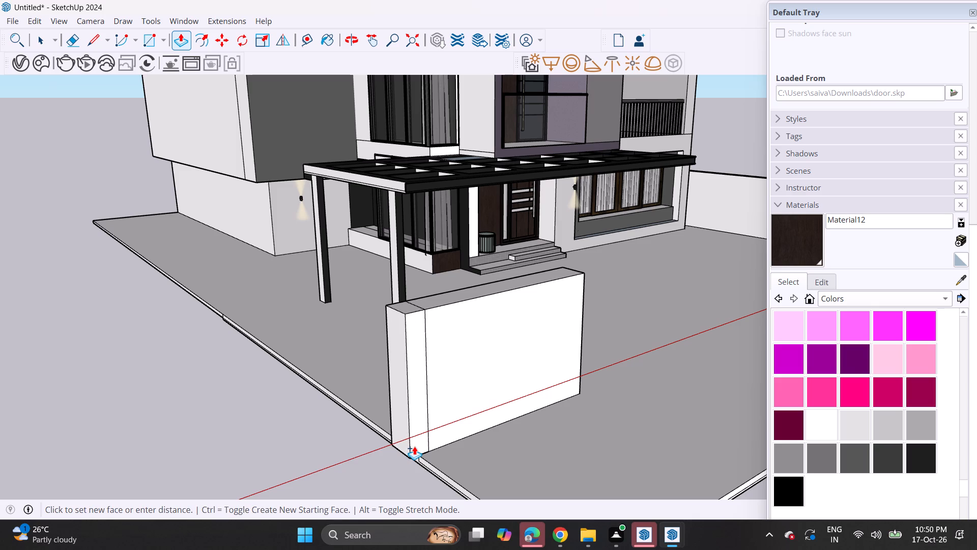
click(421, 457)
Push/Pull the house-facing side of the narrow end strip back to the rear end of the plot as the carport-side boundary wall.
middle_drag(368, 392, 429, 395)
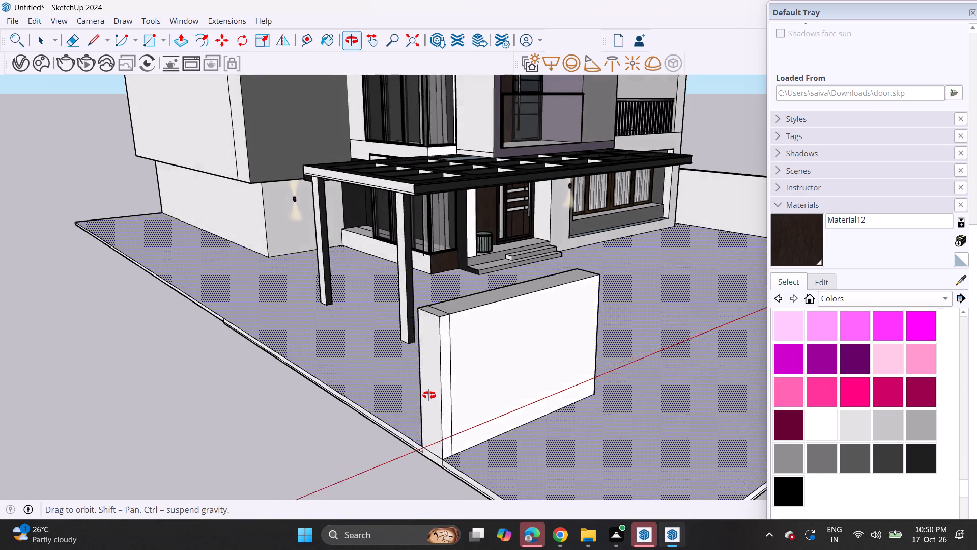
middle_drag(429, 395, 480, 395)
middle_drag(482, 395, 495, 393)
scroll(494, 376, down, 6)
middle_drag(491, 376, 733, 353)
scroll(728, 317, up, 3)
click(716, 310)
scroll(577, 316, down, 8)
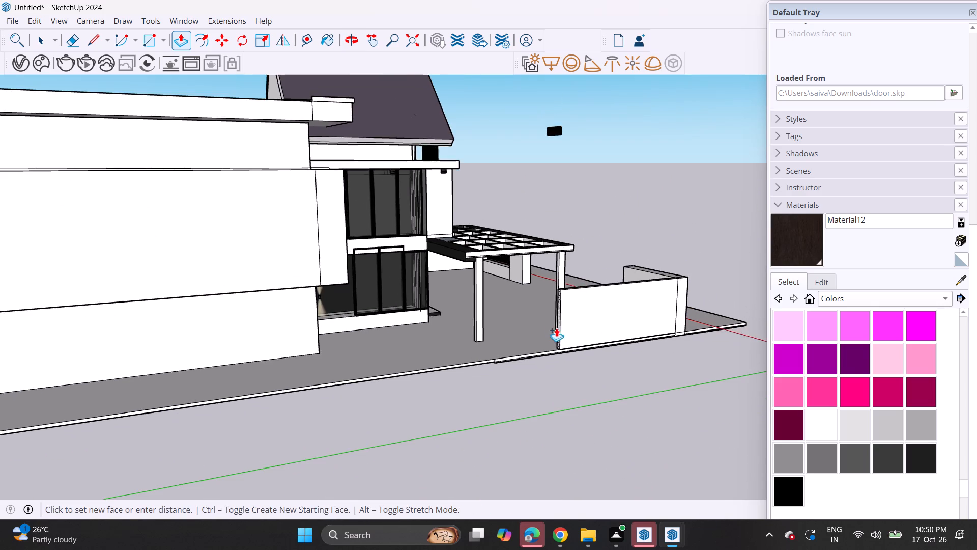
shift+middle_drag(480, 344, 750, 323)
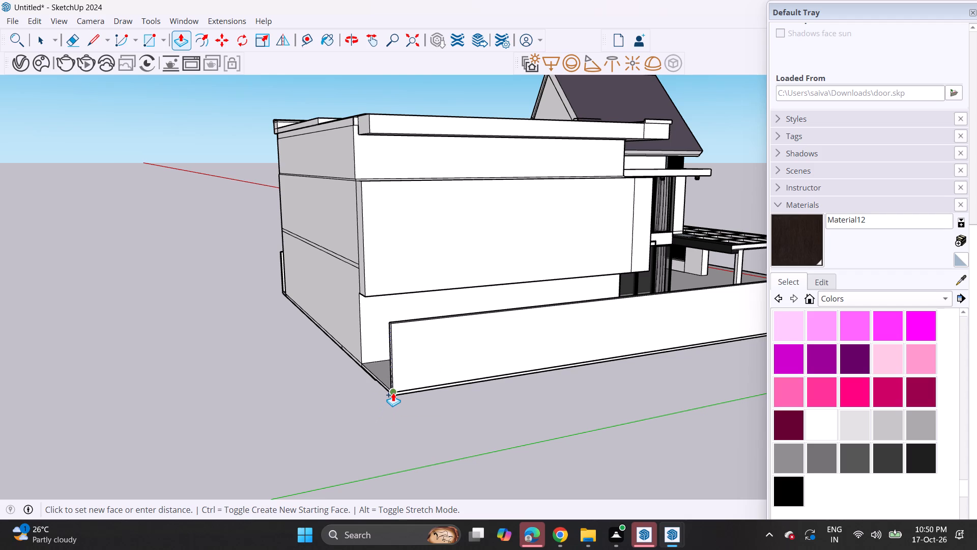
click(393, 393)
Draw a vertical line from bottom to top on the side wall's inner face near its rear end, marking a narrow strip.
middle_drag(392, 372, 672, 398)
shift+middle_drag(674, 364, 506, 396)
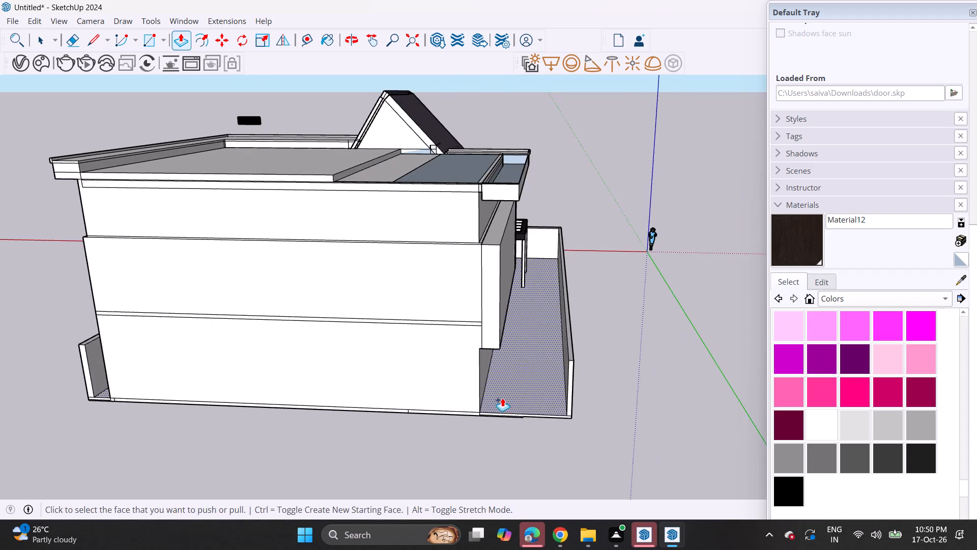
middle_drag(536, 398, 658, 384)
scroll(695, 357, up, 8)
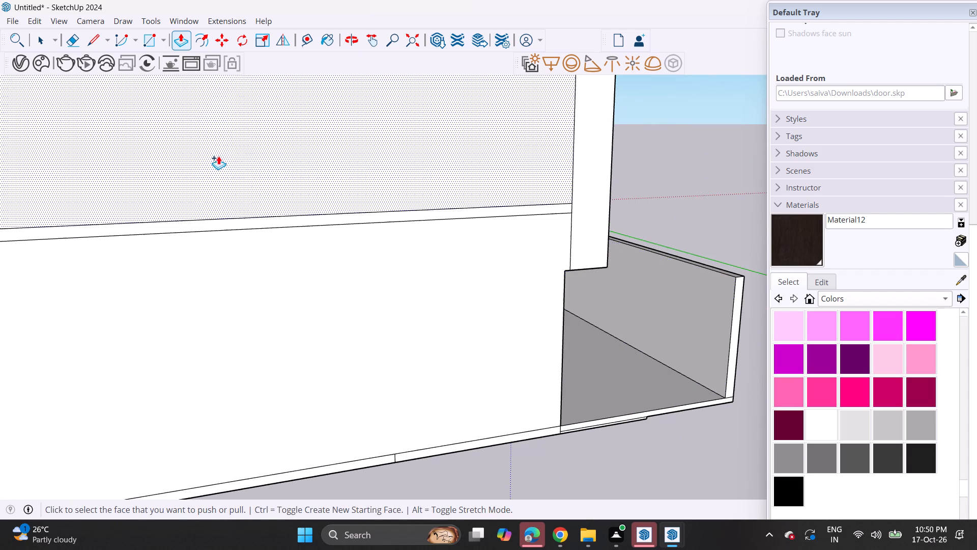
click(100, 34)
click(717, 394)
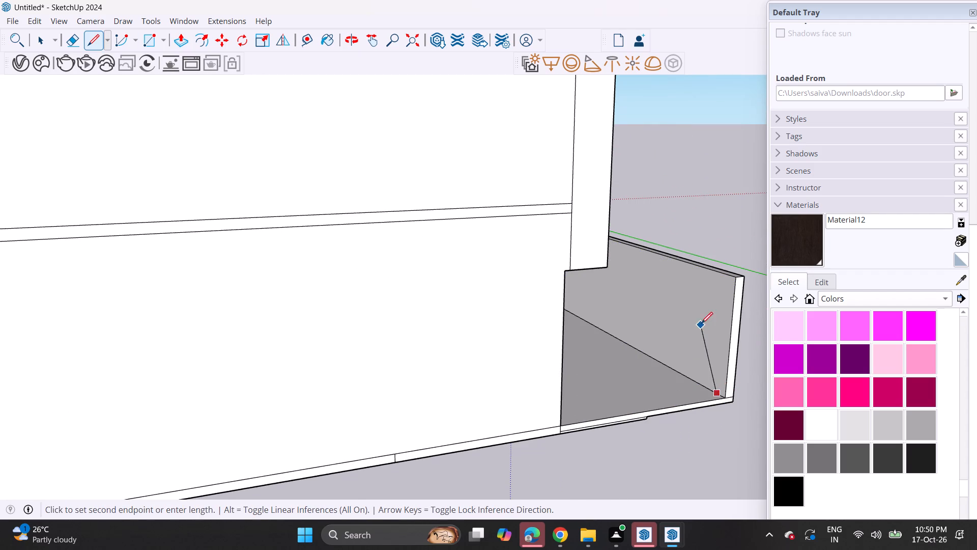
click(724, 274)
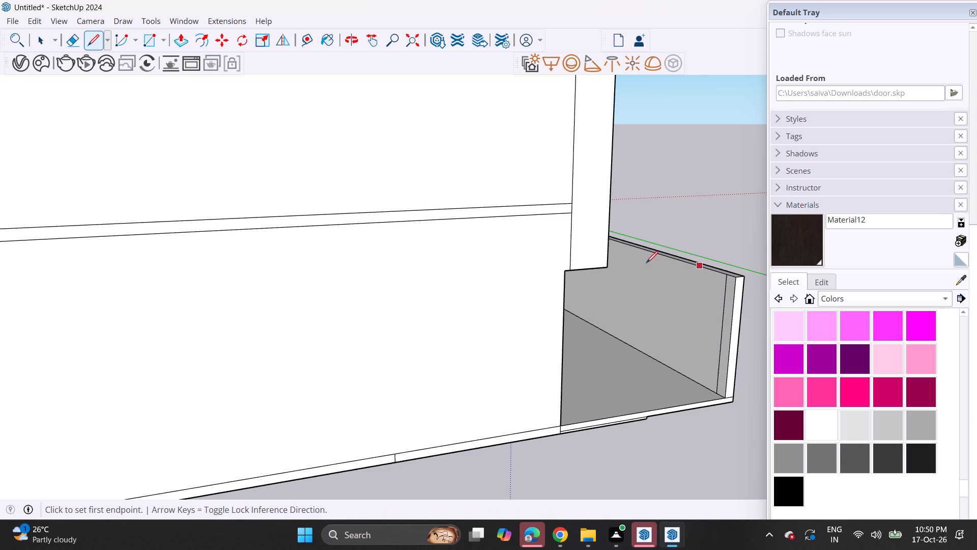
Push/Pull the narrow rear strip across to the house's rear corner, closing the side passage with a wall.
click(182, 43)
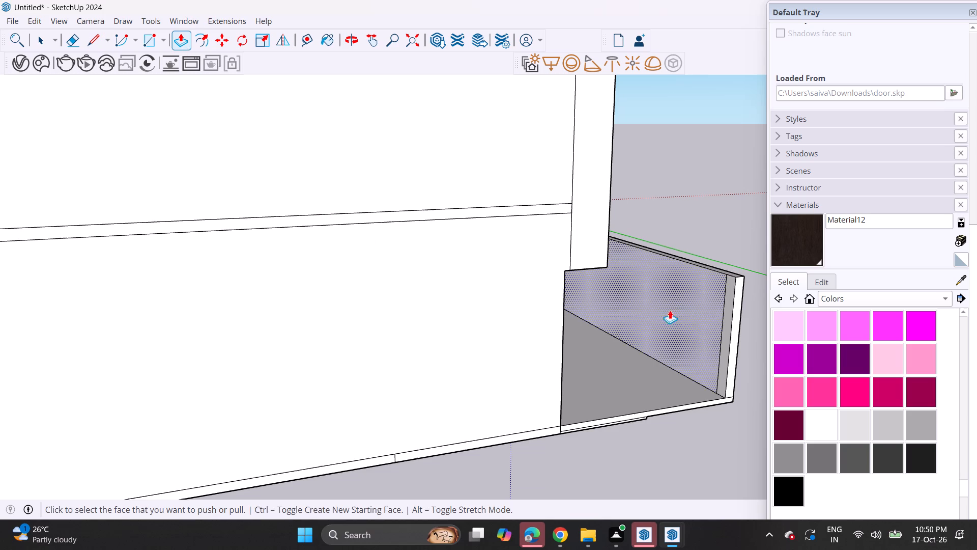
click(722, 358)
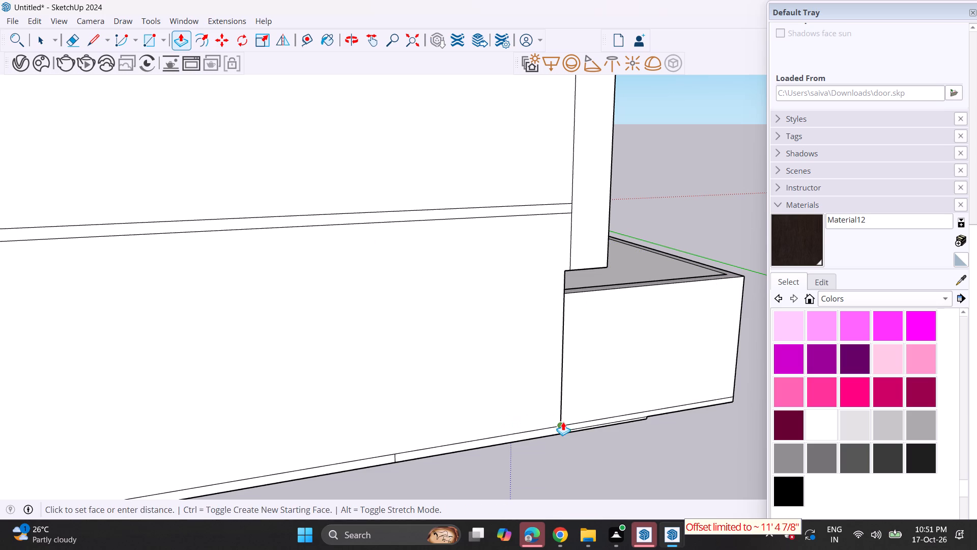
click(563, 419)
Examine the new boundary walls around the plot from the side and the front of the house.
middle_drag(631, 360, 116, 350)
middle_click(89, 328)
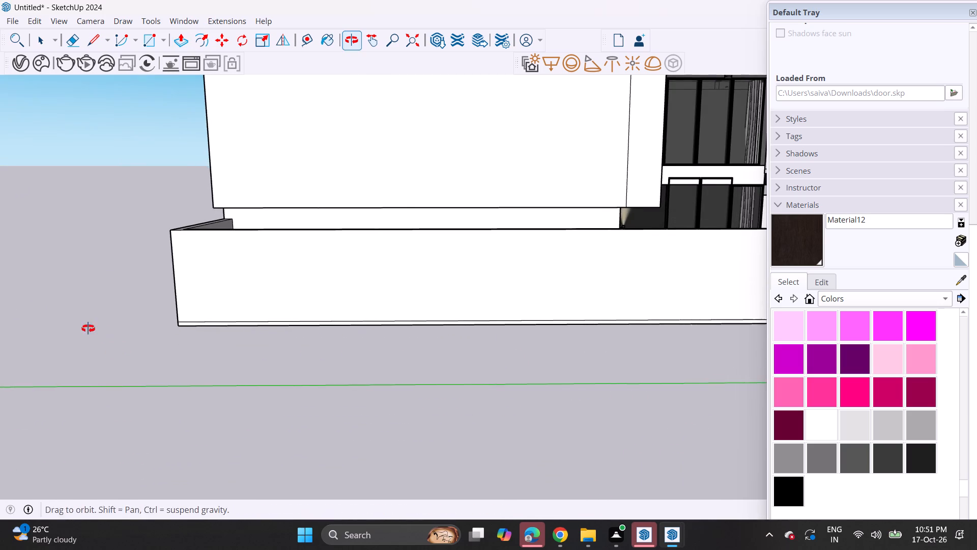
middle_drag(534, 262, 207, 279)
scroll(280, 549, down, 2)
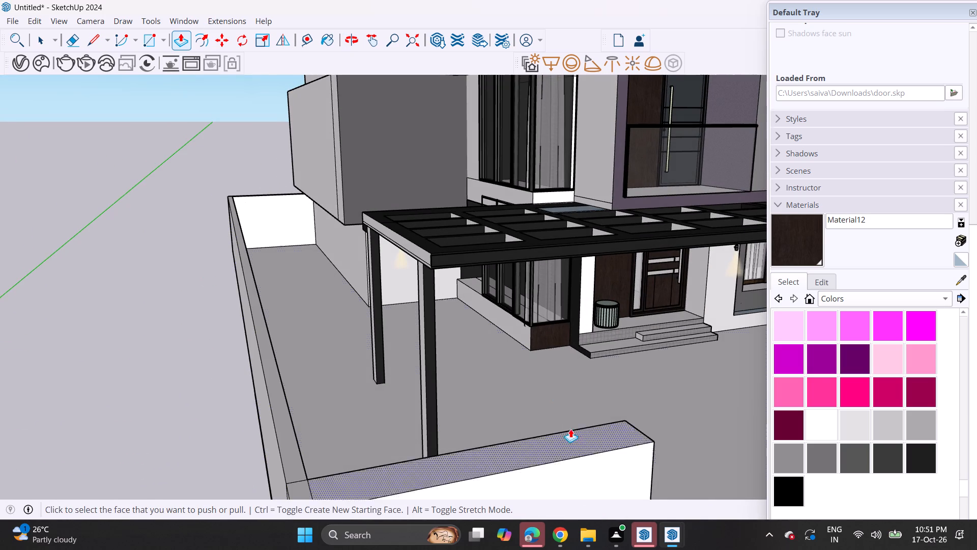
scroll(541, 399, down, 4)
middle_drag(588, 391, 391, 329)
scroll(391, 338, down, 3)
shift+middle_drag(402, 389, 344, 379)
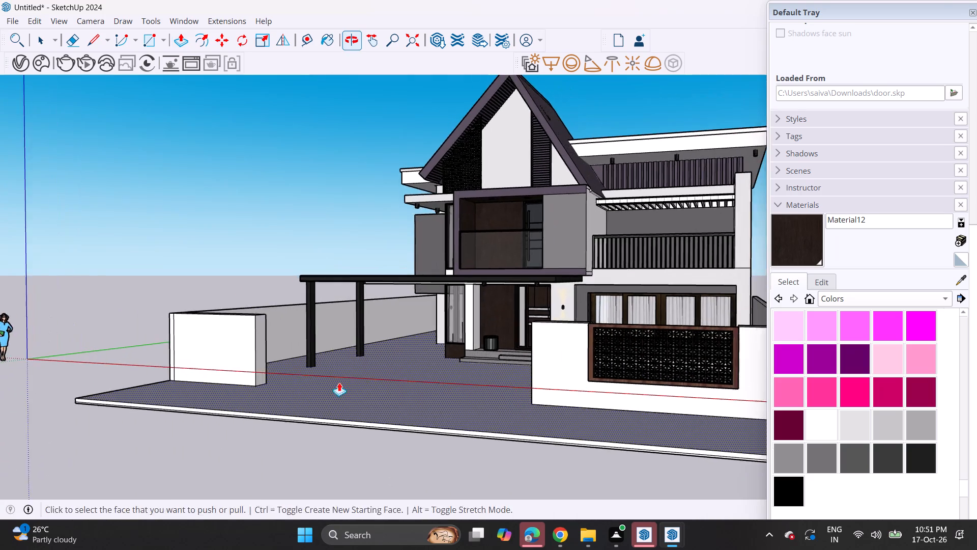
middle_drag(354, 385, 437, 392)
scroll(439, 391, down, 3)
shift+middle_drag(456, 382, 425, 399)
middle_drag(446, 369, 453, 351)
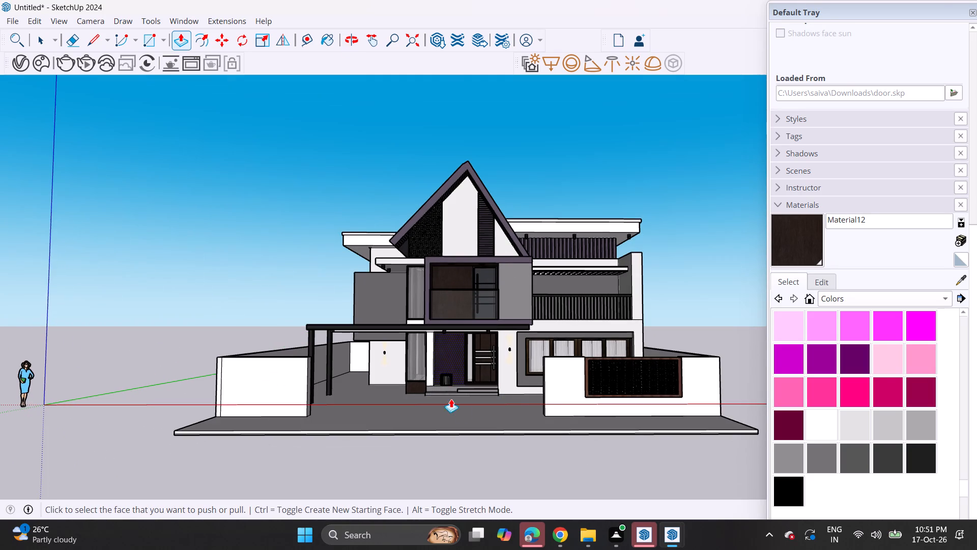
key(space)
click(659, 304)
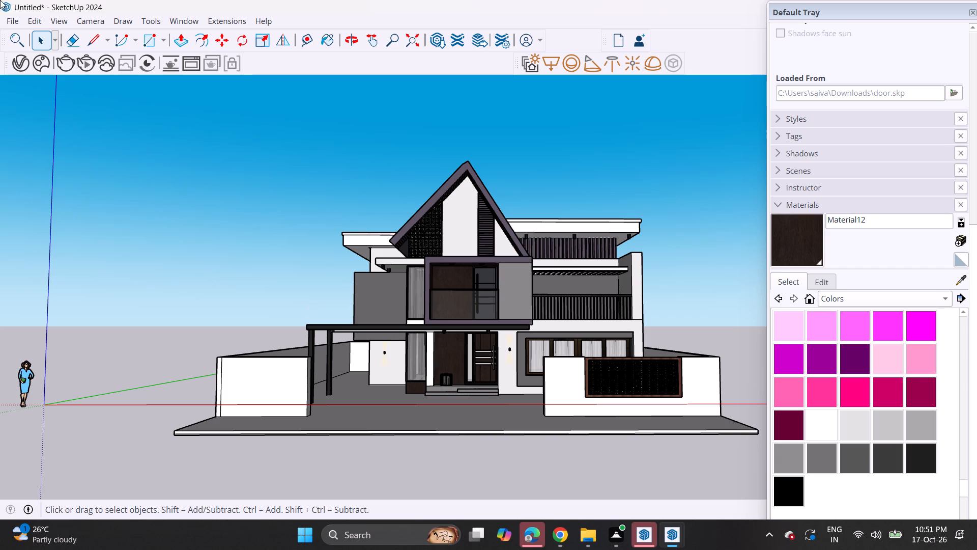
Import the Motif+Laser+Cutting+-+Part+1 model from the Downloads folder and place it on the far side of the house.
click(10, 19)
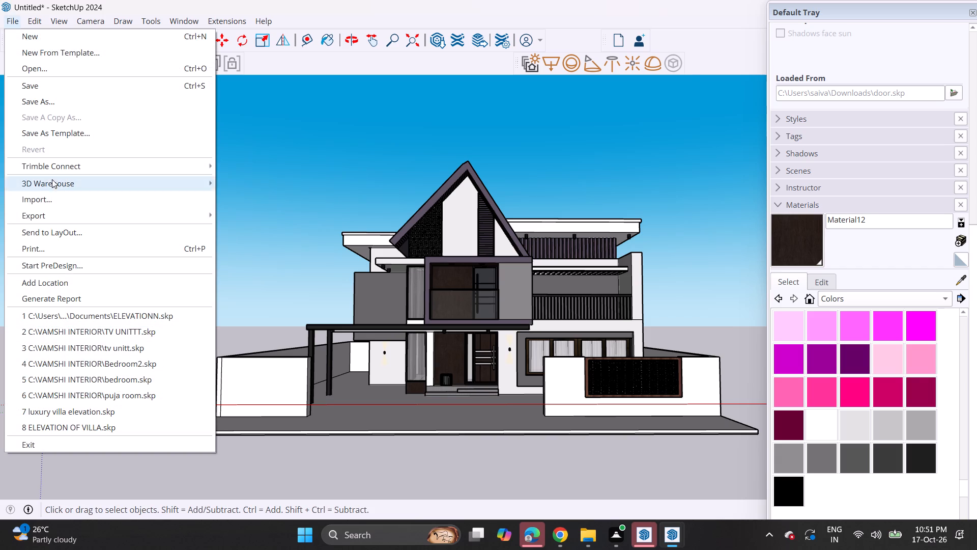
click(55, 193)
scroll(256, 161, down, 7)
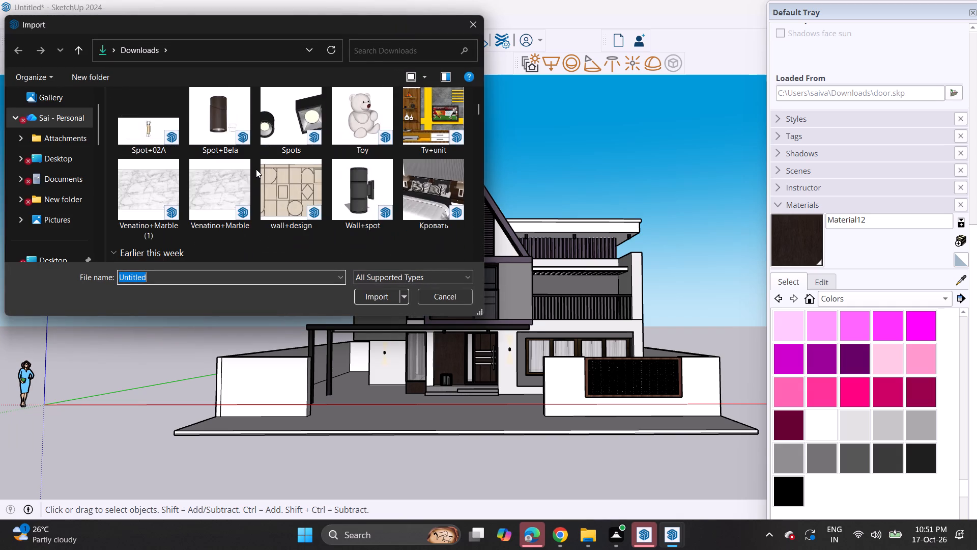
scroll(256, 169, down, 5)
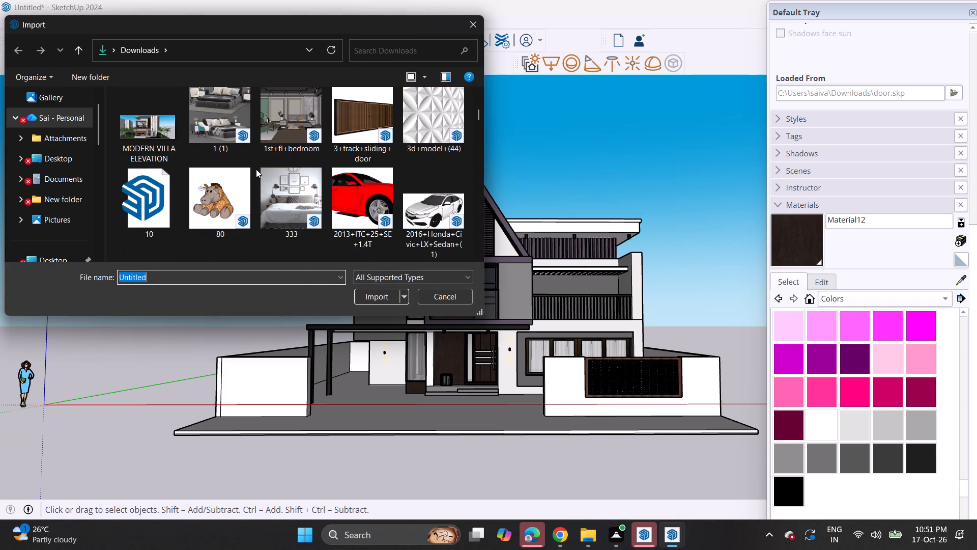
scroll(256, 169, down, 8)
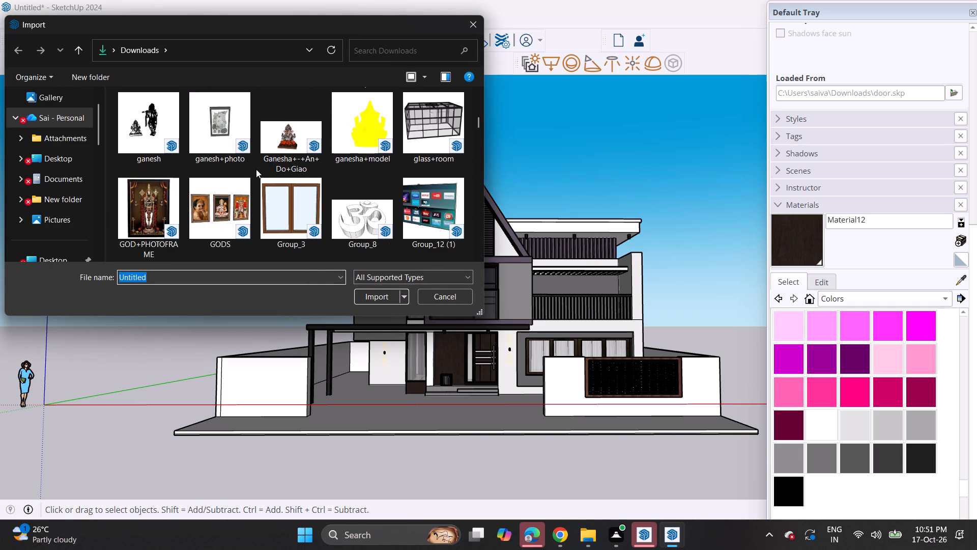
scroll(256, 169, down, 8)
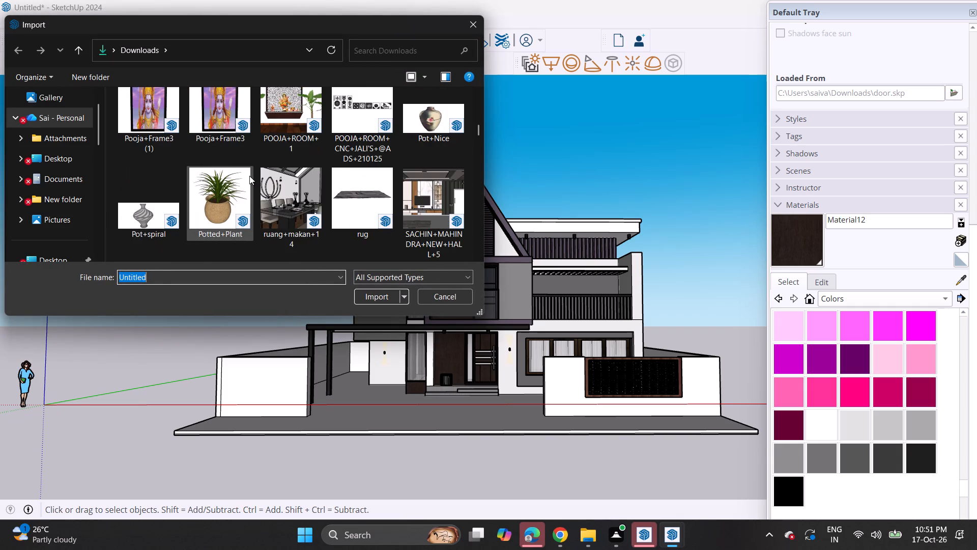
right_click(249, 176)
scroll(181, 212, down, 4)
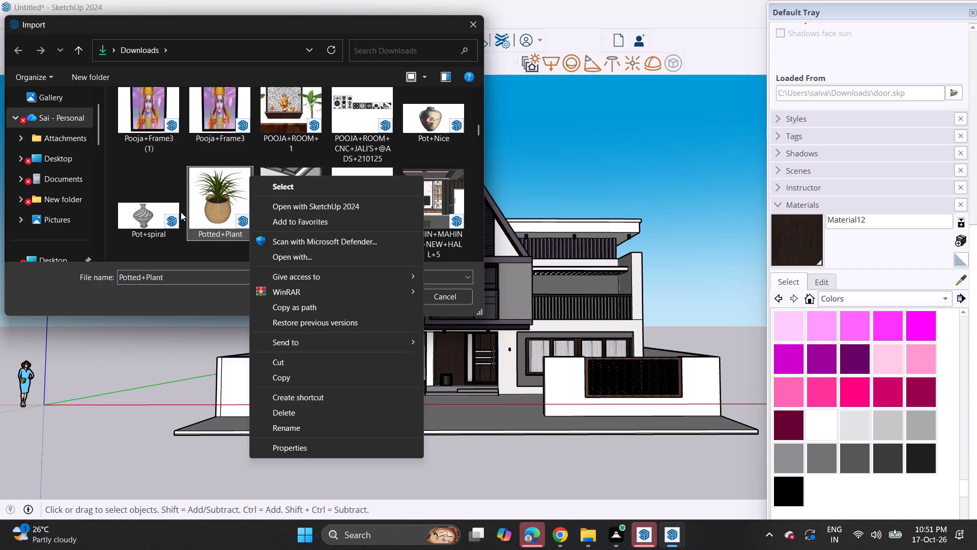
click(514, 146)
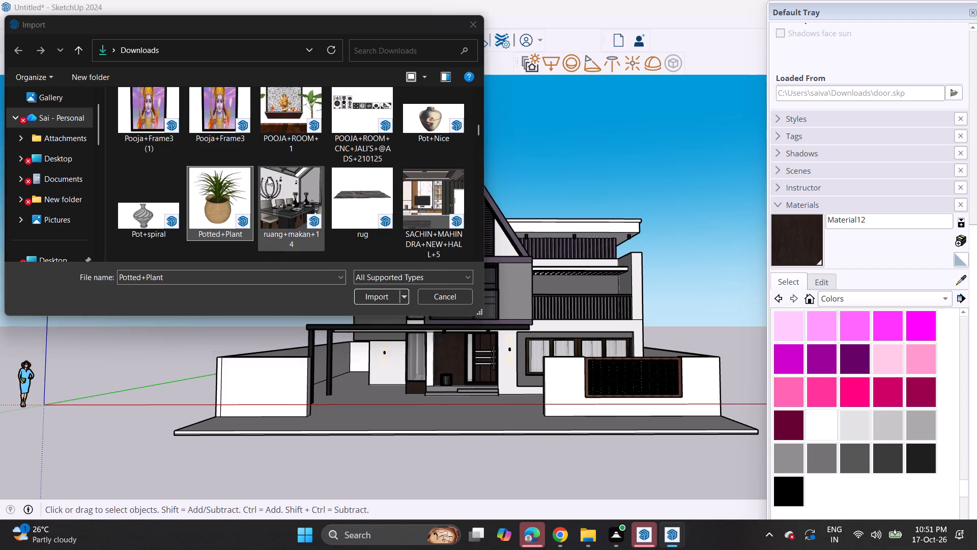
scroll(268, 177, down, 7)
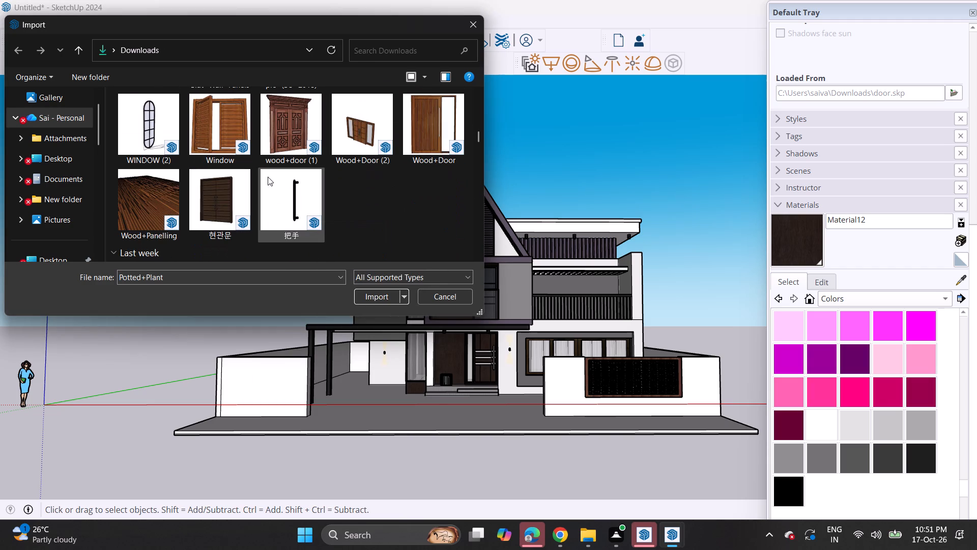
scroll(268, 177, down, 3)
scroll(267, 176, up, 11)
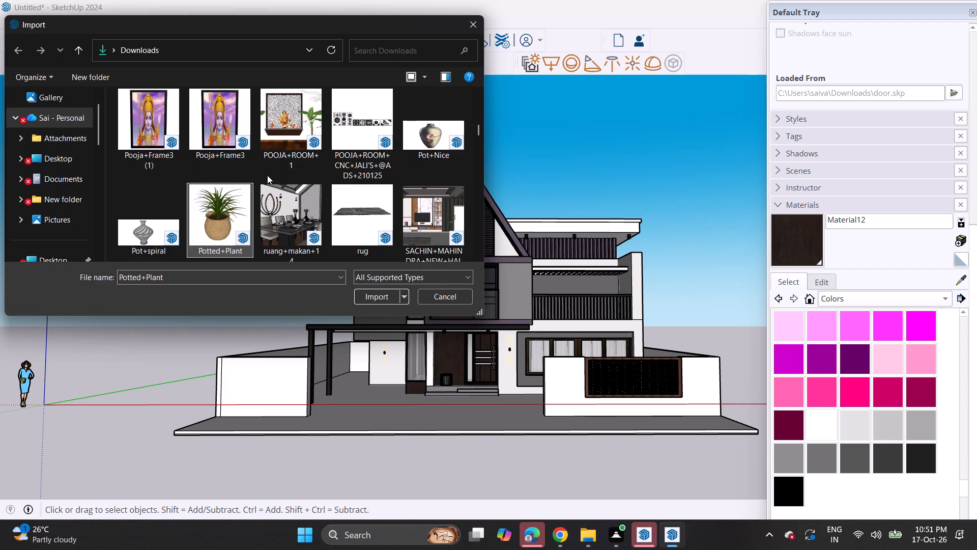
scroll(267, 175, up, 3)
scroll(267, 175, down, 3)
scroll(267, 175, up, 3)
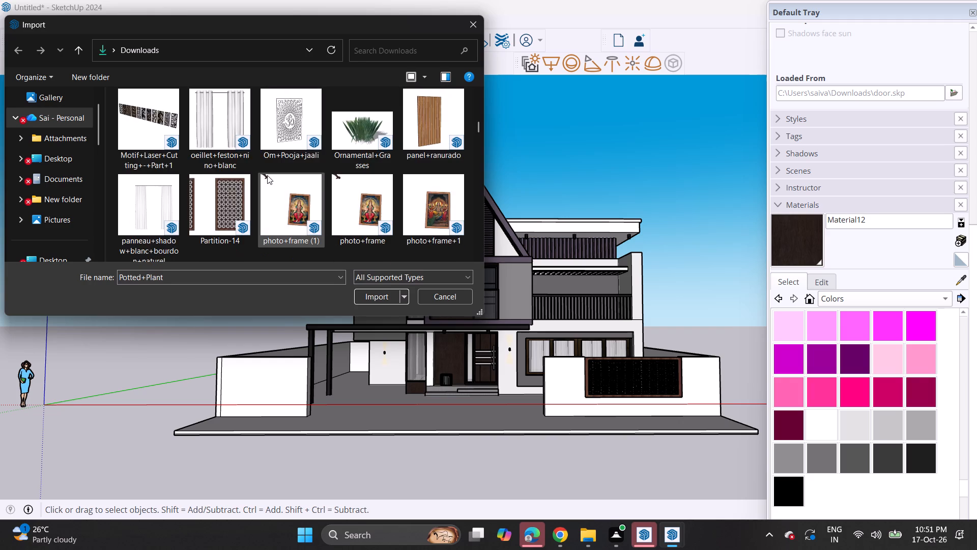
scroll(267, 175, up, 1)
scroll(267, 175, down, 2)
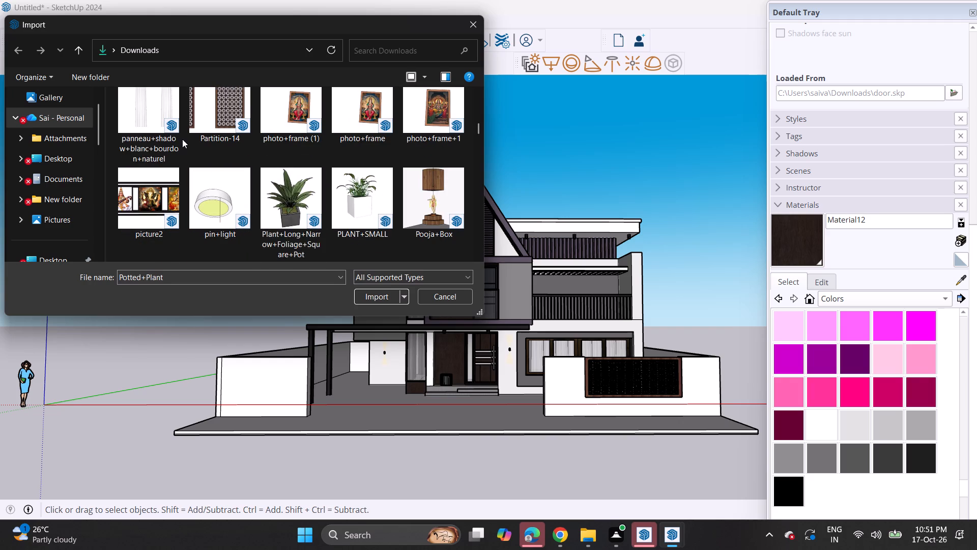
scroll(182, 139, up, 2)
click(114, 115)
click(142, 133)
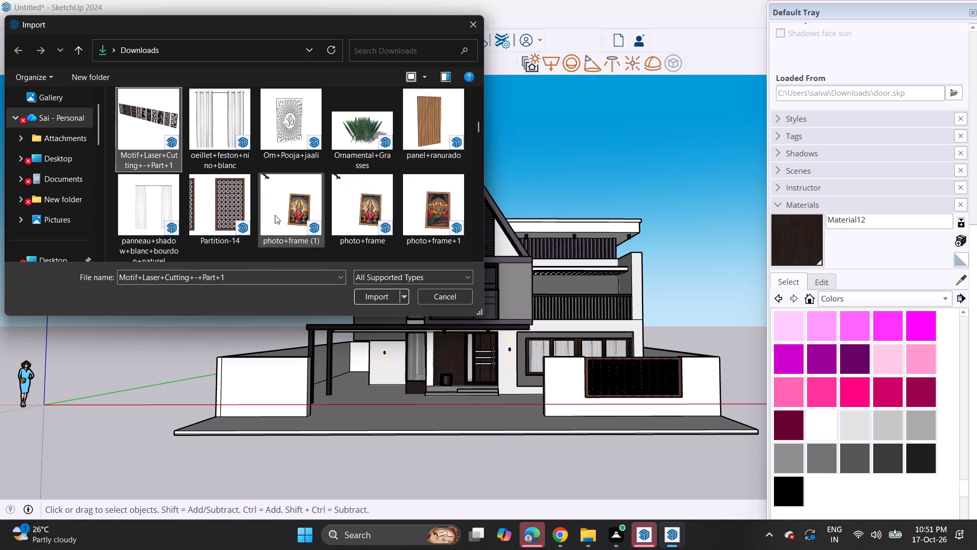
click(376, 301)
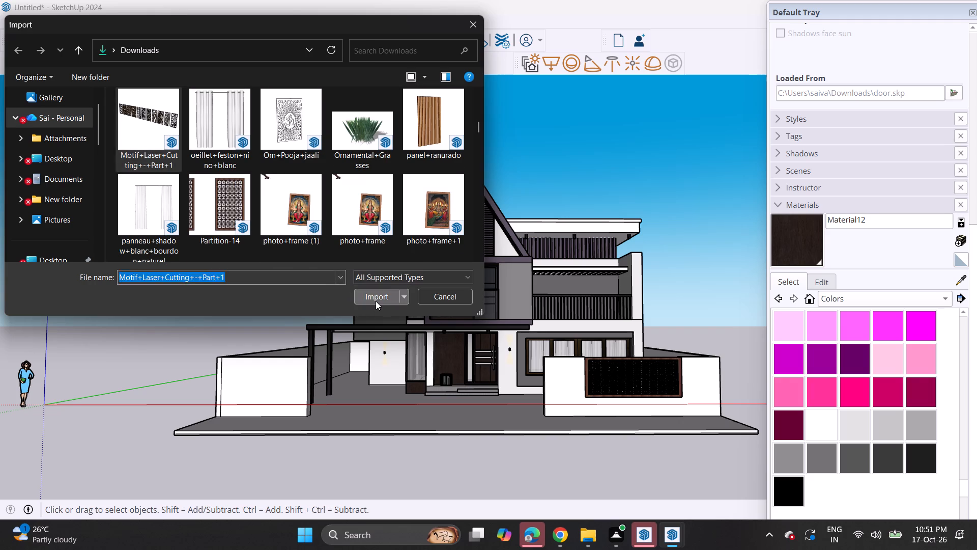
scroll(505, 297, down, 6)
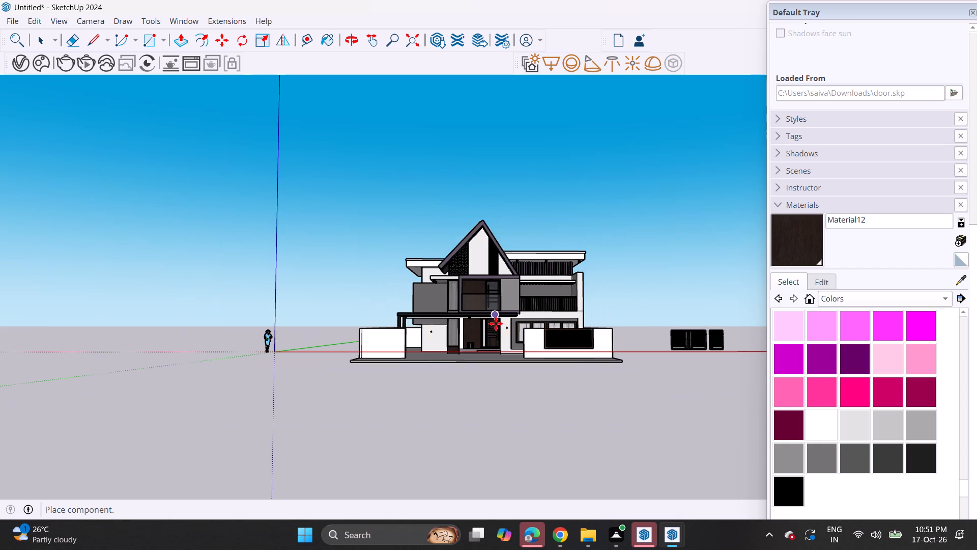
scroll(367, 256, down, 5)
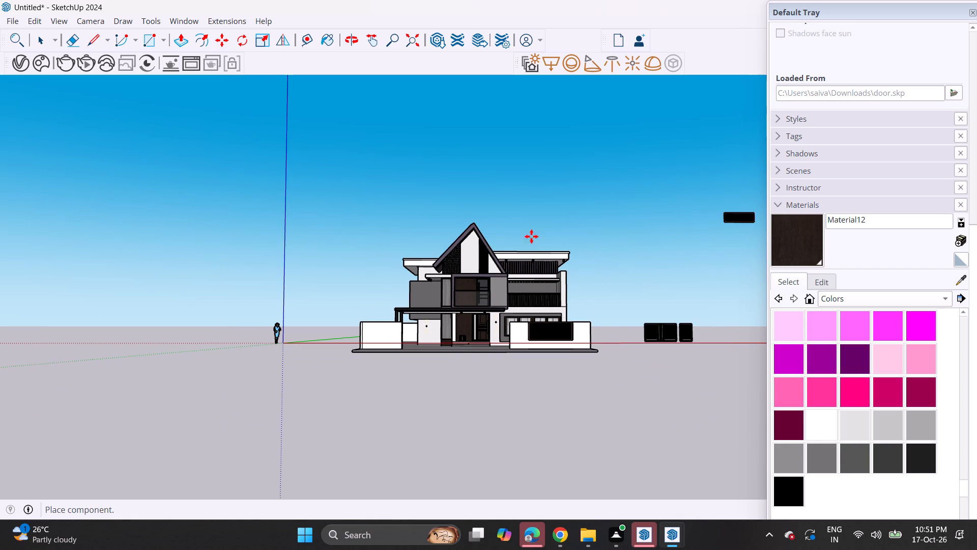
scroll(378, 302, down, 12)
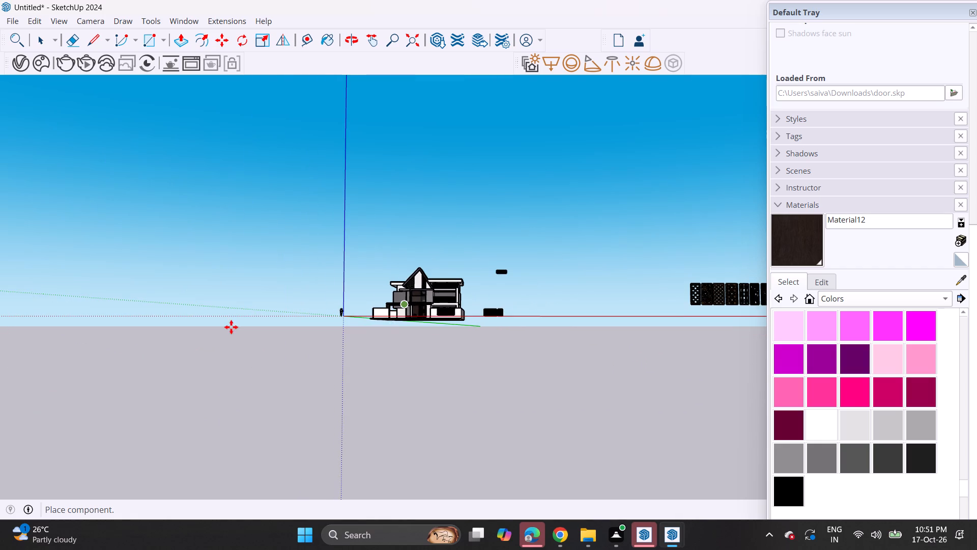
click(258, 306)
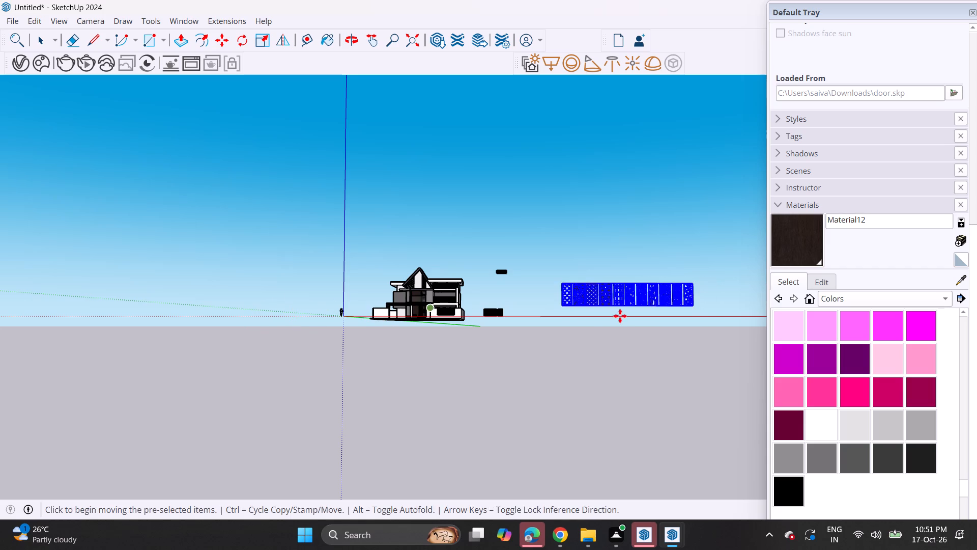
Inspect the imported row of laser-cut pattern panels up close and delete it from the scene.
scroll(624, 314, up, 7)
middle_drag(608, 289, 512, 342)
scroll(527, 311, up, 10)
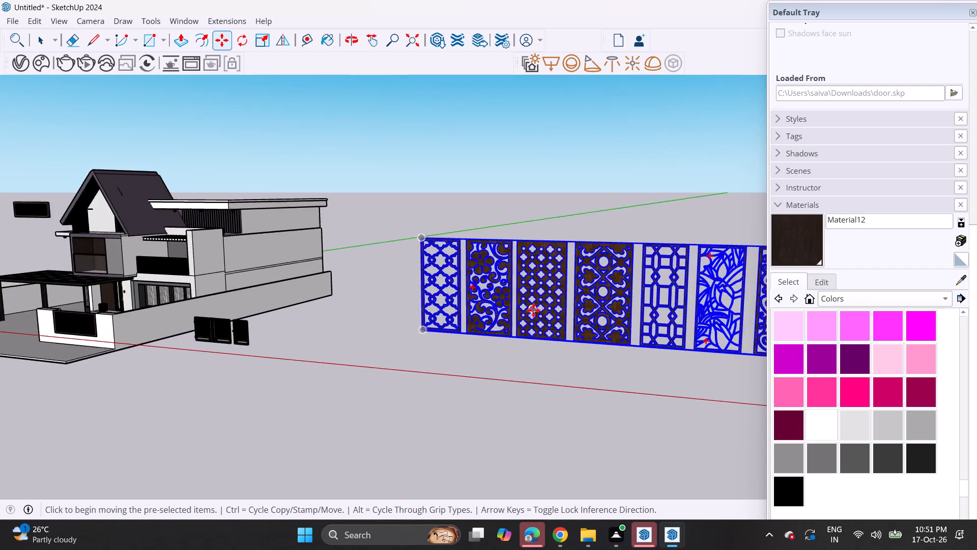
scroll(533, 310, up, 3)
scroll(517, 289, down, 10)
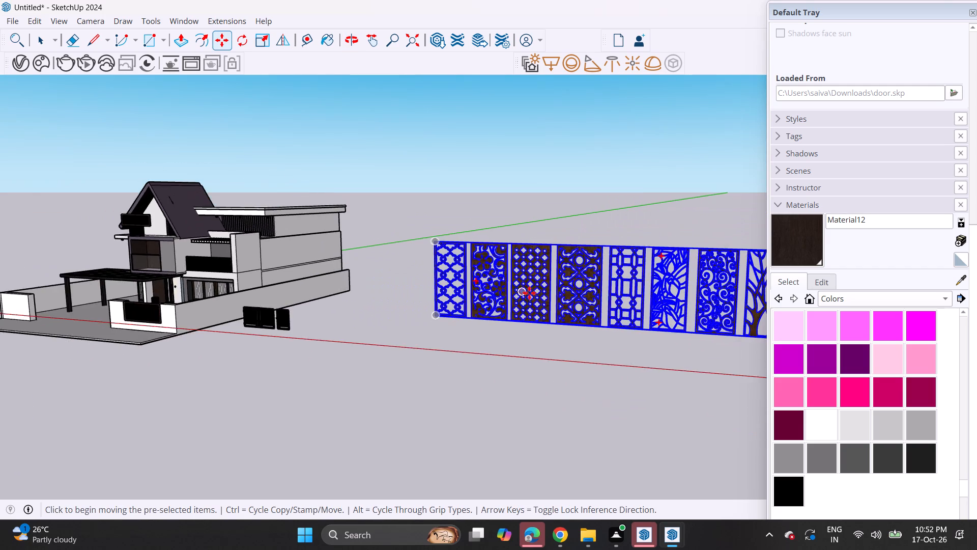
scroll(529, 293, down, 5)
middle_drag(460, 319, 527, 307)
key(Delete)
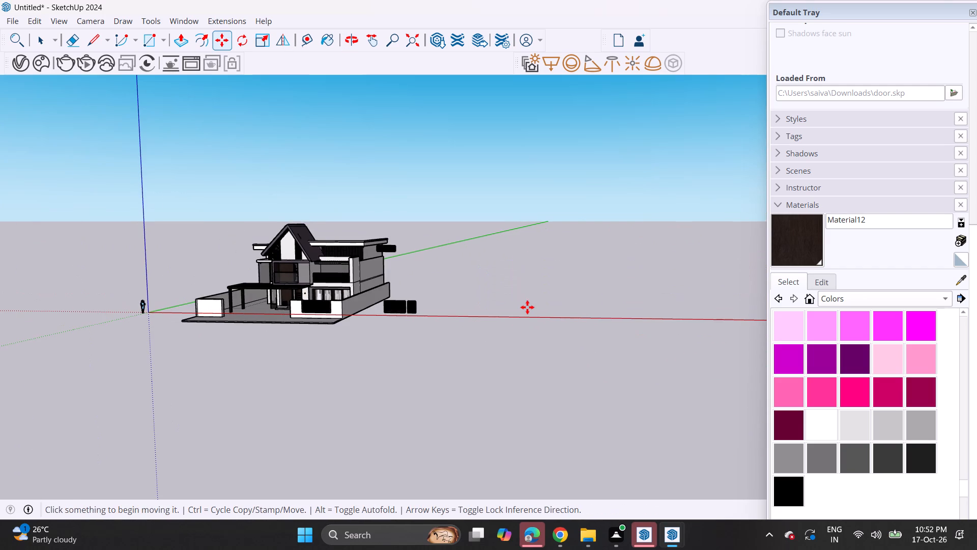
Examine the house front, the front boundary walls with the lattice panel, and the open ground around the carport.
scroll(274, 336, up, 2)
middle_drag(274, 331, 386, 331)
scroll(363, 323, up, 7)
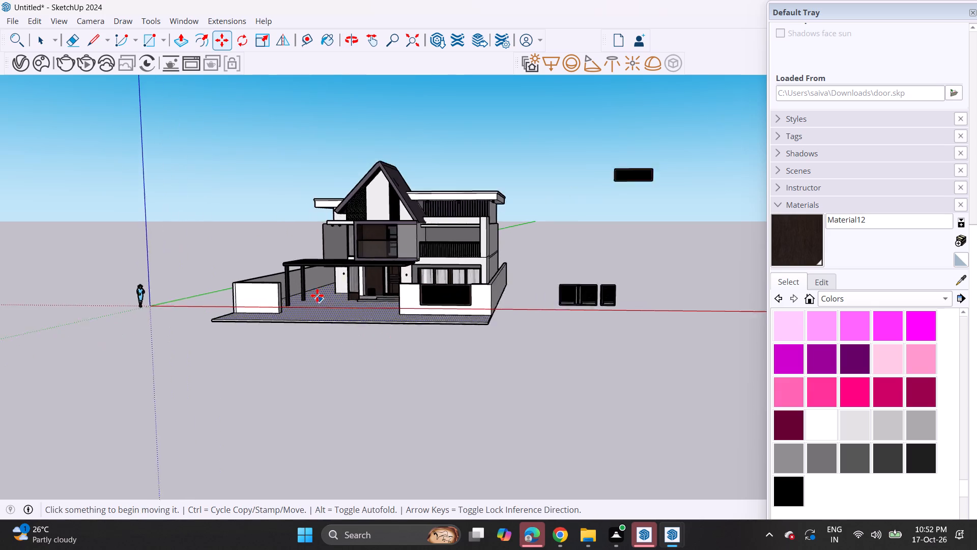
scroll(305, 296, up, 5)
middle_drag(303, 301, 327, 301)
key(space)
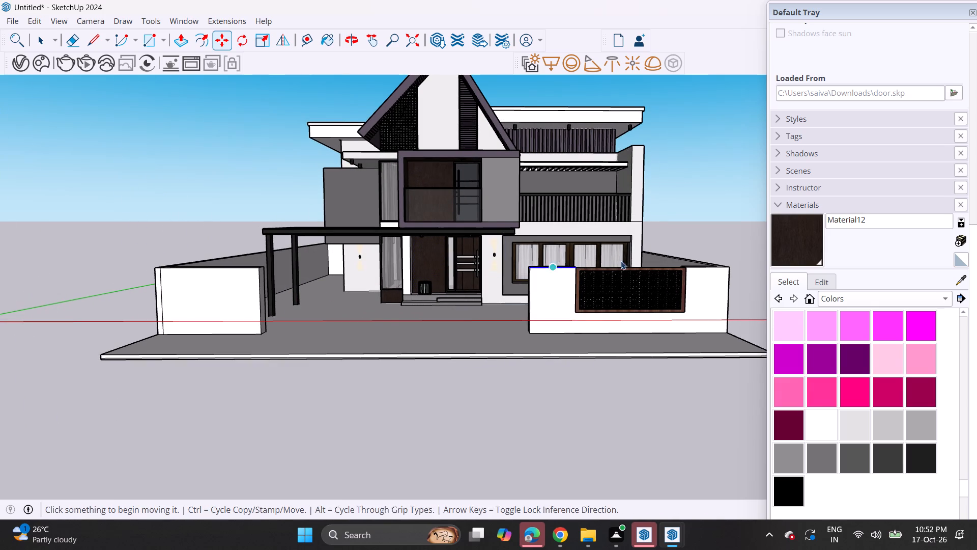
click(671, 228)
scroll(573, 292, up, 7)
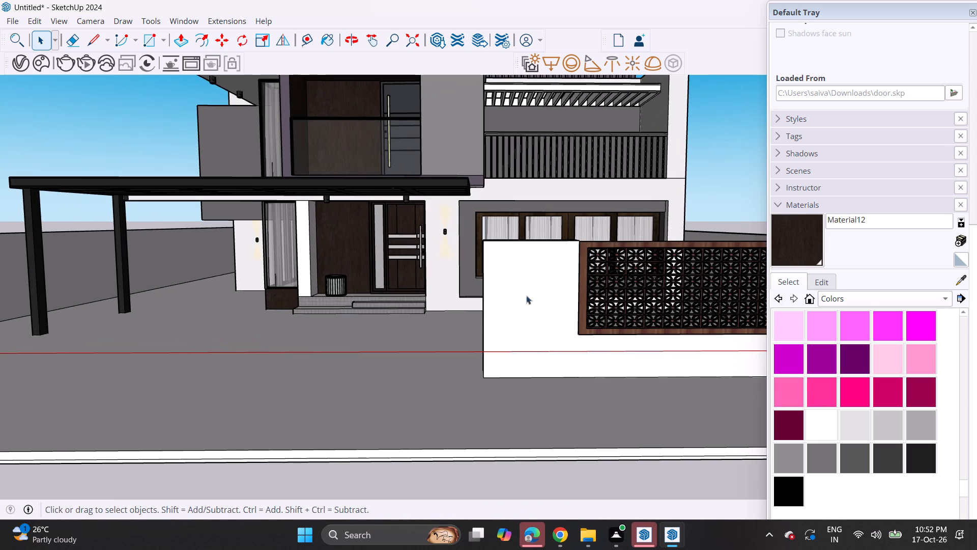
scroll(509, 297, down, 4)
shift+middle_drag(474, 316, 527, 337)
scroll(526, 333, down, 3)
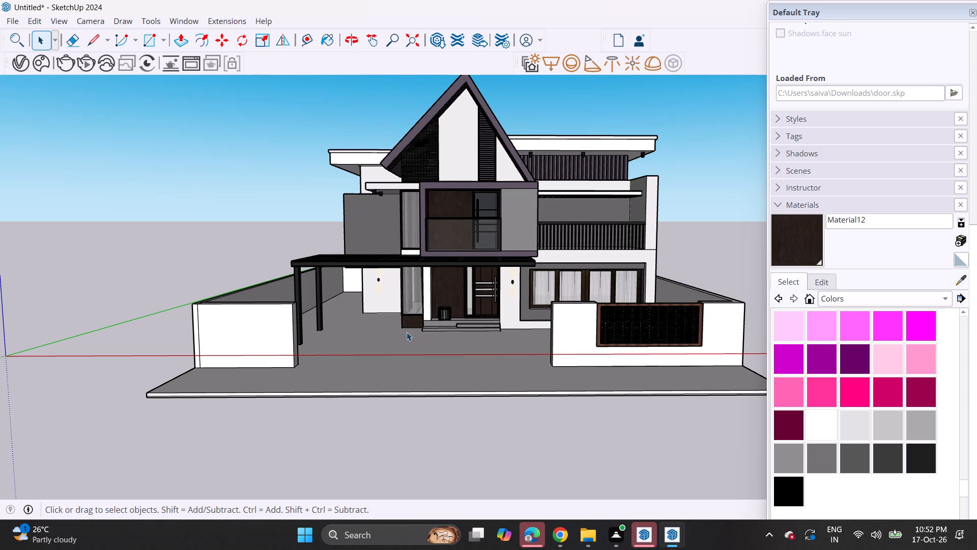
middle_drag(378, 338, 375, 375)
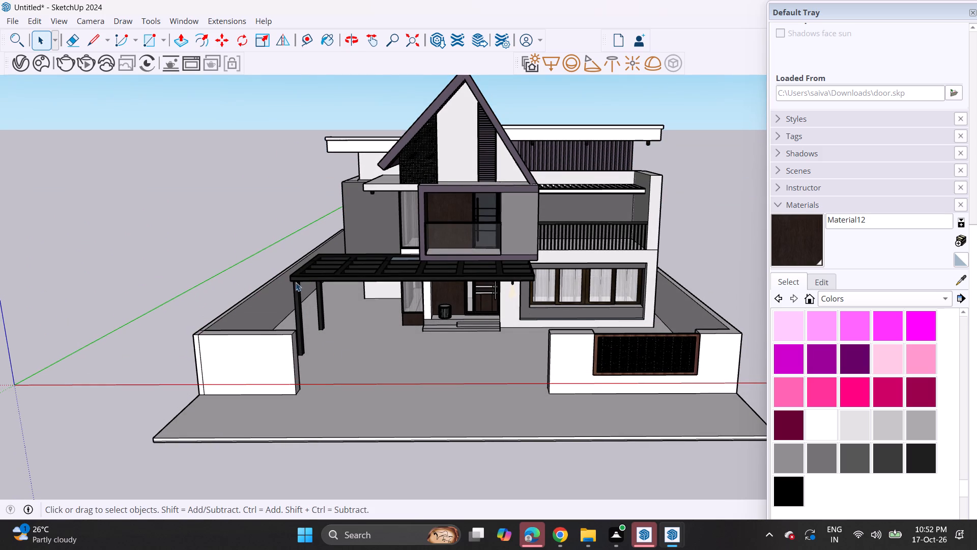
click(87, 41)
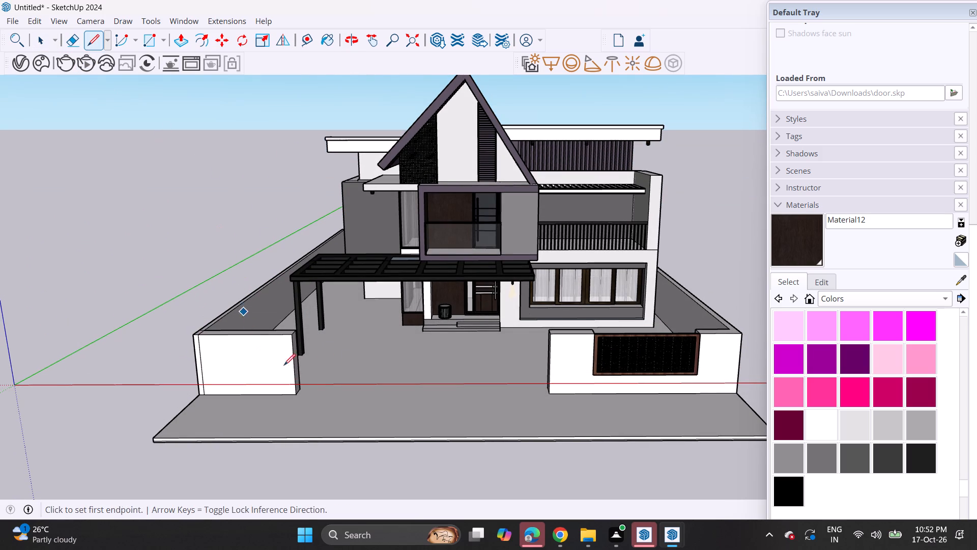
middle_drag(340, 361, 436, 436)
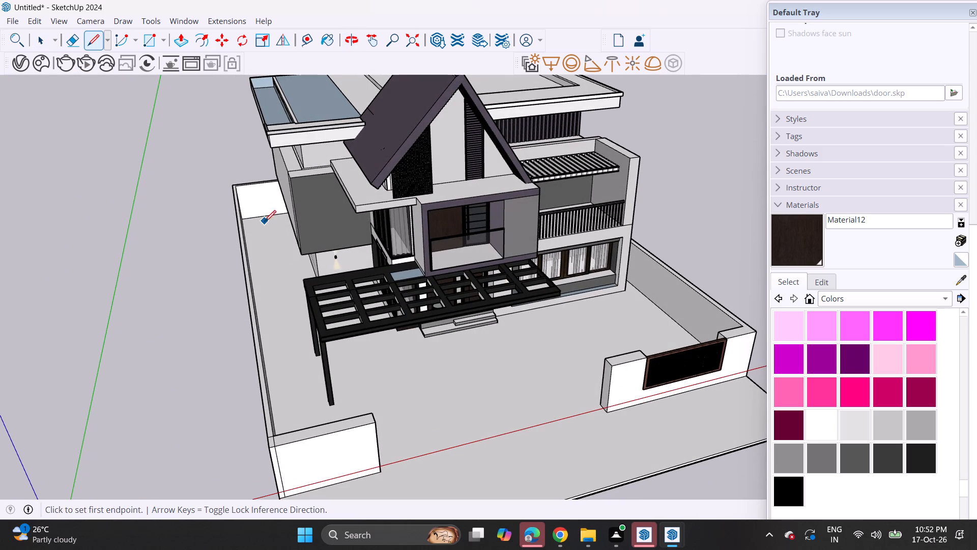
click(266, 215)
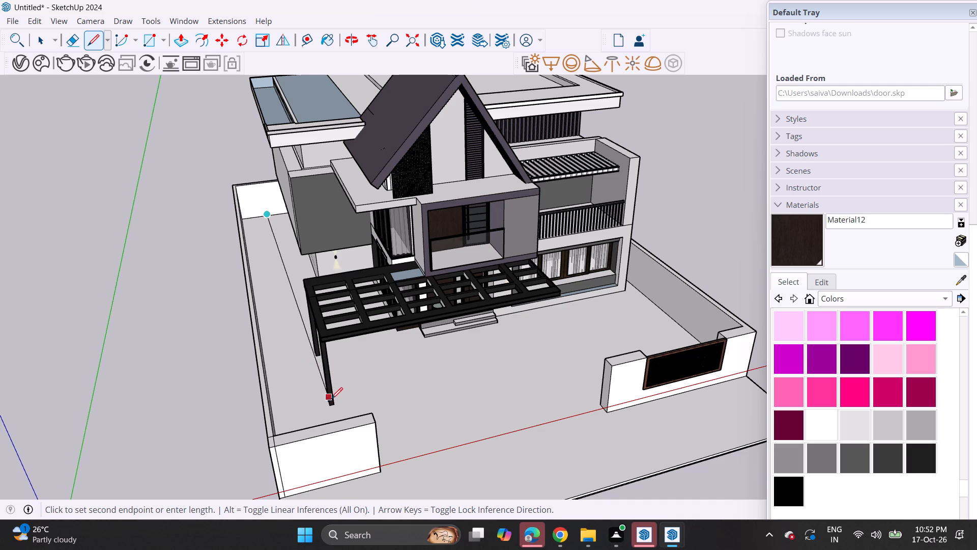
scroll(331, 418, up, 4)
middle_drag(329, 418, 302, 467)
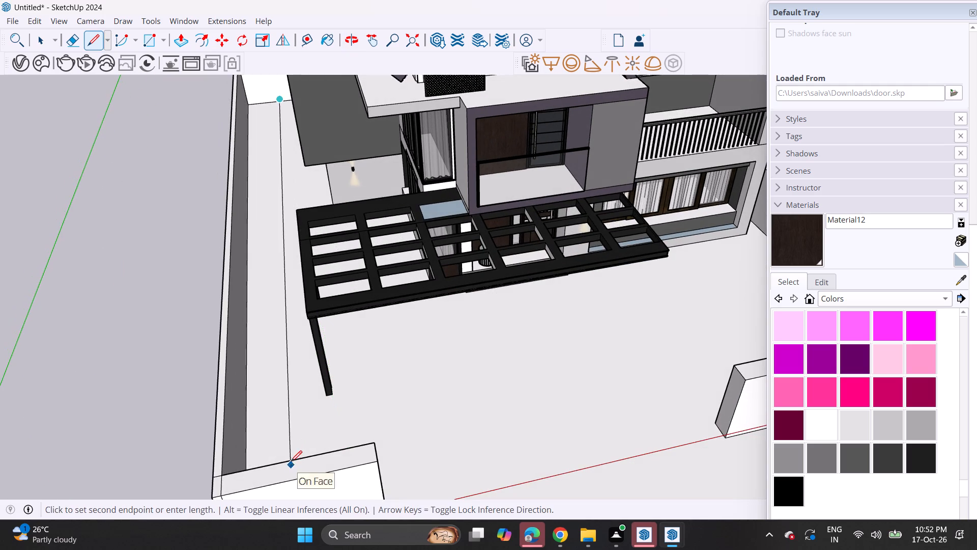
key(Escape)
Draw a straight ground line parallel to the carport-side boundary wall, from the rear cross wall to the front boundary wall.
middle_drag(261, 308, 301, 286)
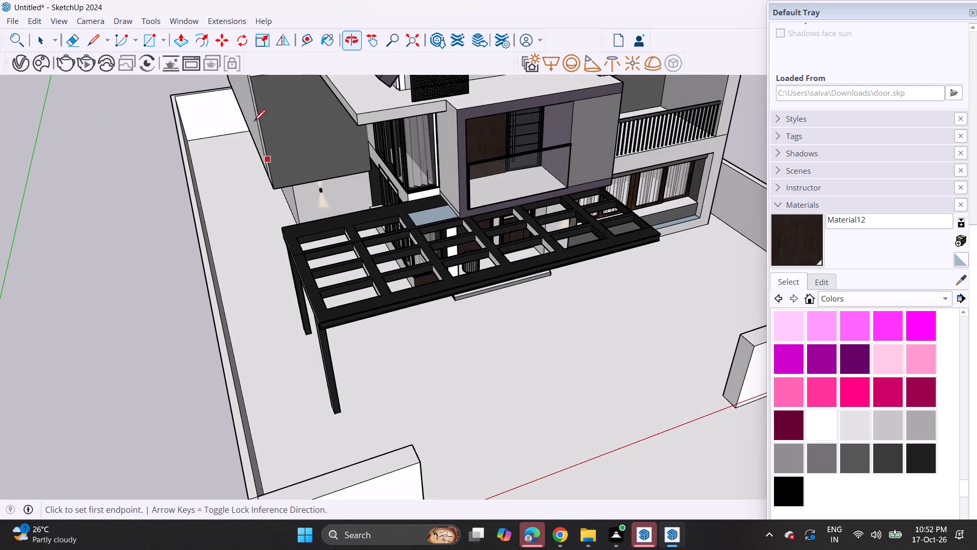
click(224, 133)
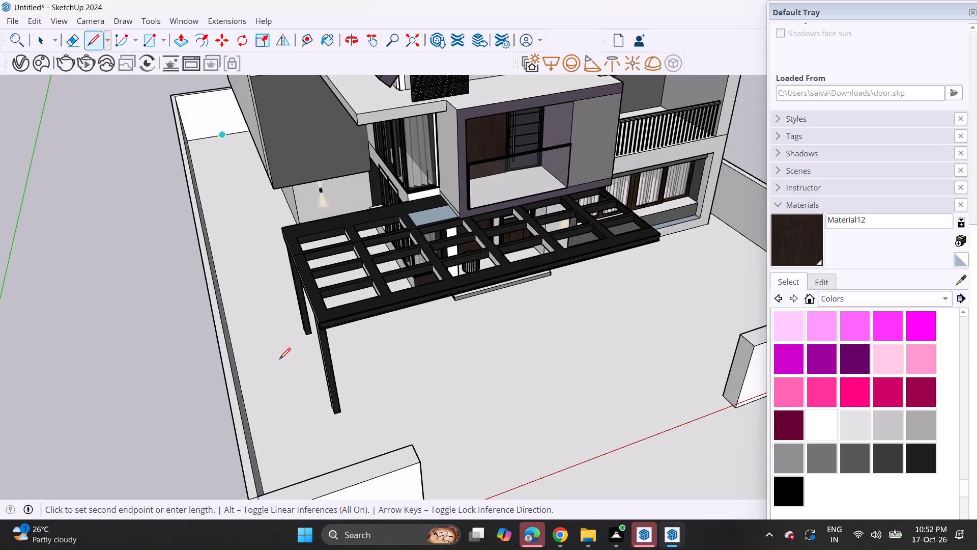
scroll(302, 421, down, 3)
middle_drag(311, 427, 215, 477)
middle_drag(302, 524, 311, 549)
middle_drag(284, 424, 356, 485)
middle_drag(349, 424, 313, 549)
scroll(316, 483, up, 1)
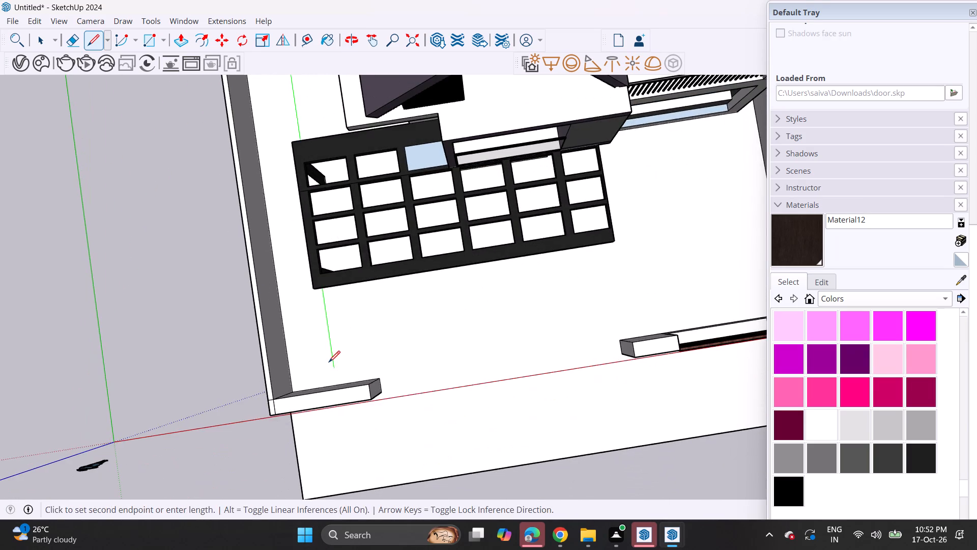
middle_drag(331, 358, 352, 414)
scroll(347, 343, up, 2)
click(341, 336)
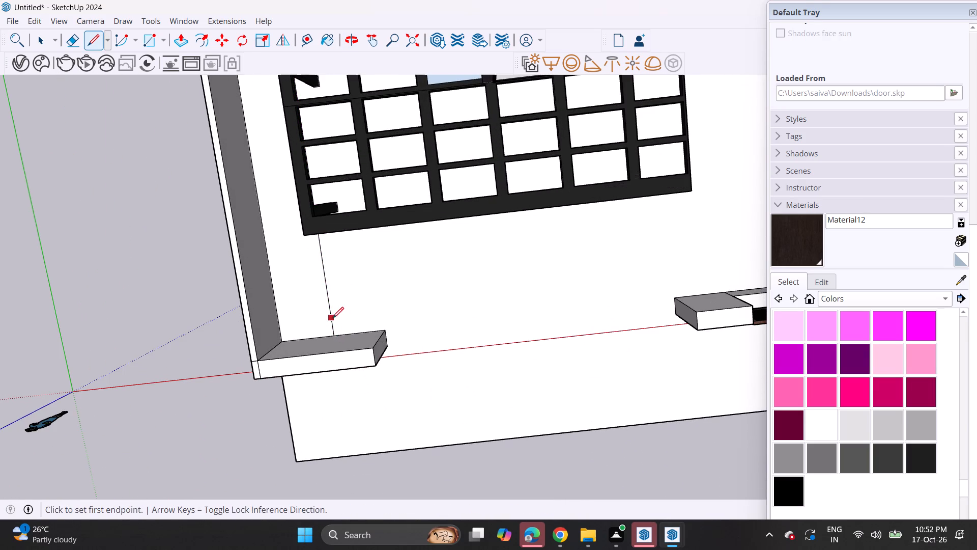
Move the ground line beside the carport-side boundary wall along the red axis, closer to the carport posts.
middle_drag(332, 318, 364, 116)
middle_drag(320, 317, 367, 218)
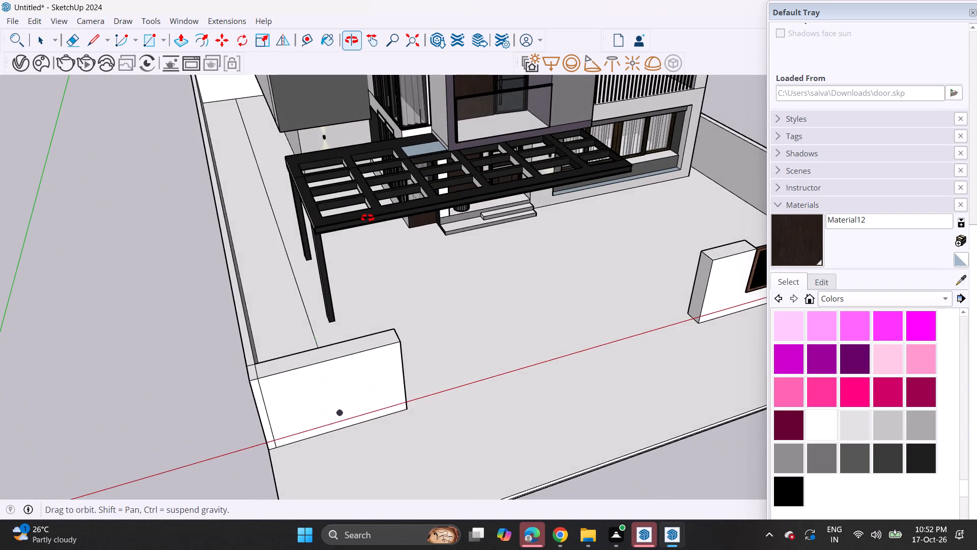
middle_drag(367, 218, 339, 172)
scroll(320, 248, up, 2)
key(space)
click(300, 271)
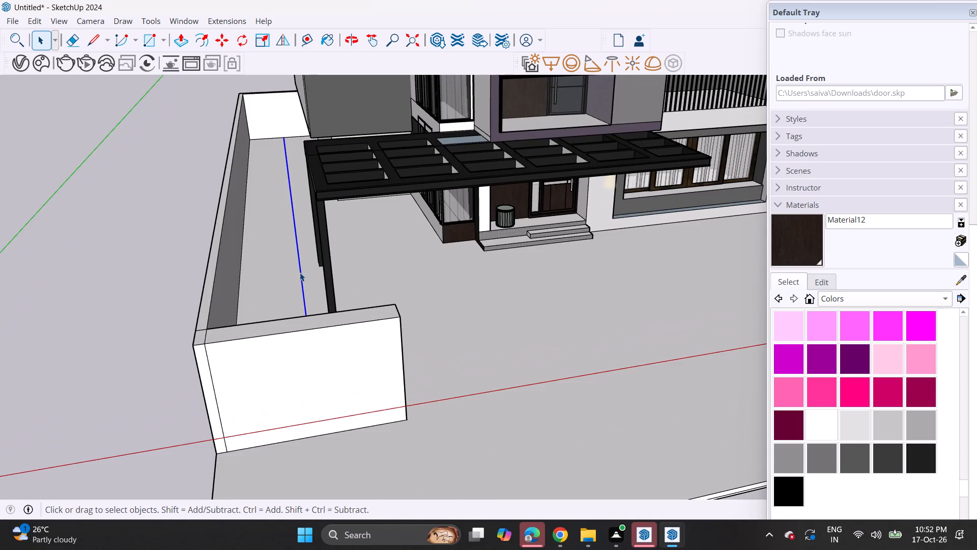
scroll(300, 272, up, 4)
middle_drag(300, 272, 797, 360)
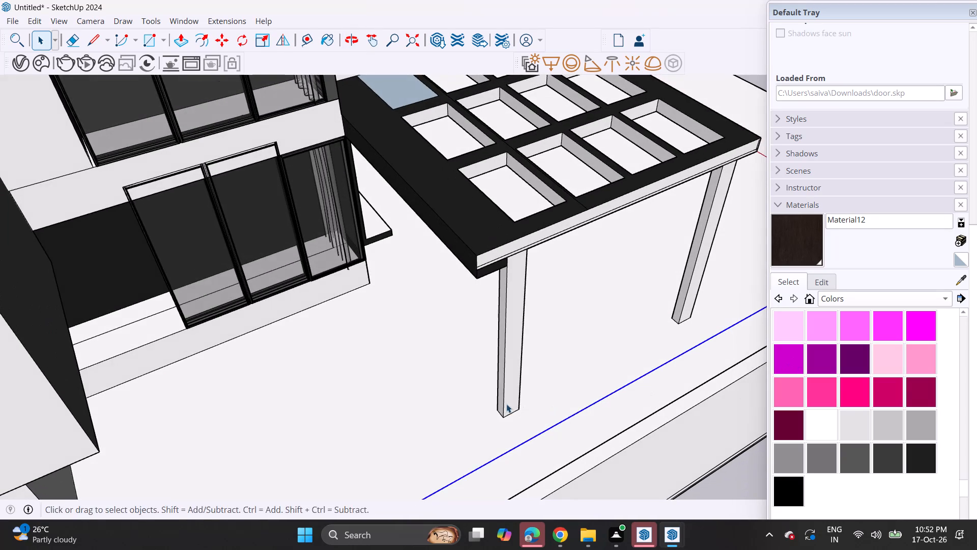
middle_drag(506, 403, 595, 395)
shift+middle_drag(586, 371, 507, 384)
middle_drag(501, 378, 592, 318)
scroll(501, 378, up, 1)
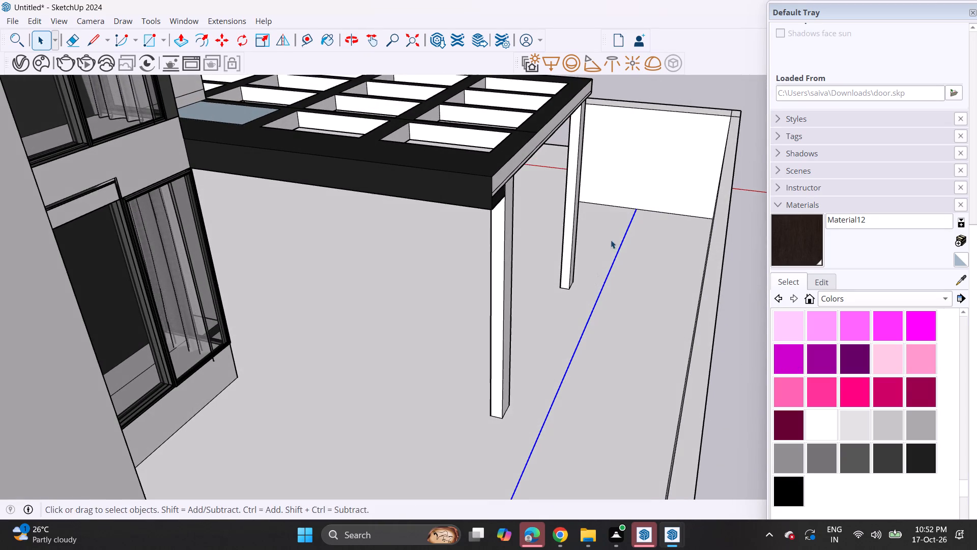
key(m)
click(634, 212)
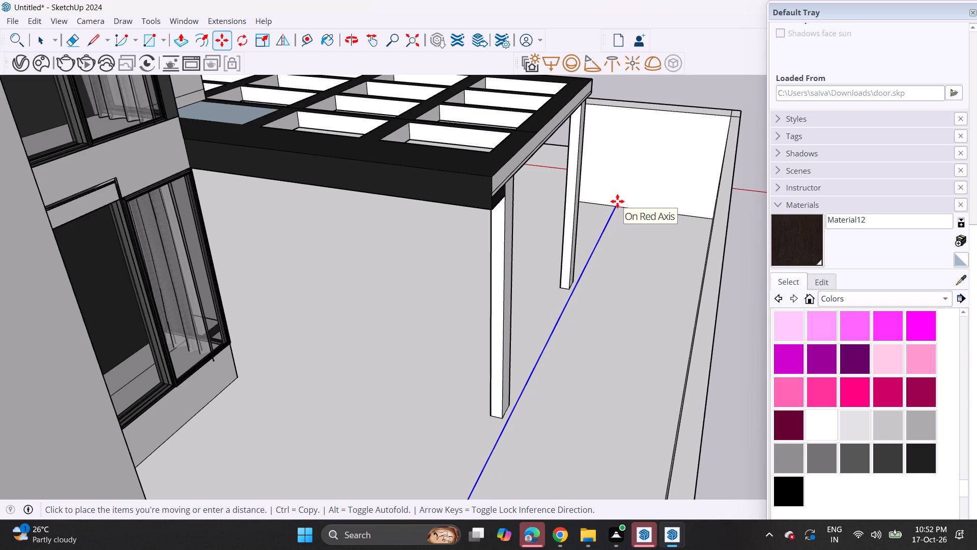
click(617, 201)
Copy the moved ground line a short distance past the carport posts to outline a narrow strip beneath them.
click(619, 209)
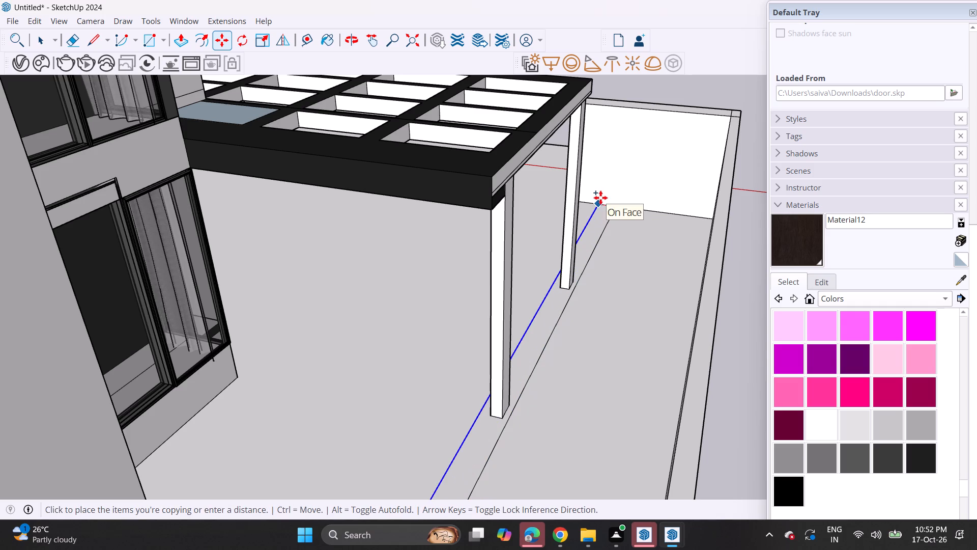
click(602, 200)
Push/Pull the narrow ground strip beneath the carport posts slightly upward into a low kerb.
middle_drag(626, 197, 267, 278)
middle_drag(587, 274, 508, 274)
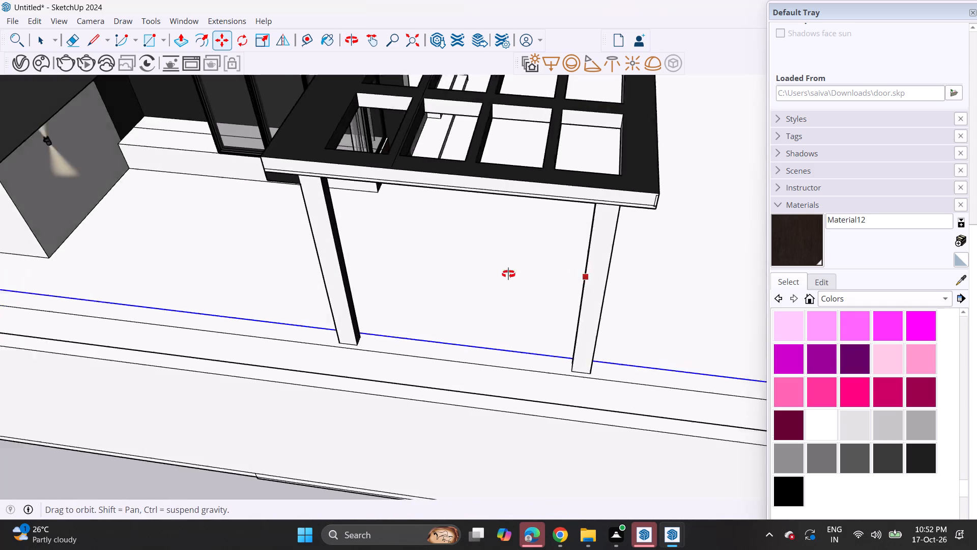
middle_drag(508, 274, 157, 195)
scroll(378, 303, up, 1)
middle_drag(378, 353, 383, 260)
scroll(382, 266, down, 6)
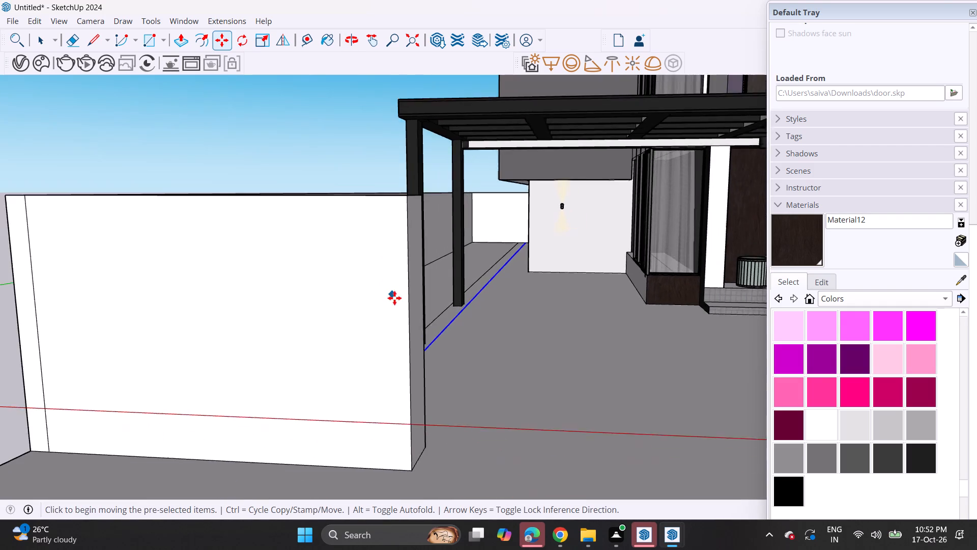
scroll(394, 298, down, 11)
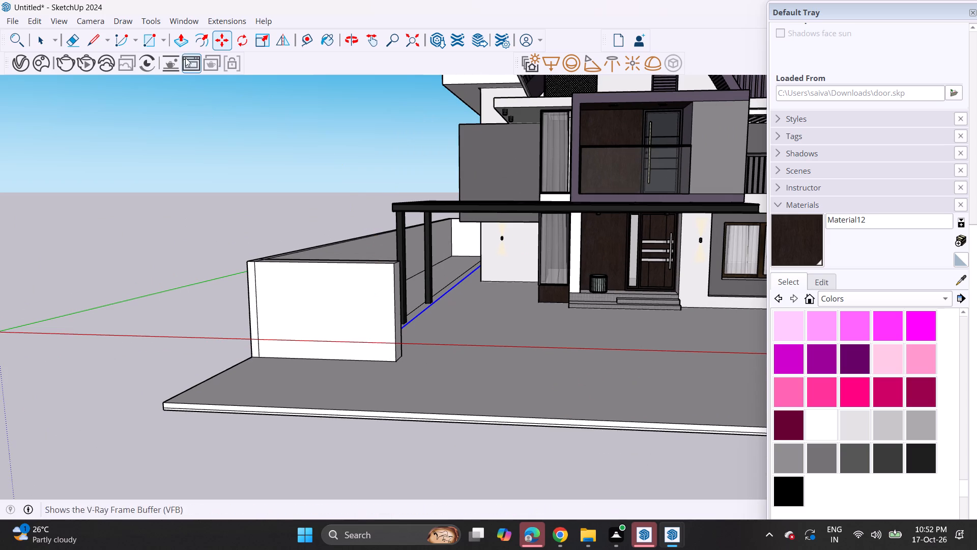
drag(177, 46, 181, 49)
scroll(531, 303, up, 2)
scroll(400, 277, up, 5)
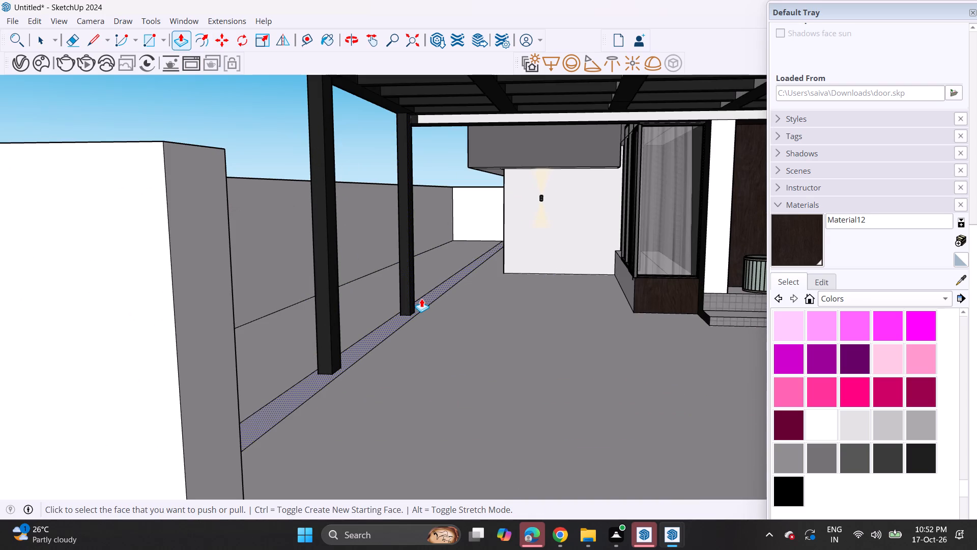
click(422, 298)
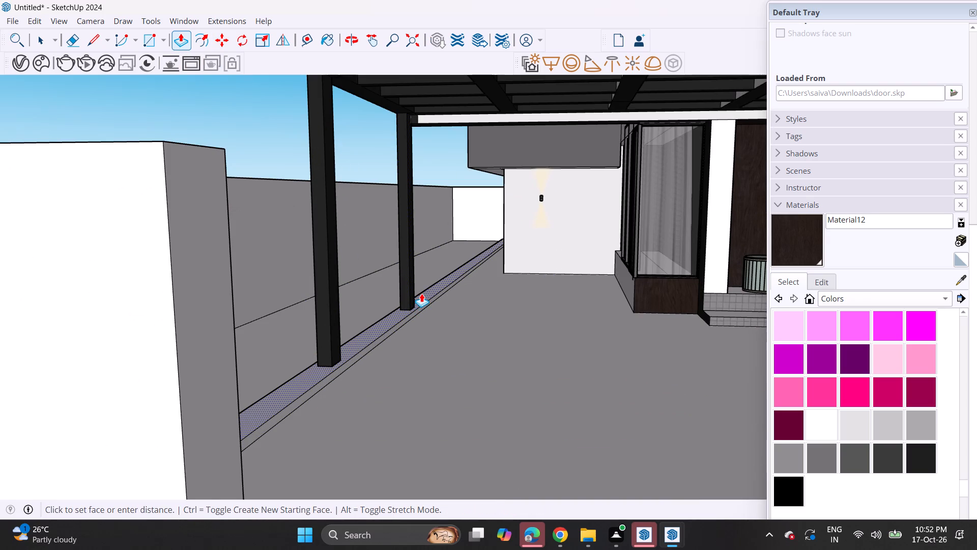
click(421, 293)
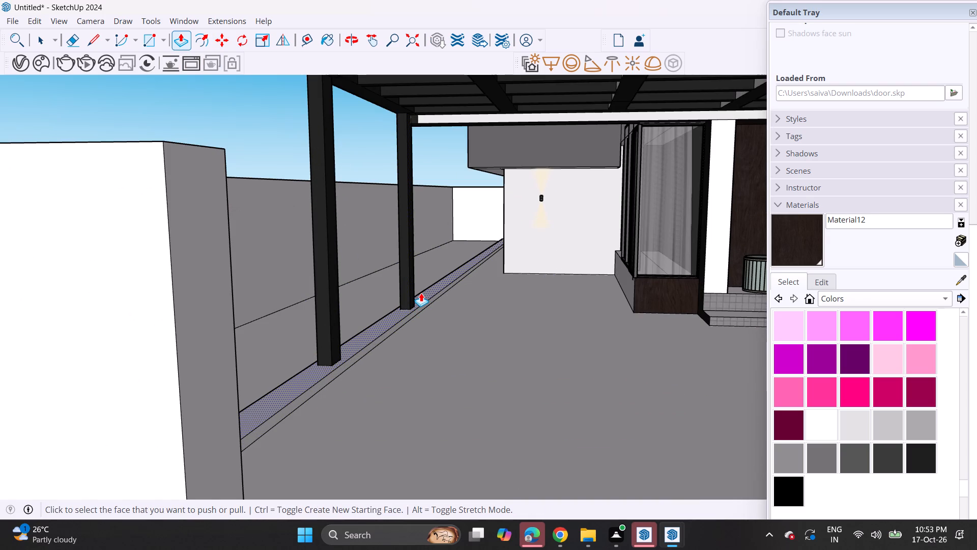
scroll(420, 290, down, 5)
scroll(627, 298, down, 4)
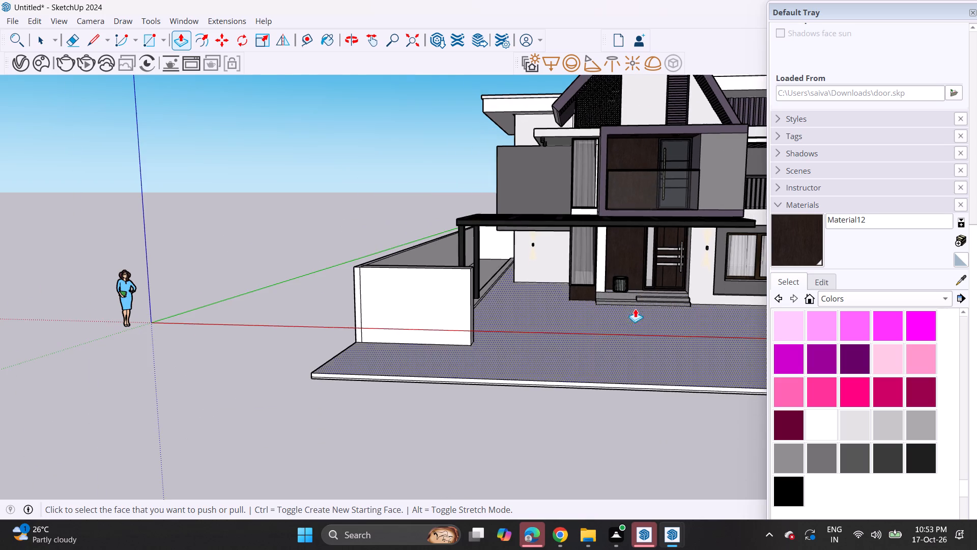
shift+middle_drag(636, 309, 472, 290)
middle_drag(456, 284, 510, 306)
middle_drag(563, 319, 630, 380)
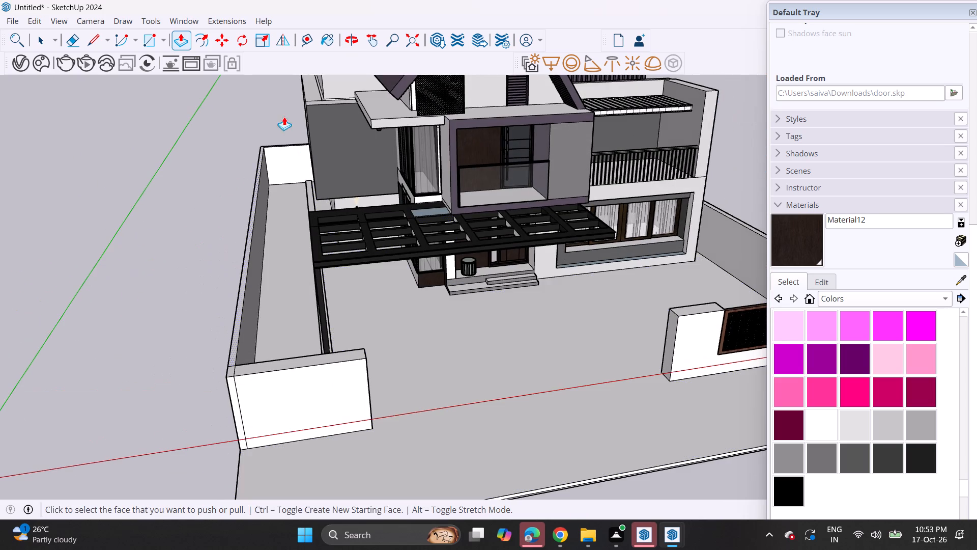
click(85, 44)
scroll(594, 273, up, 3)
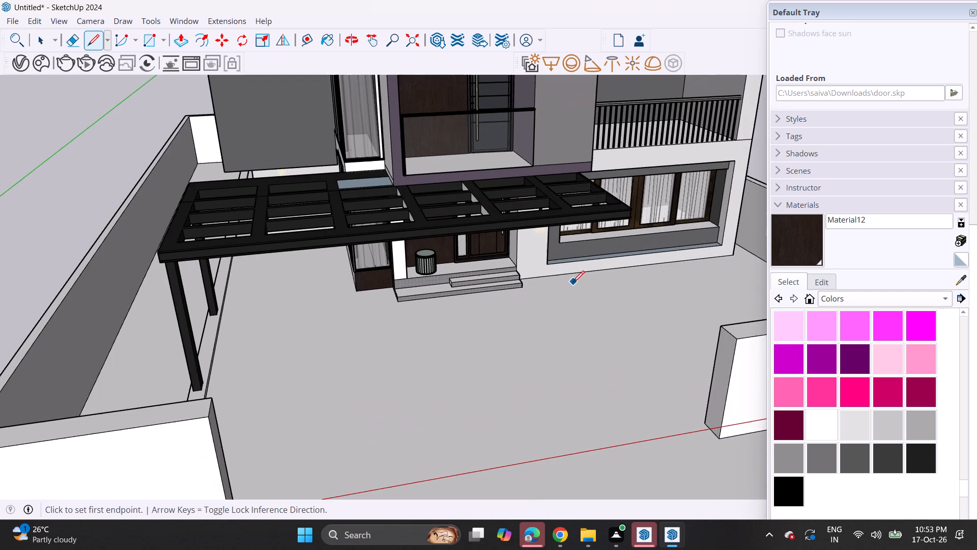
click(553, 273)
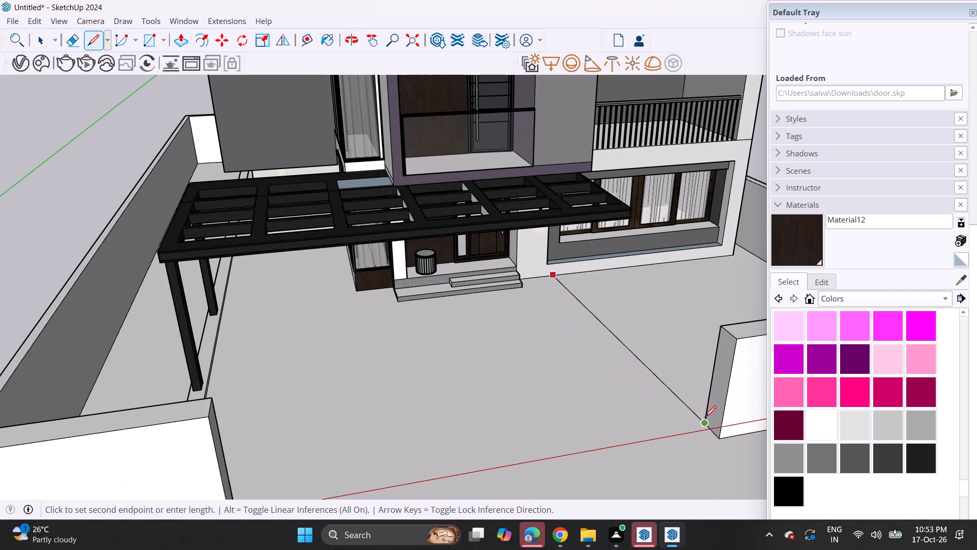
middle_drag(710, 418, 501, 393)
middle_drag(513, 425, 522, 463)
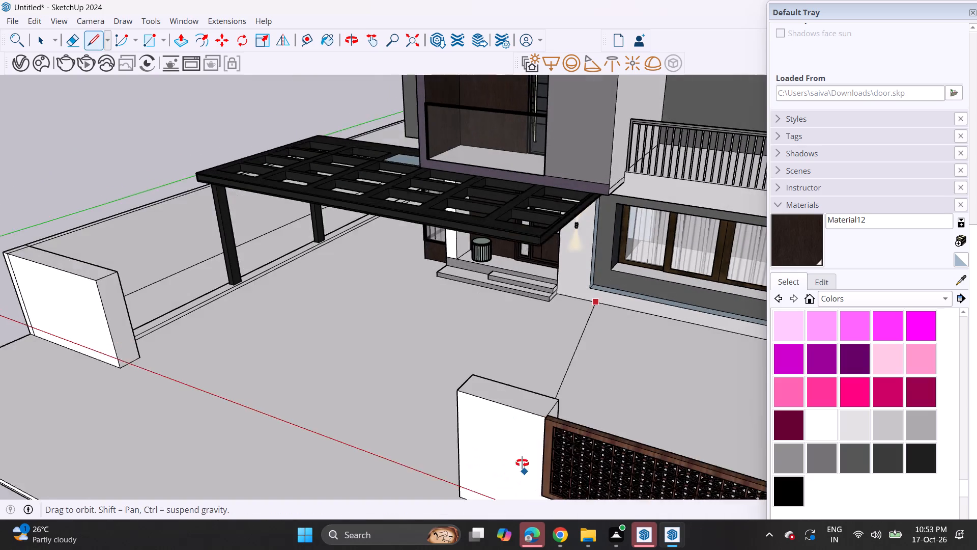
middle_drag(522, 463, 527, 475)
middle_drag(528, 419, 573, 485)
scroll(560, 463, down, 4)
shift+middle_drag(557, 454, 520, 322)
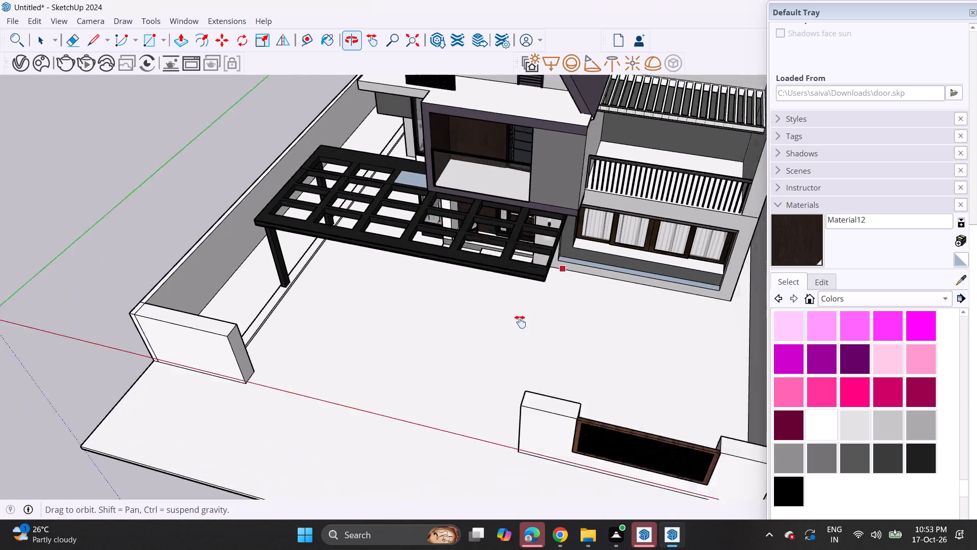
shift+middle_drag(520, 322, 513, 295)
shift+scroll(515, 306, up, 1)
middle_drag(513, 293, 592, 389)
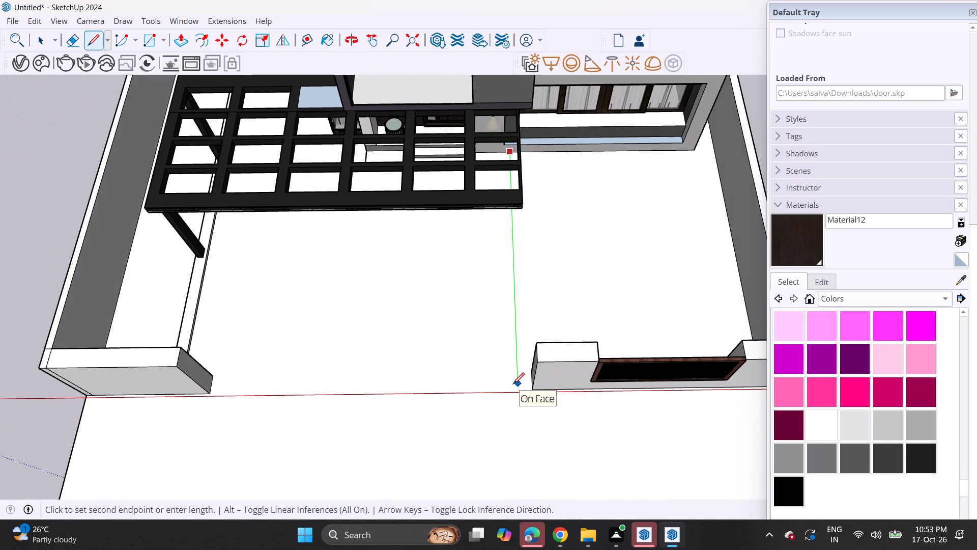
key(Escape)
Push/Pull the gate-side end face of the front wall with the lattice panel outward, extending the wall into the gate opening.
middle_drag(525, 242, 552, 98)
scroll(546, 140, up, 1)
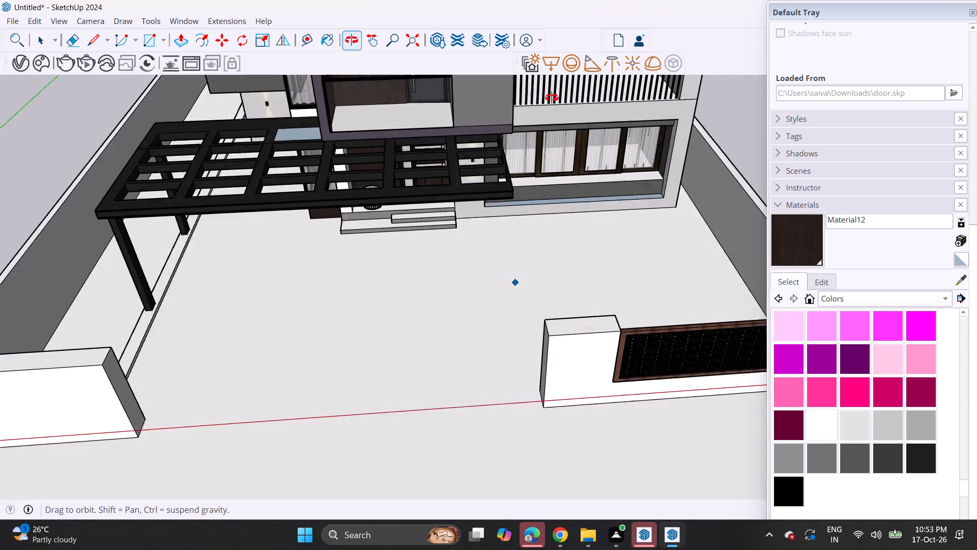
middle_drag(552, 98, 552, 93)
middle_drag(506, 251, 501, 223)
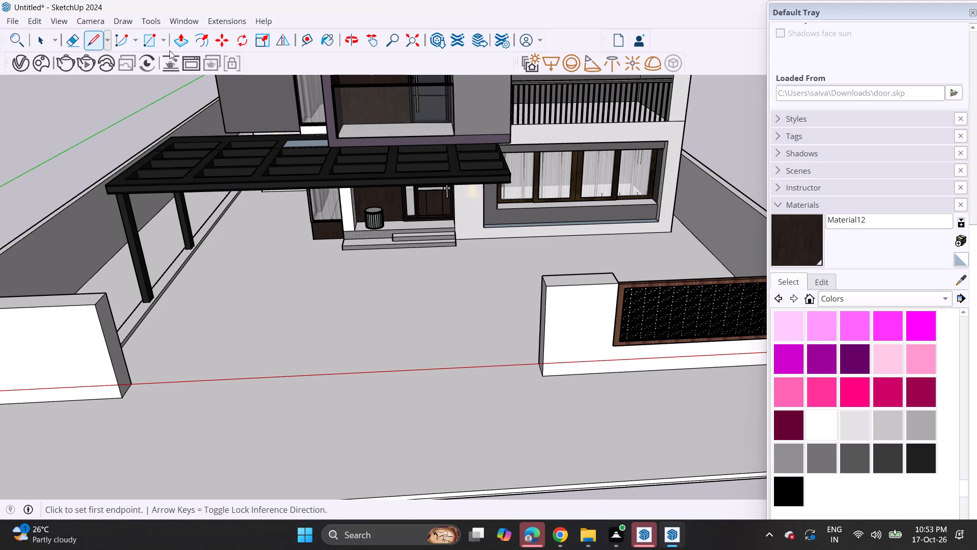
click(179, 35)
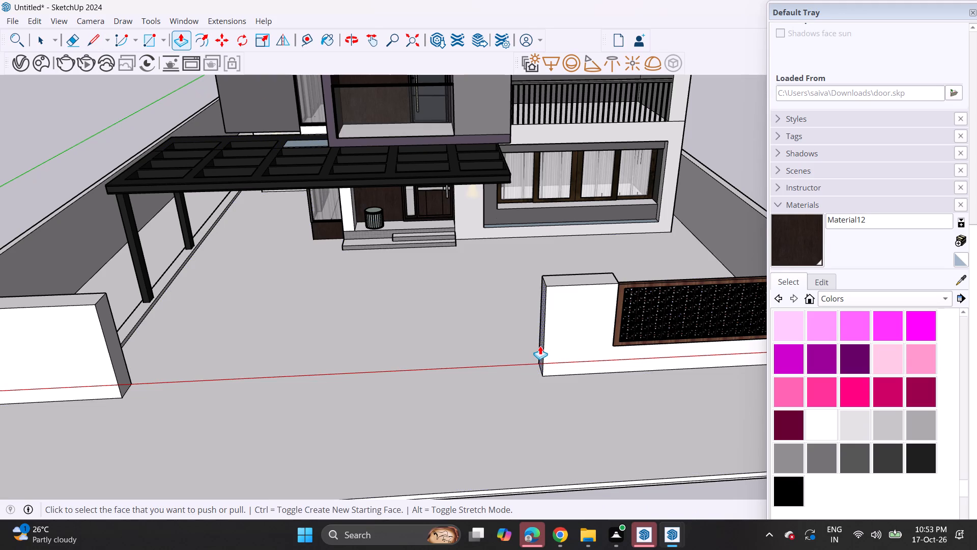
click(540, 346)
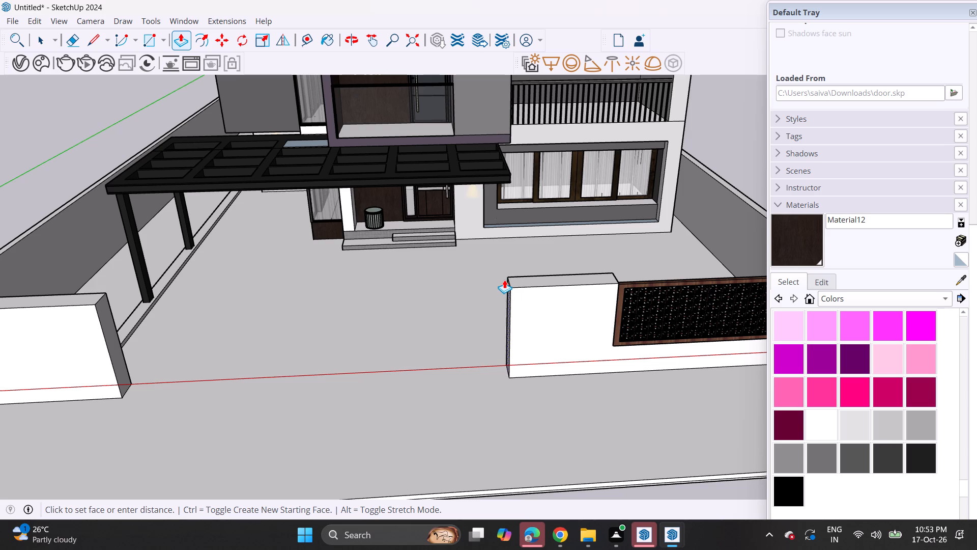
click(506, 280)
Draw a ground line along the green axis from the extended front wall's gate-side end to the base of the house's front wall.
middle_drag(385, 209, 384, 243)
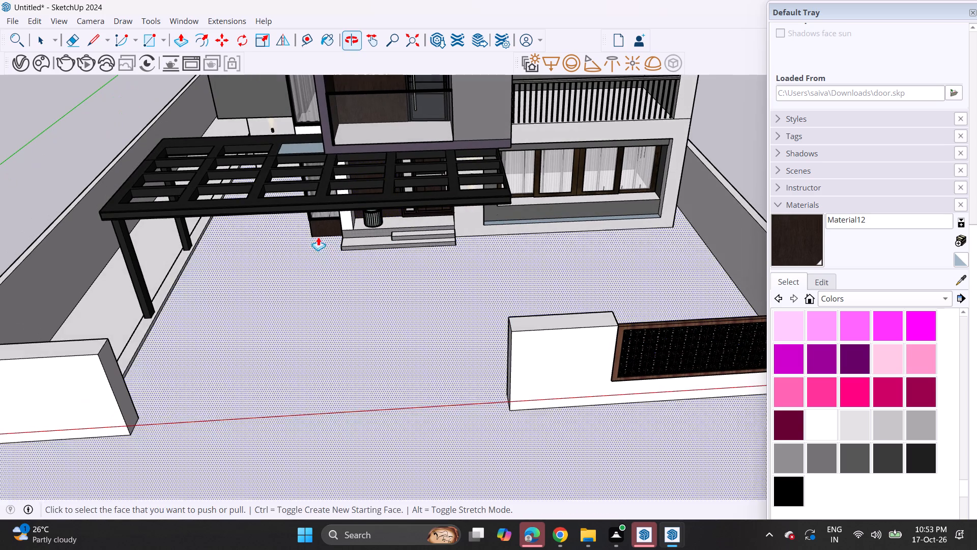
drag(92, 40, 105, 49)
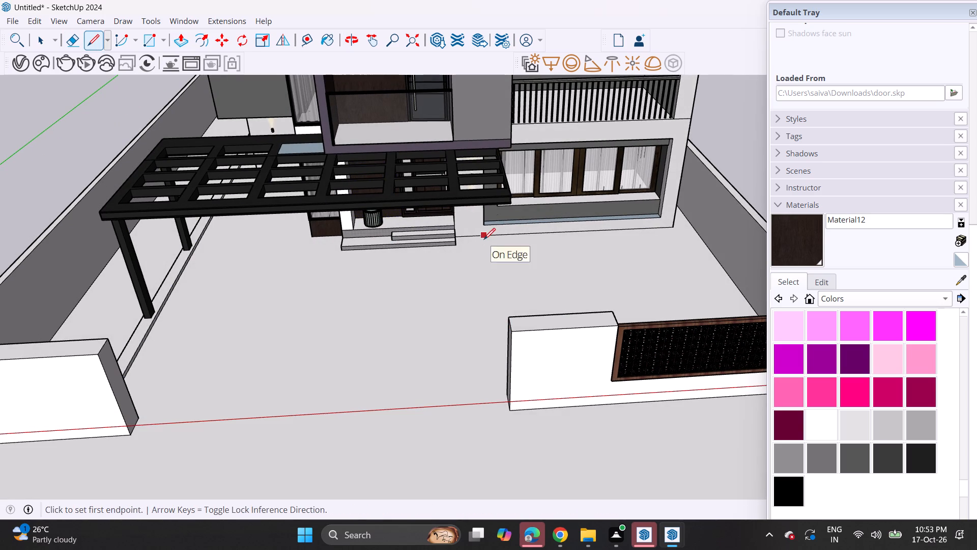
middle_drag(486, 235, 522, 377)
scroll(552, 430, up, 3)
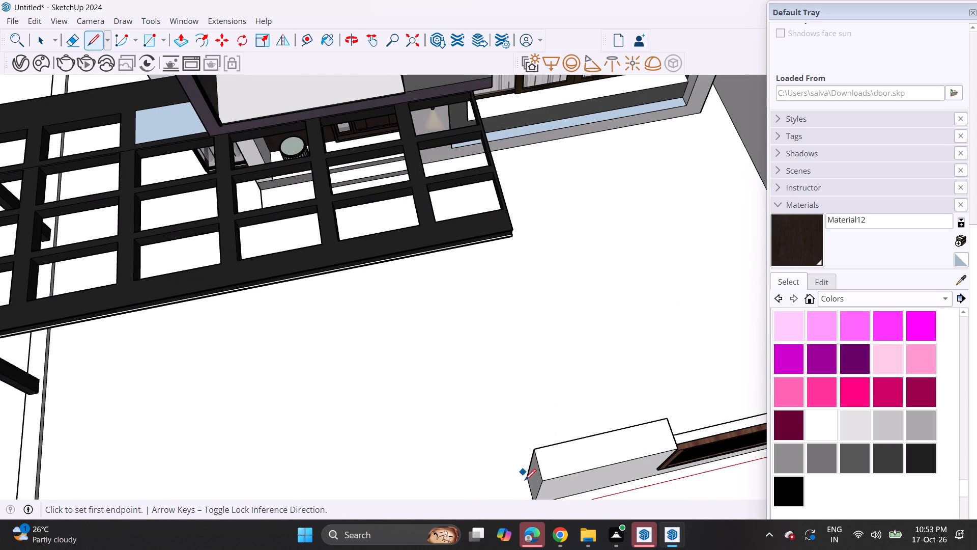
click(525, 480)
middle_drag(485, 382, 460, 201)
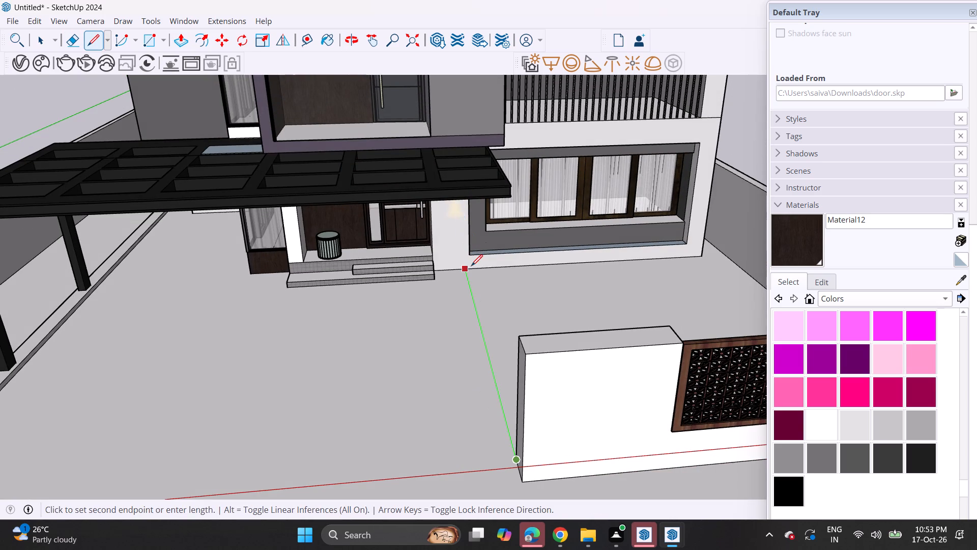
click(471, 266)
middle_drag(473, 311, 458, 278)
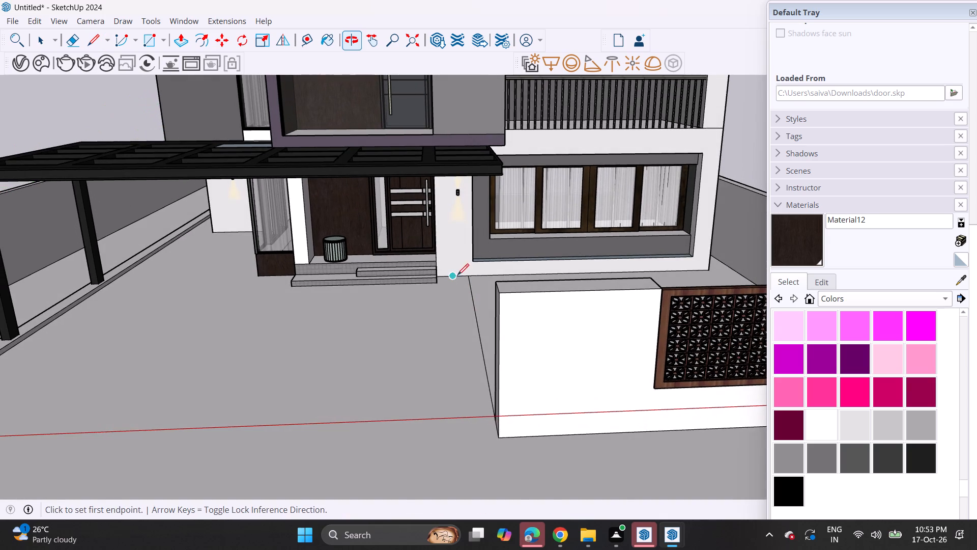
scroll(457, 273, down, 8)
key(space)
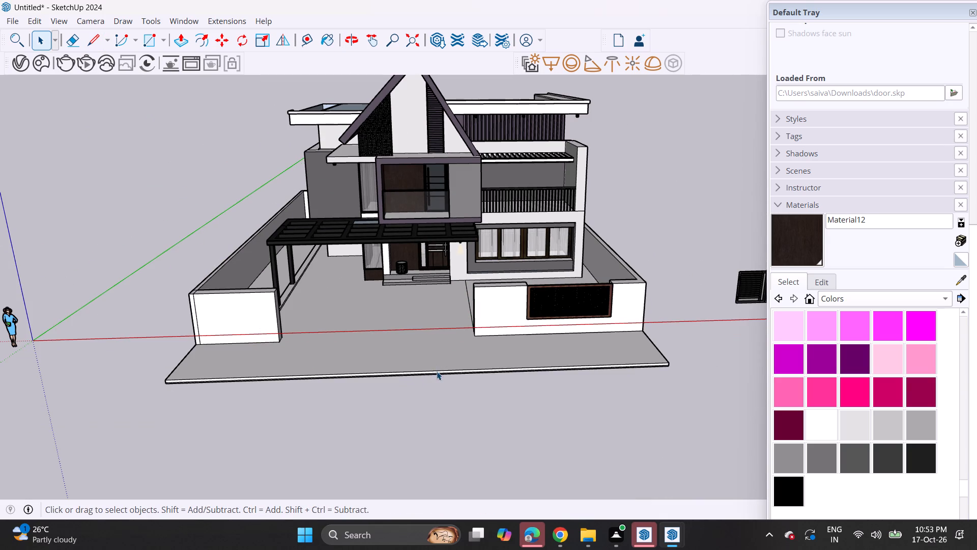
Draw a ground line outward along the green axis from the lattice-panel wall's base near the gate, stopping just short of the ground's front edge.
scroll(476, 354, up, 3)
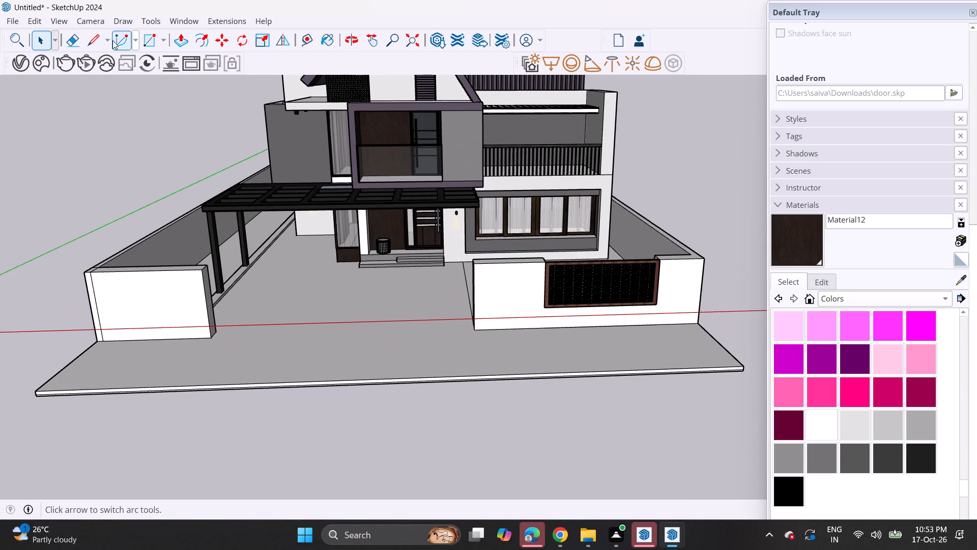
click(91, 41)
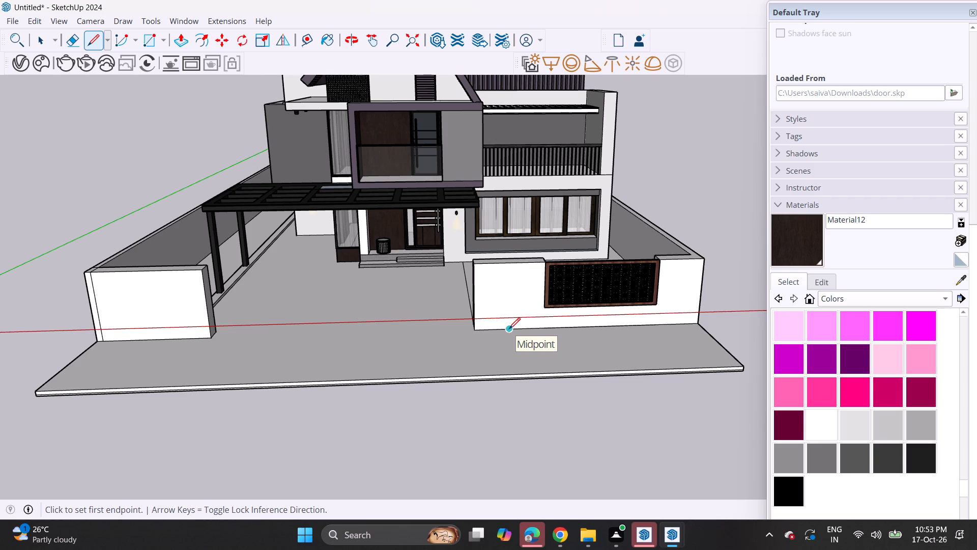
click(509, 329)
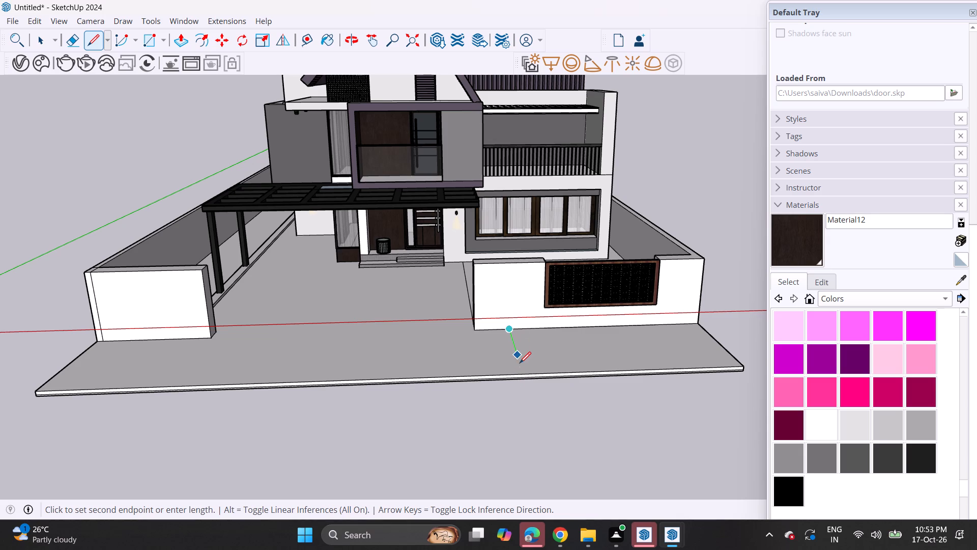
click(520, 363)
scroll(515, 366, down, 4)
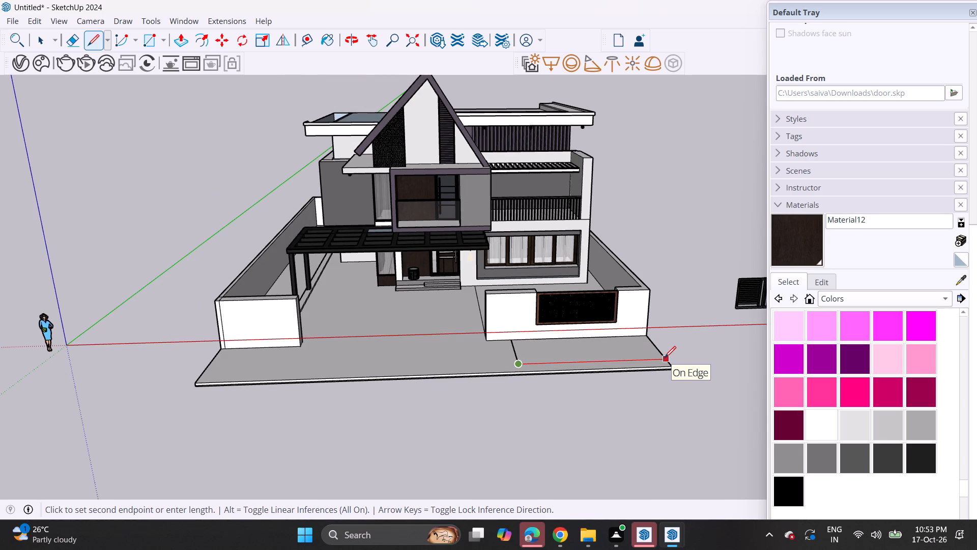
scroll(553, 372, up, 10)
scroll(504, 381, up, 4)
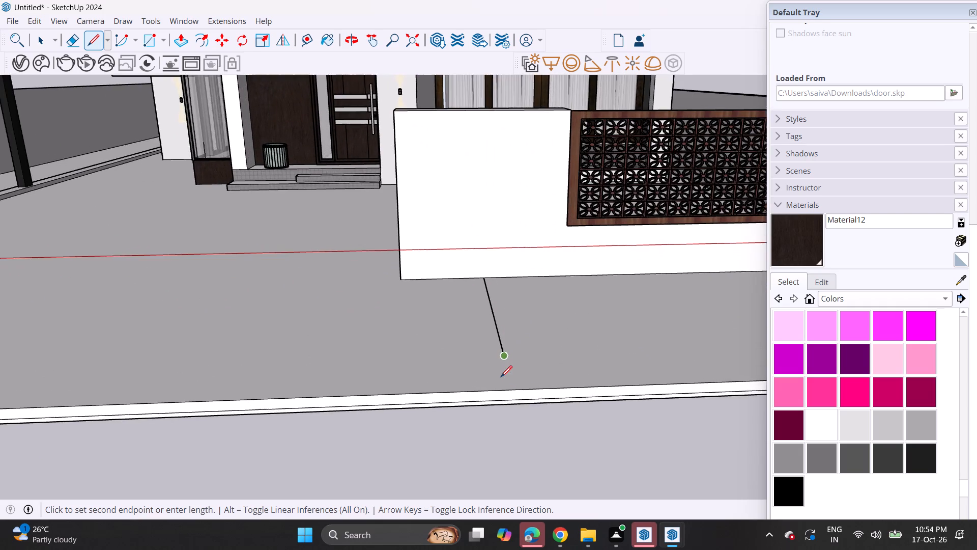
scroll(501, 376, up, 5)
click(516, 363)
scroll(522, 371, down, 5)
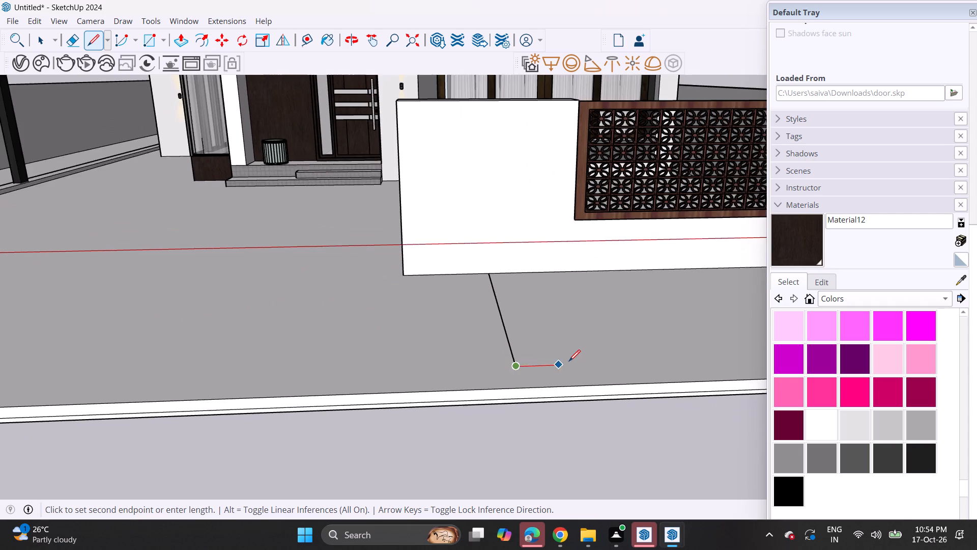
scroll(569, 361, down, 4)
scroll(520, 373, up, 9)
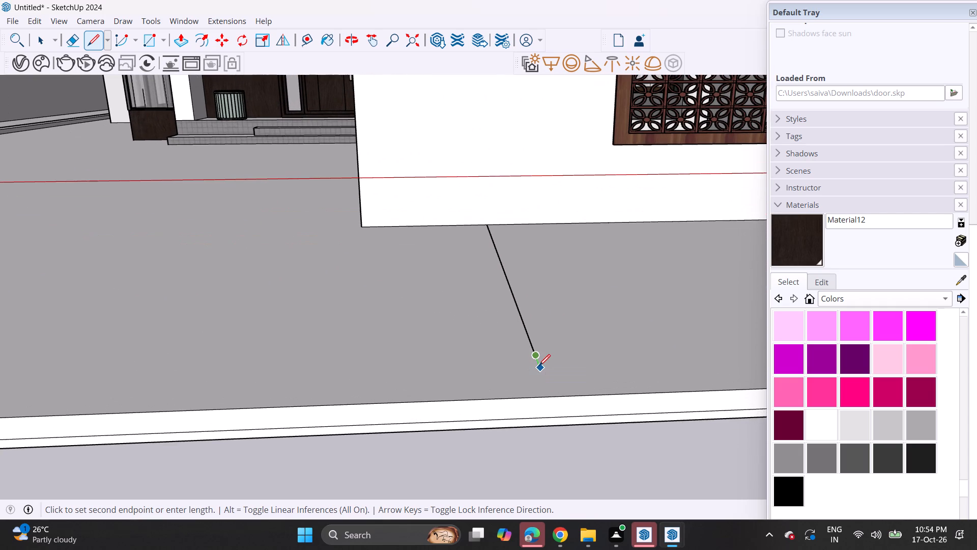
click(539, 366)
Draw a line along the red axis from that line's outer end to the ground's side edge beyond the lattice-panel wall.
scroll(539, 366, down, 16)
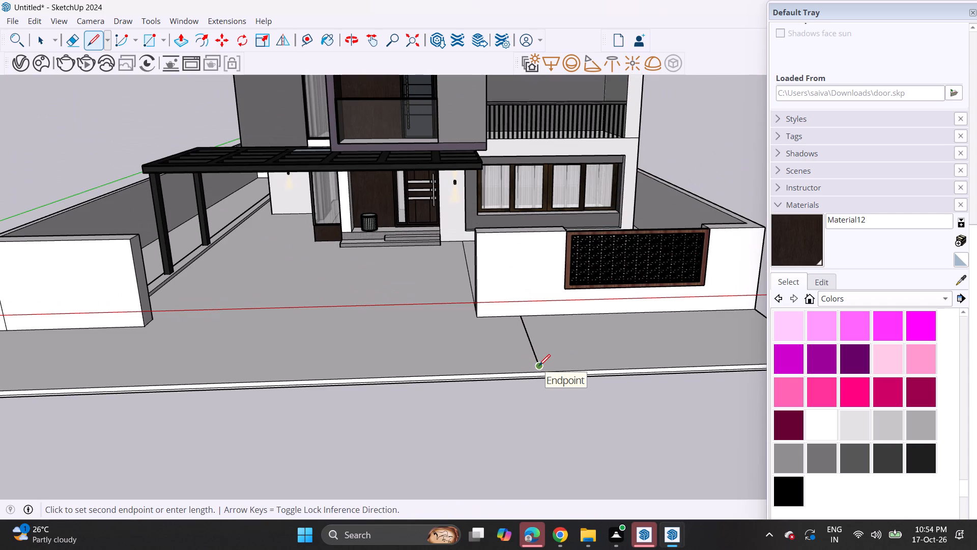
middle_drag(539, 364, 455, 363)
shift+scroll(537, 364, up, 1)
middle_drag(606, 356, 461, 355)
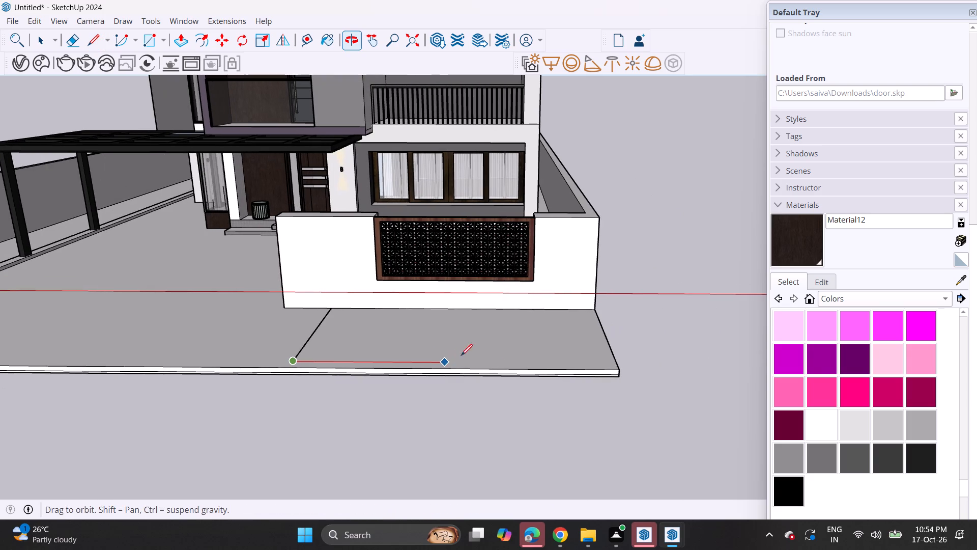
click(618, 360)
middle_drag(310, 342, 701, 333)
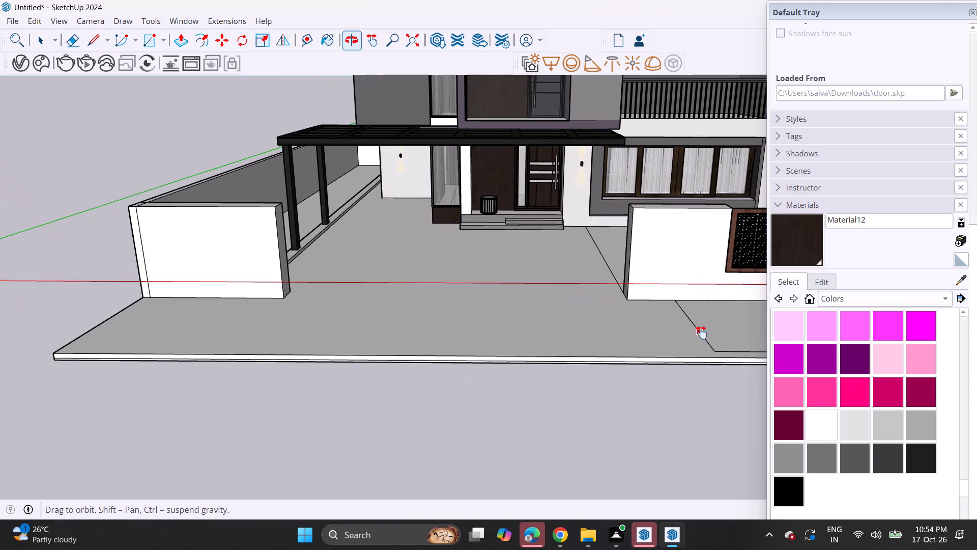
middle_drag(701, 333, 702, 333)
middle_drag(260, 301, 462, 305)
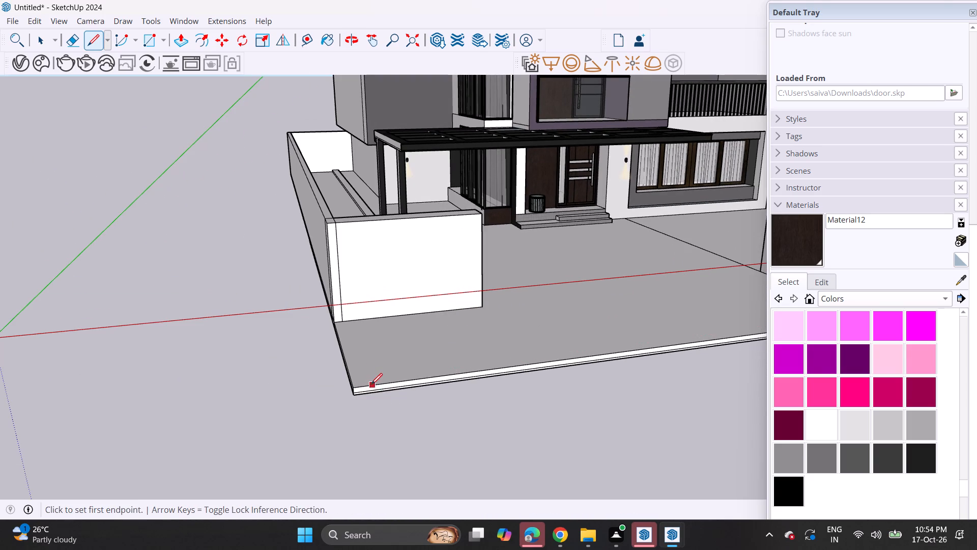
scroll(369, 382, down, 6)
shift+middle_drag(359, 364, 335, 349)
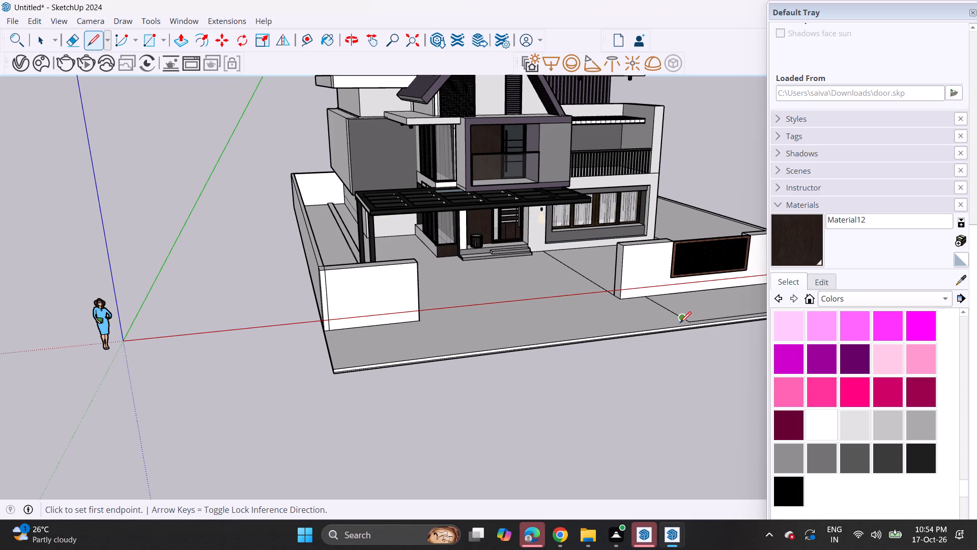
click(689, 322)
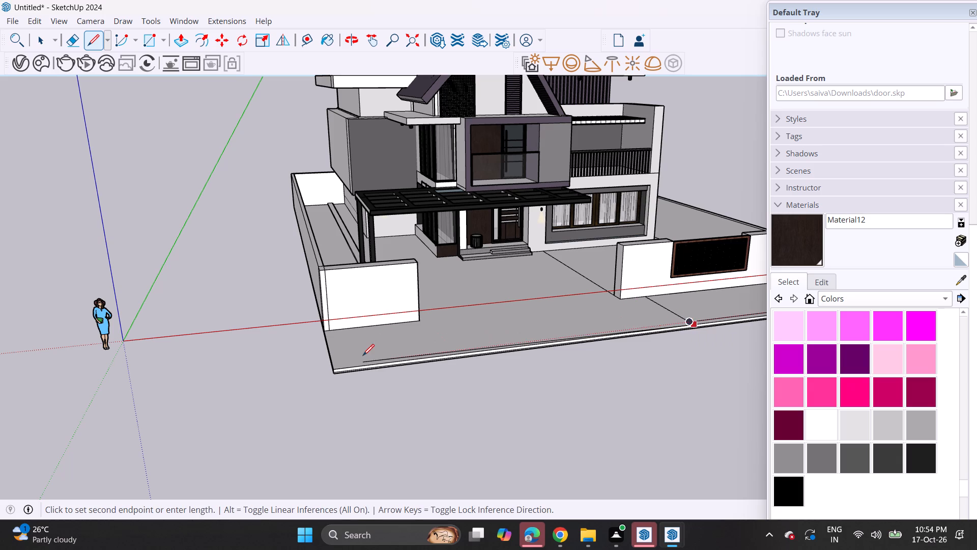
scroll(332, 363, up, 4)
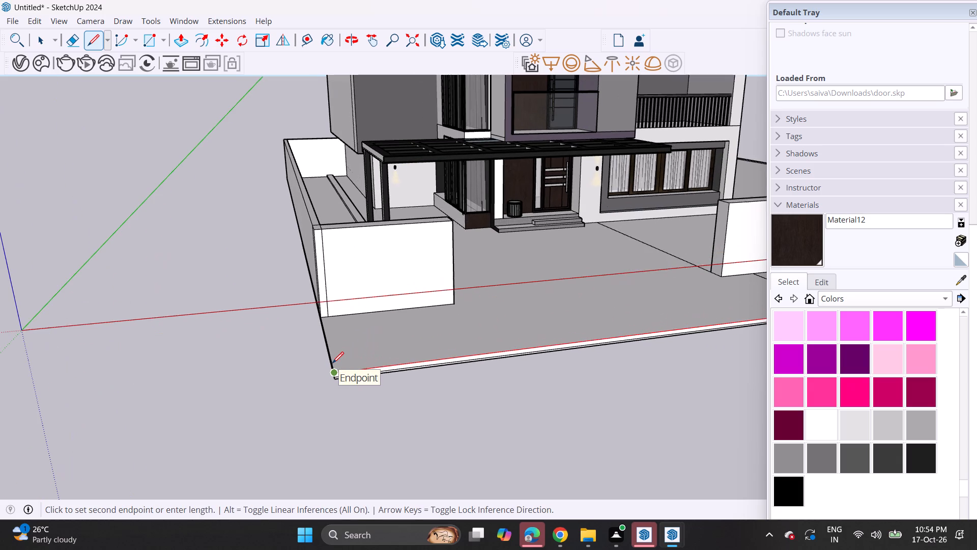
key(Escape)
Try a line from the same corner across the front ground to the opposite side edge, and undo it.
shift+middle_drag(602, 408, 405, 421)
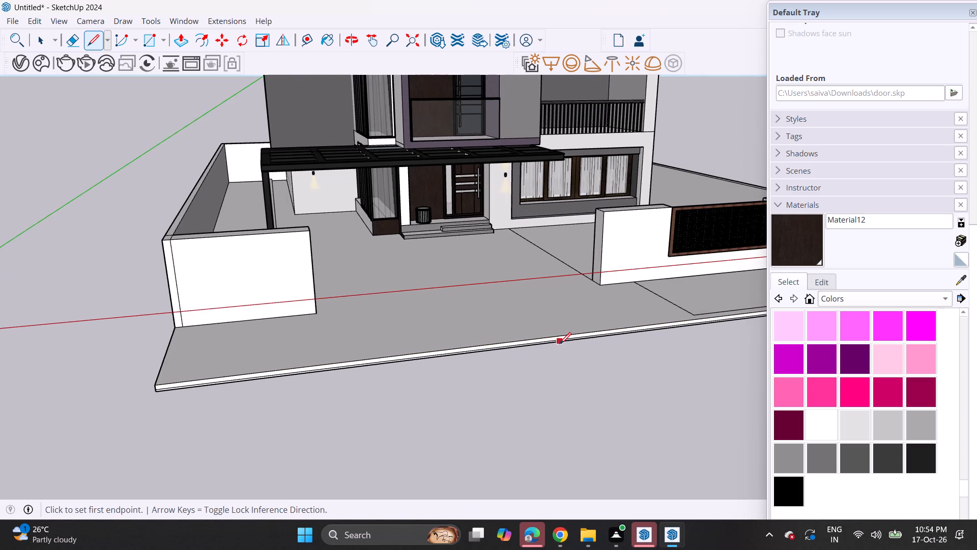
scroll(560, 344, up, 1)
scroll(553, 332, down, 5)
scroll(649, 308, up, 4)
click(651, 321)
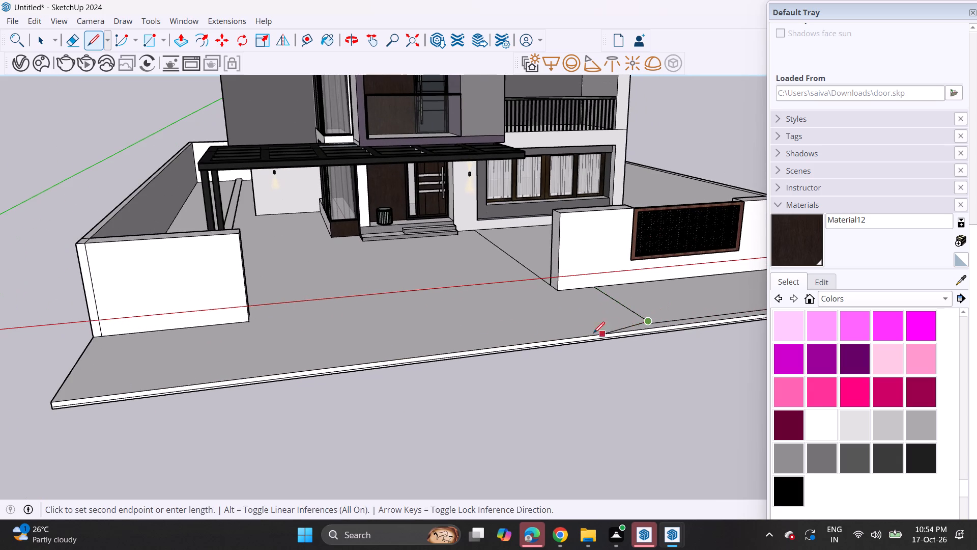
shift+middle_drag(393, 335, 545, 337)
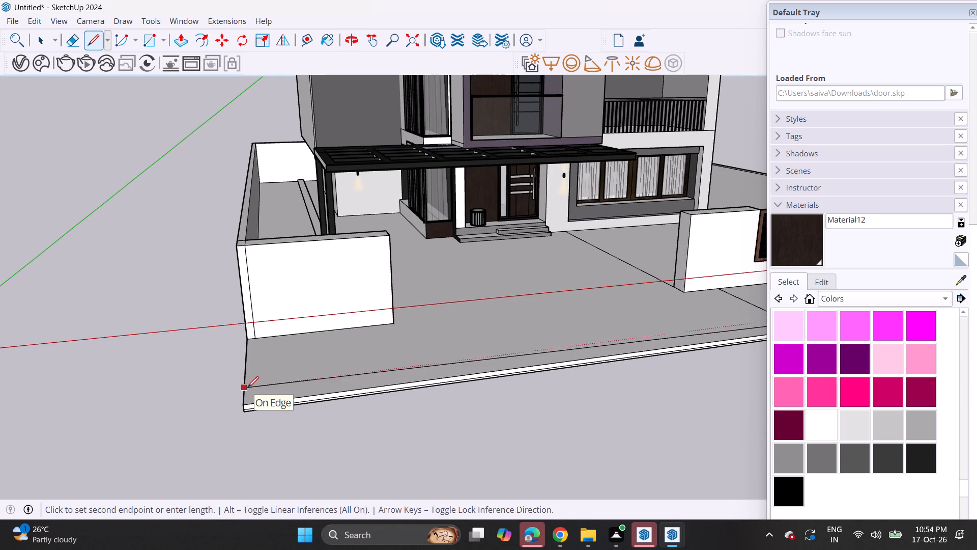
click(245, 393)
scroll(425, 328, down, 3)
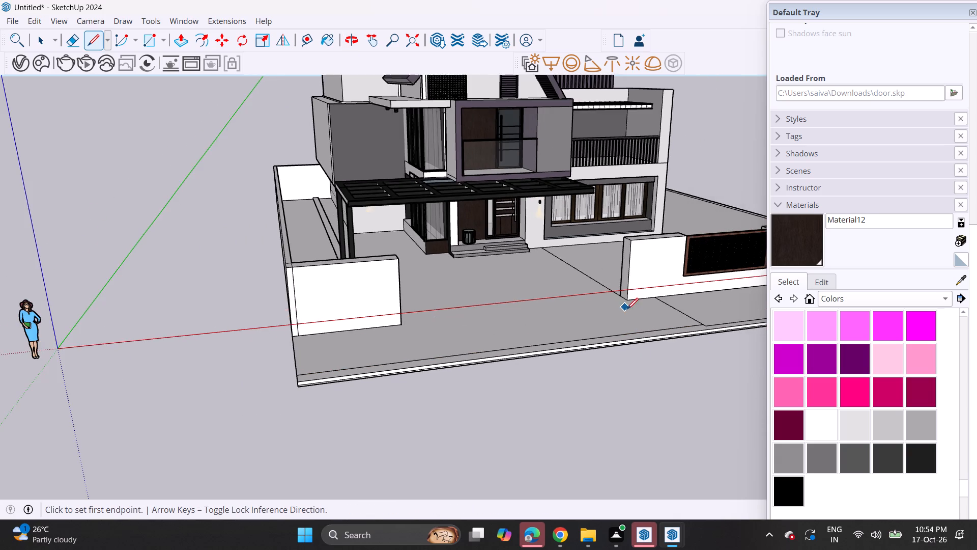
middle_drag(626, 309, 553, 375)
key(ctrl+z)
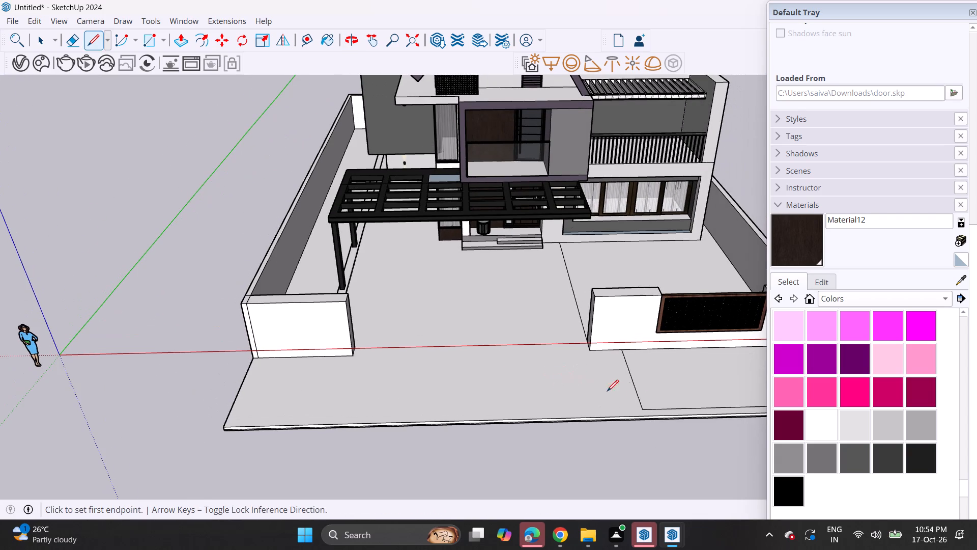
Draw a ground line along the red axis from the corner to the opposite side edge, completing a narrow strip along the front edge.
scroll(679, 410, up, 2)
click(638, 410)
middle_drag(408, 416, 544, 377)
click(266, 376)
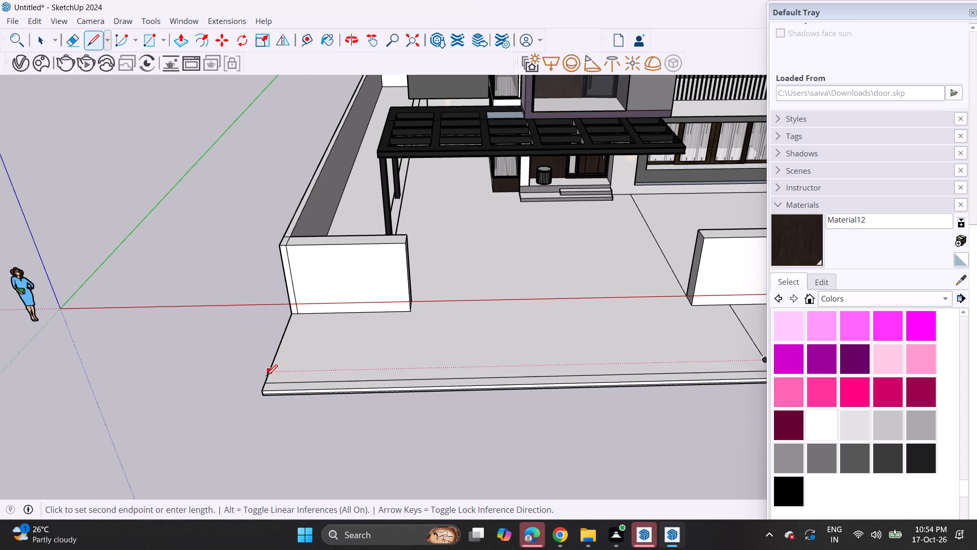
key(space)
click(250, 324)
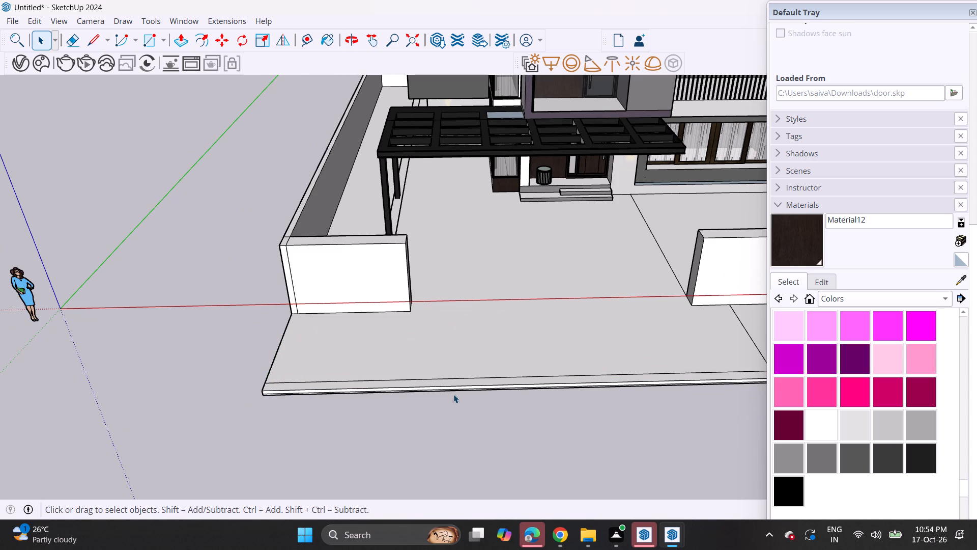
Push/Pull the narrow strip along the ground's front edge slightly upward into a low kerb.
middle_drag(450, 389, 405, 364)
middle_drag(626, 331, 400, 308)
scroll(621, 331, up, 1)
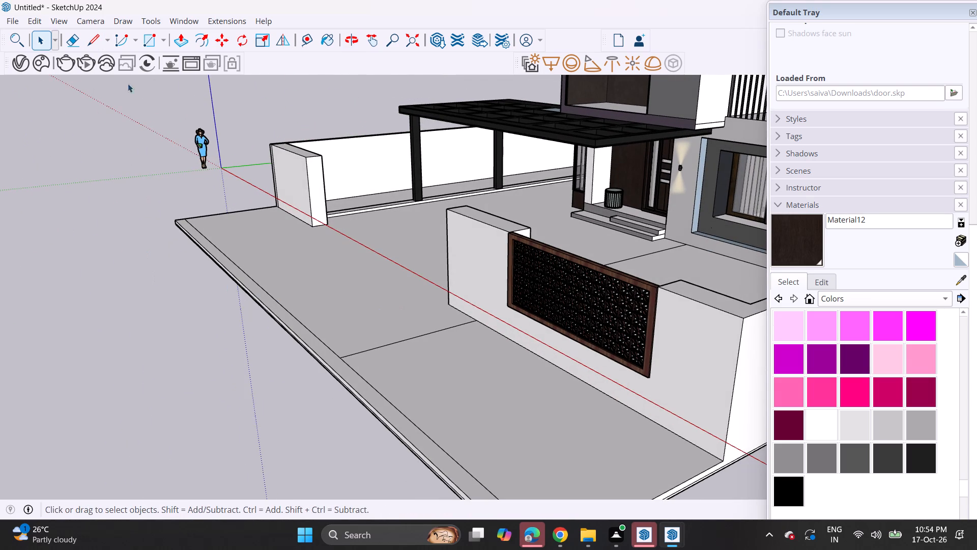
click(183, 44)
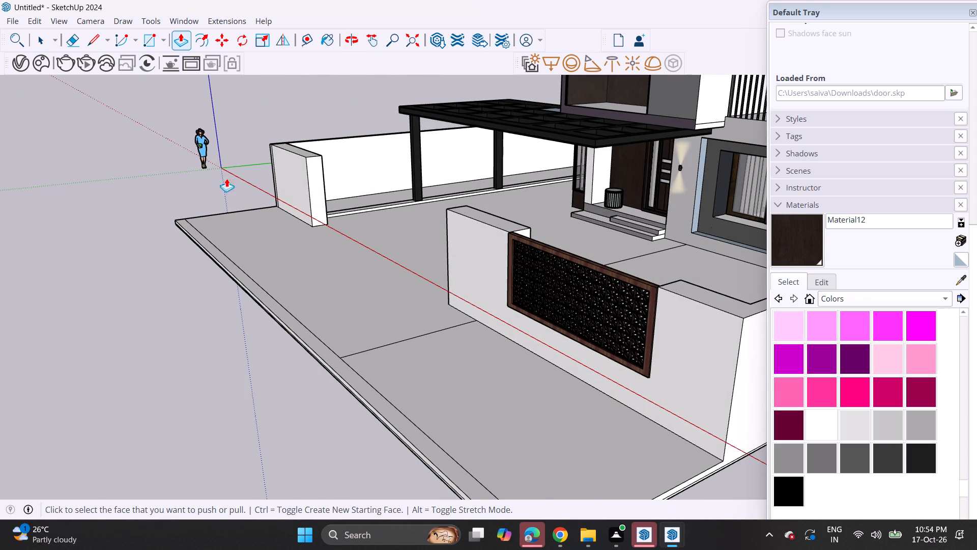
click(280, 318)
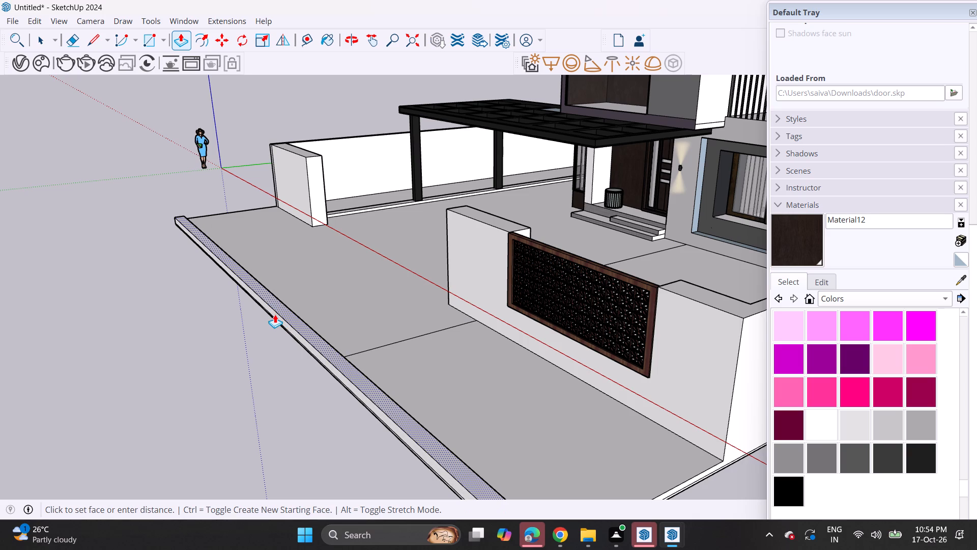
scroll(274, 315, up, 5)
middle_drag(274, 313, 207, 285)
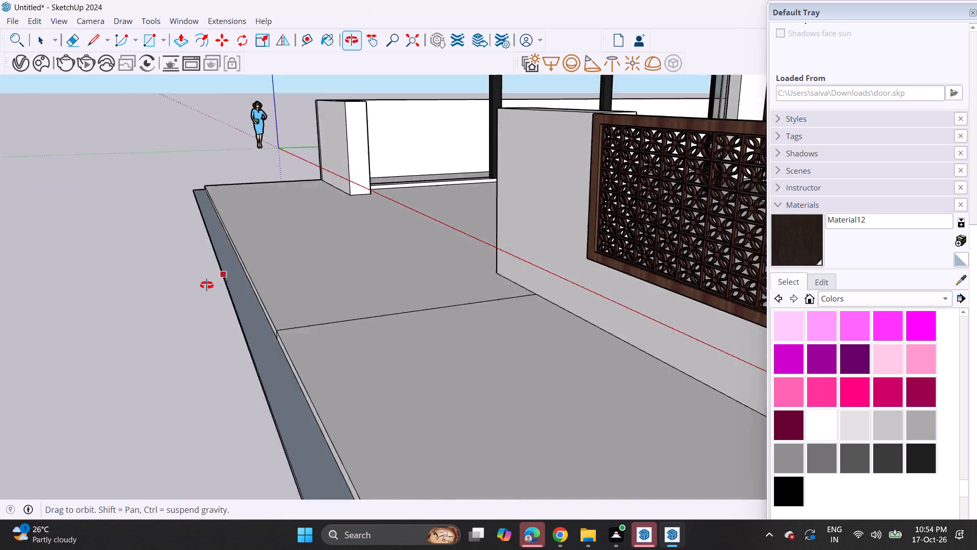
middle_drag(207, 285, 238, 260)
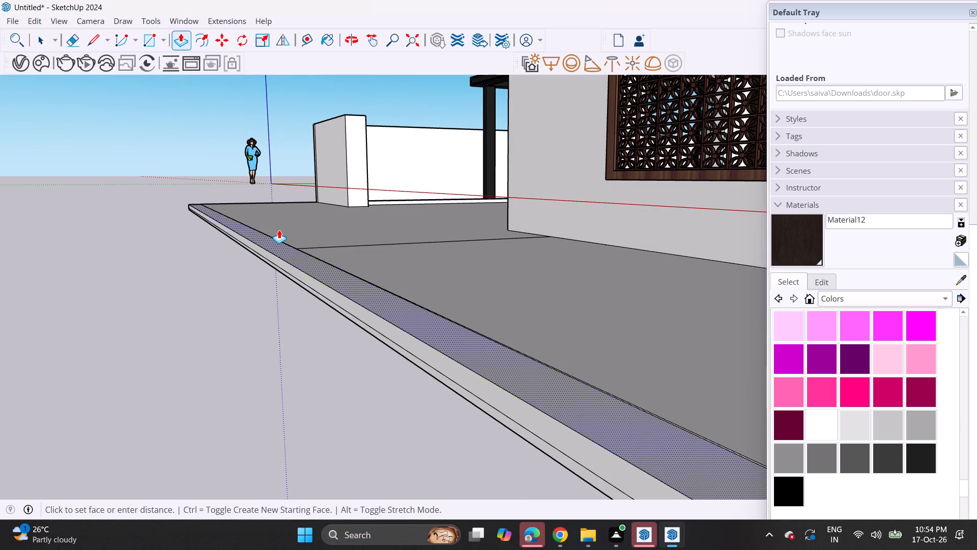
click(278, 230)
Draw two parallel ground lines across the gate opening, joining the inner and outer base corners of the two front wall ends.
middle_drag(225, 228, 498, 275)
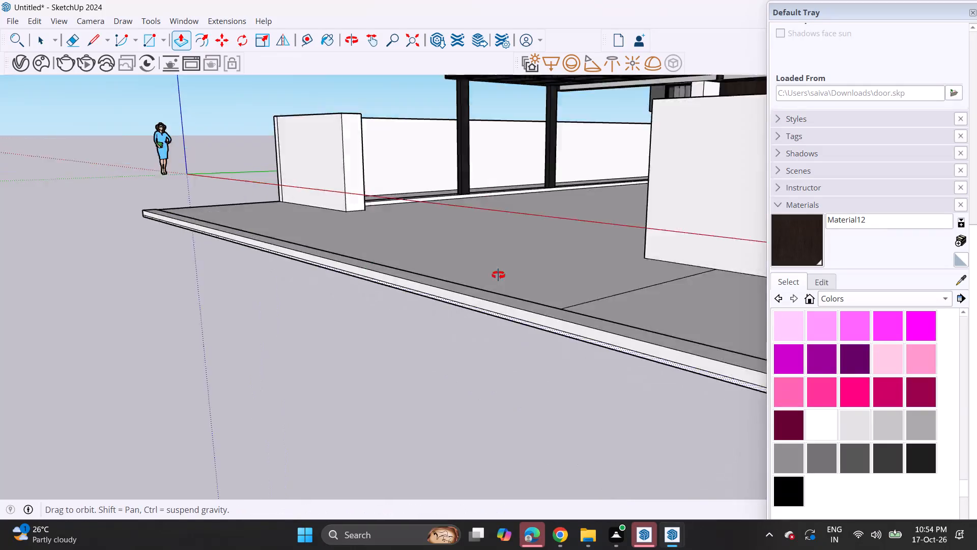
middle_drag(498, 275, 514, 277)
scroll(511, 236, down, 6)
middle_drag(487, 255, 502, 291)
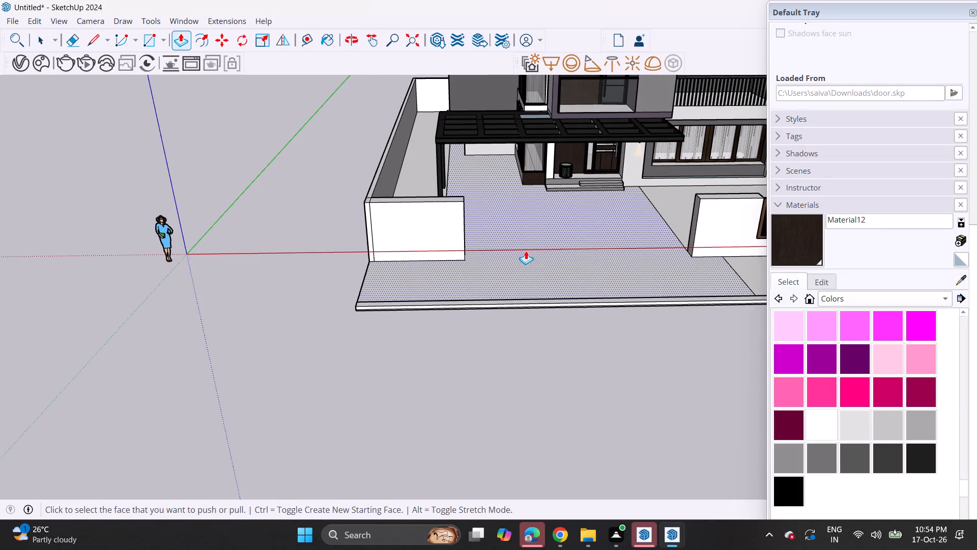
shift+middle_drag(526, 250, 424, 270)
scroll(418, 271, up, 3)
middle_drag(418, 271, 412, 299)
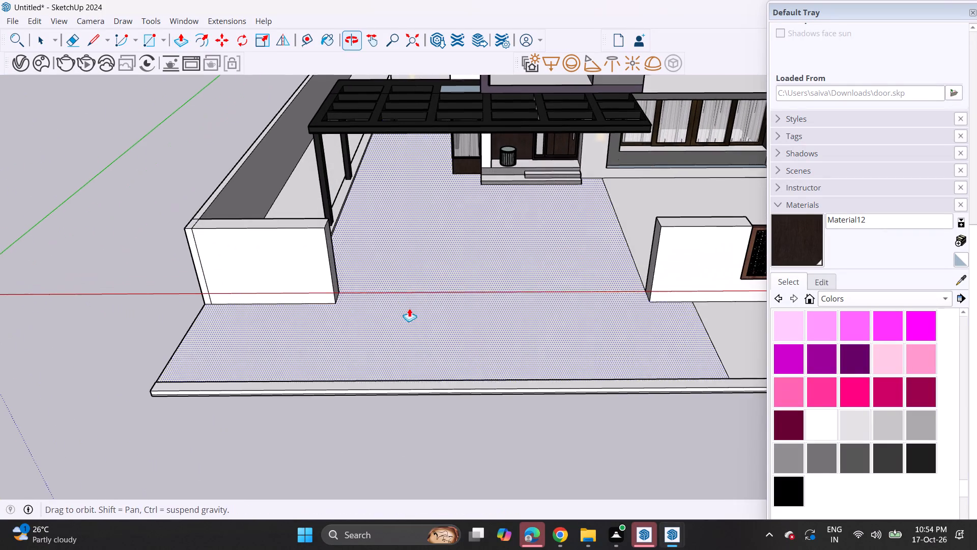
click(94, 50)
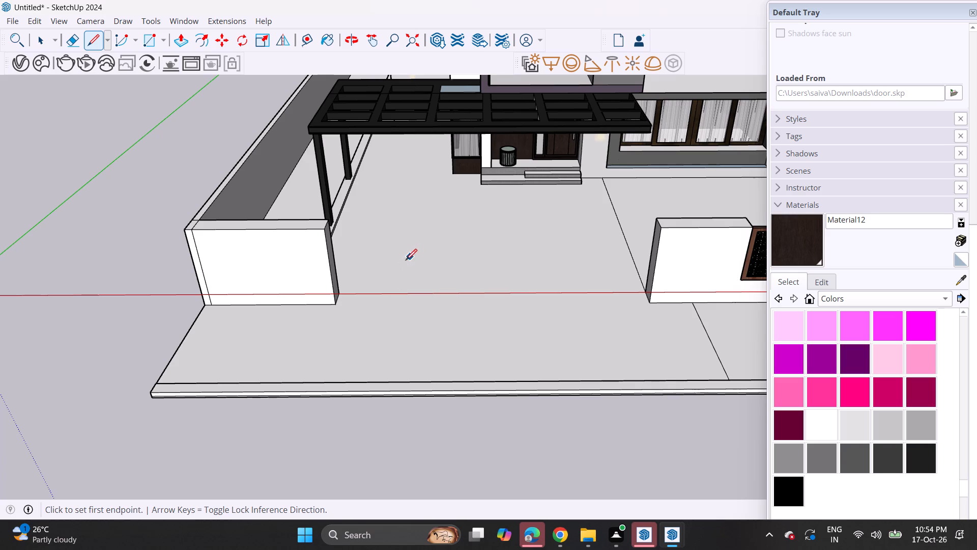
click(342, 294)
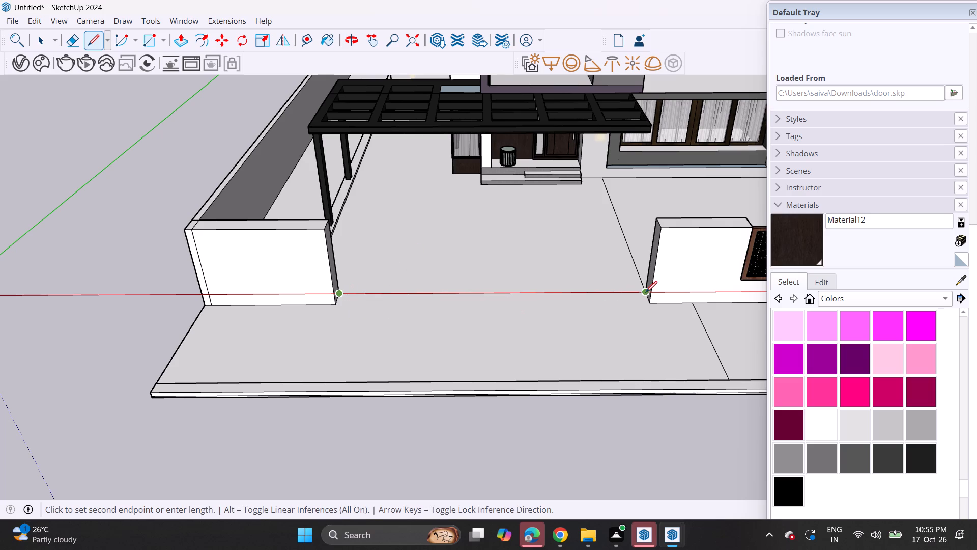
click(646, 292)
drag(336, 310, 343, 314)
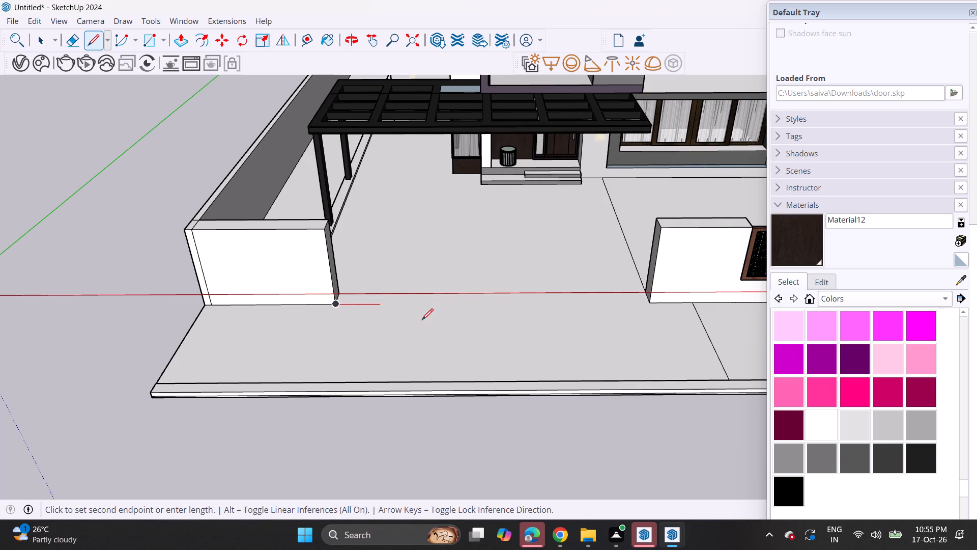
click(647, 301)
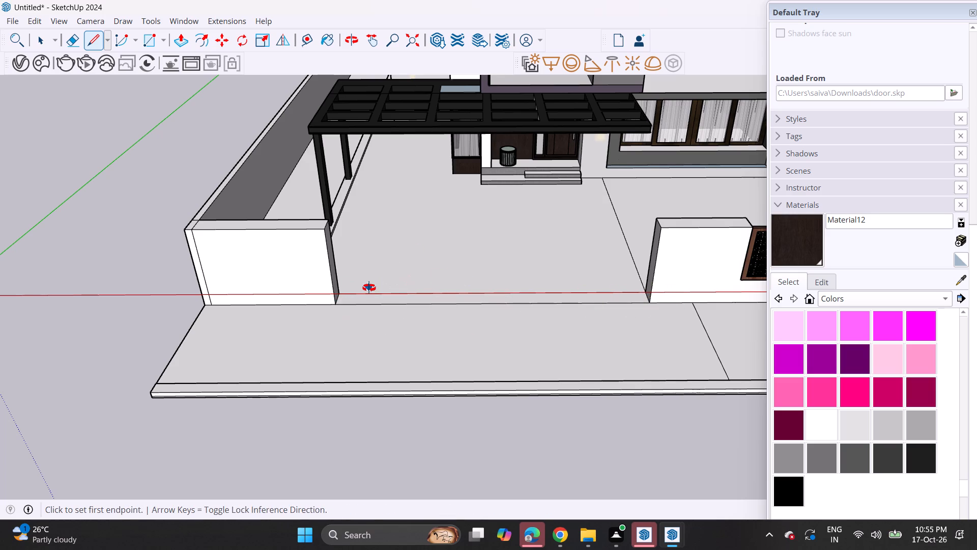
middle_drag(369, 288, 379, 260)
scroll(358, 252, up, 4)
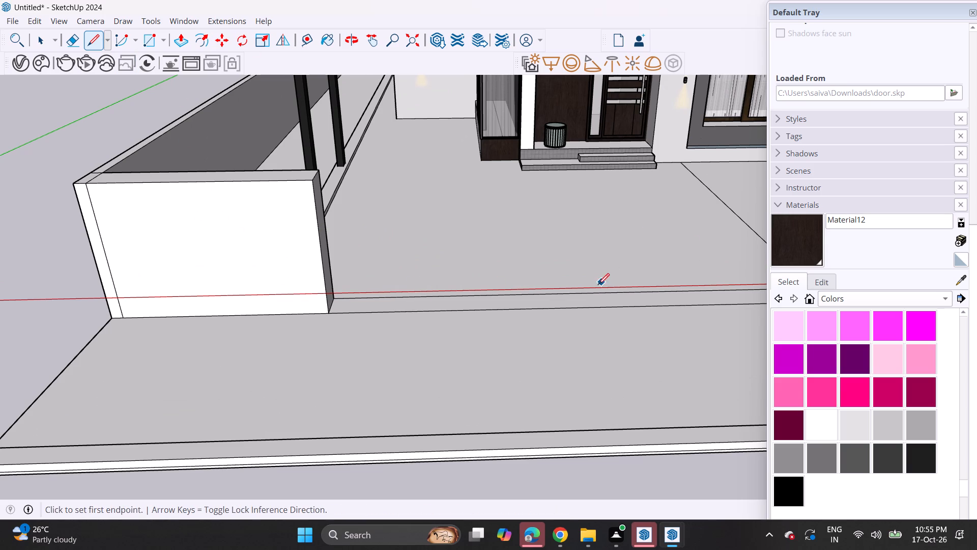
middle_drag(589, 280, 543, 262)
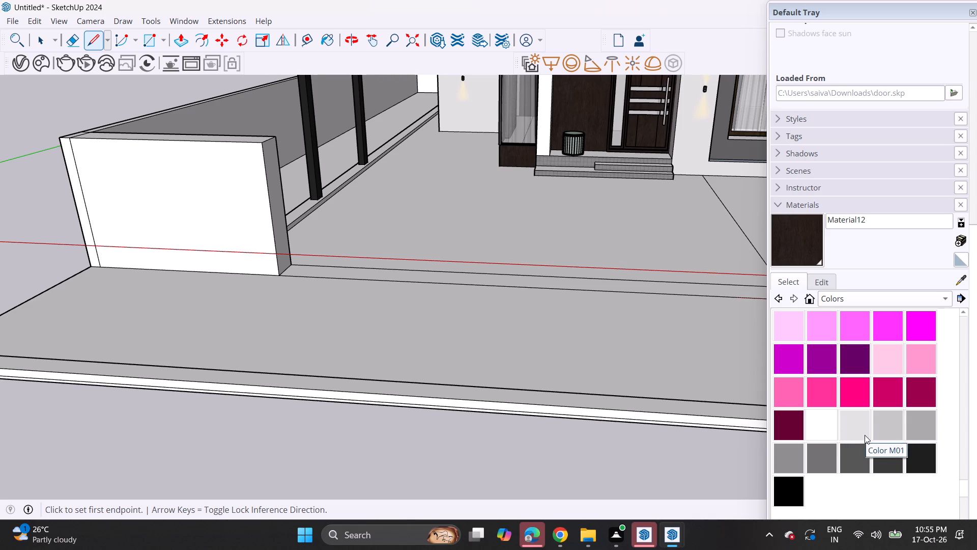
Paint the driveway ground inside the gate opening with Slate Light Tile from the Tile material collection.
click(822, 284)
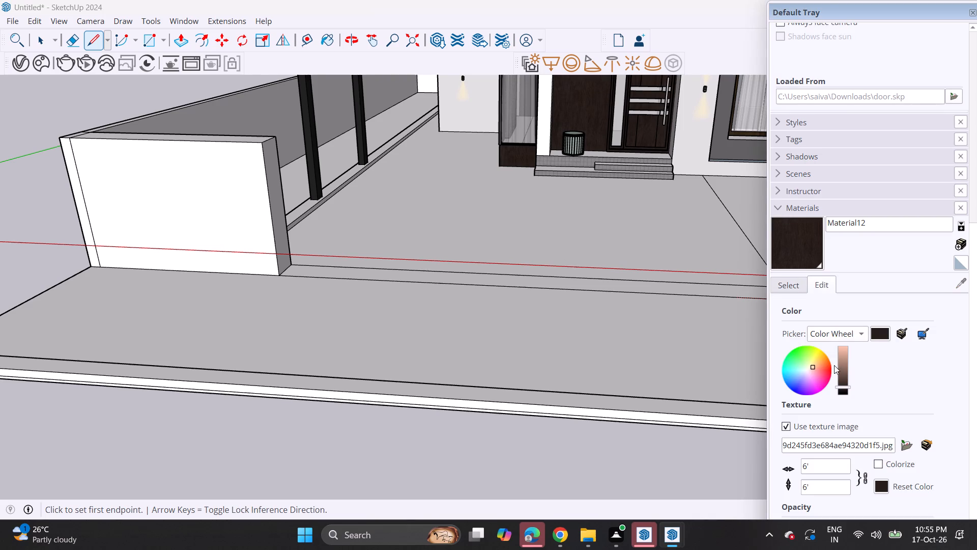
scroll(828, 401, down, 4)
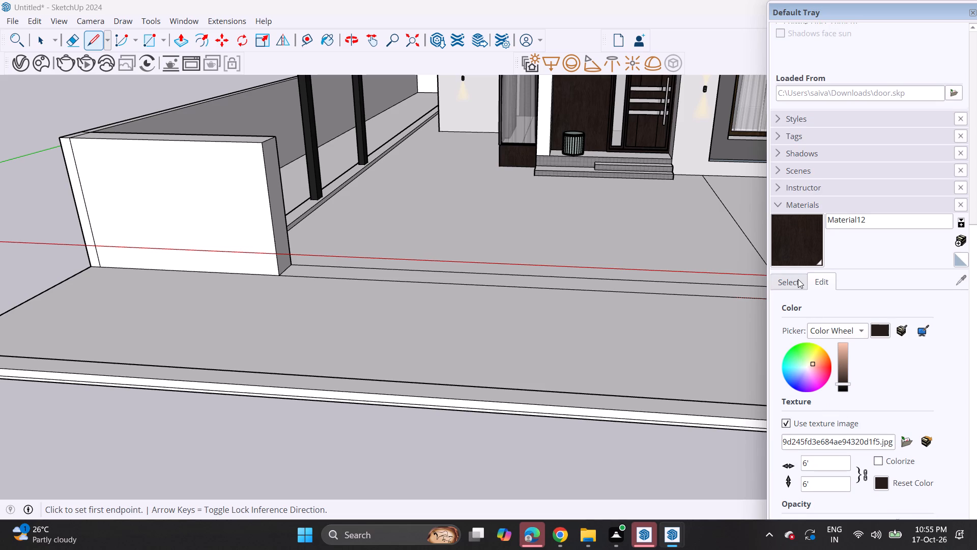
right_click(798, 279)
click(798, 279)
click(845, 301)
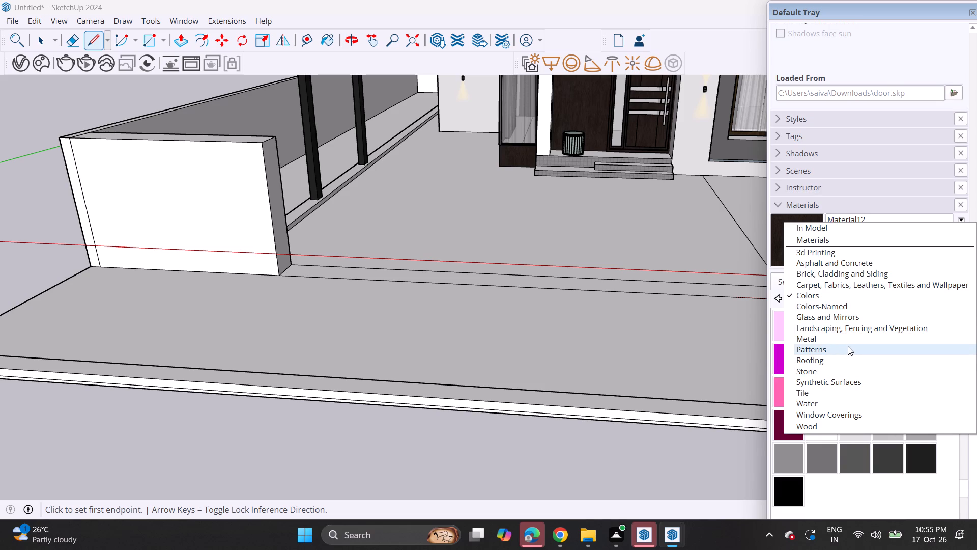
click(845, 370)
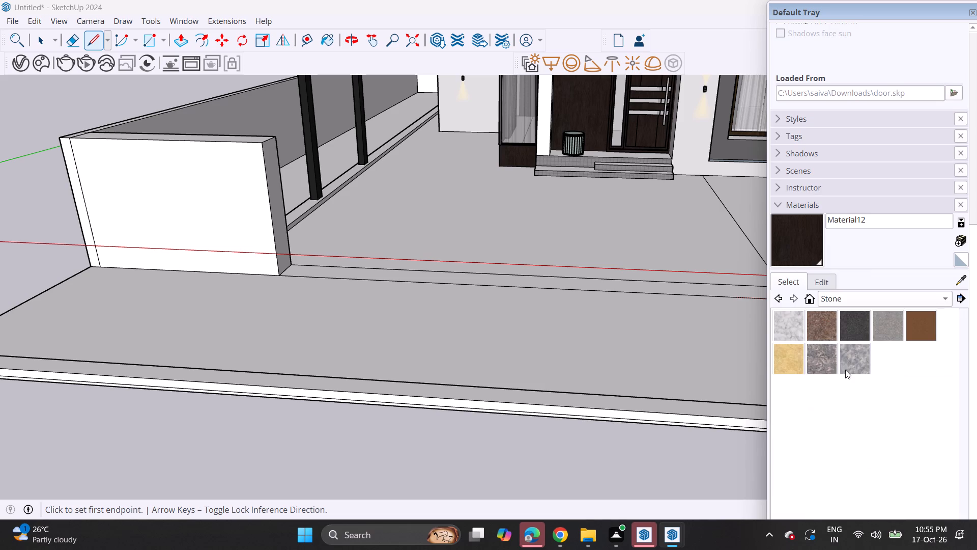
click(838, 301)
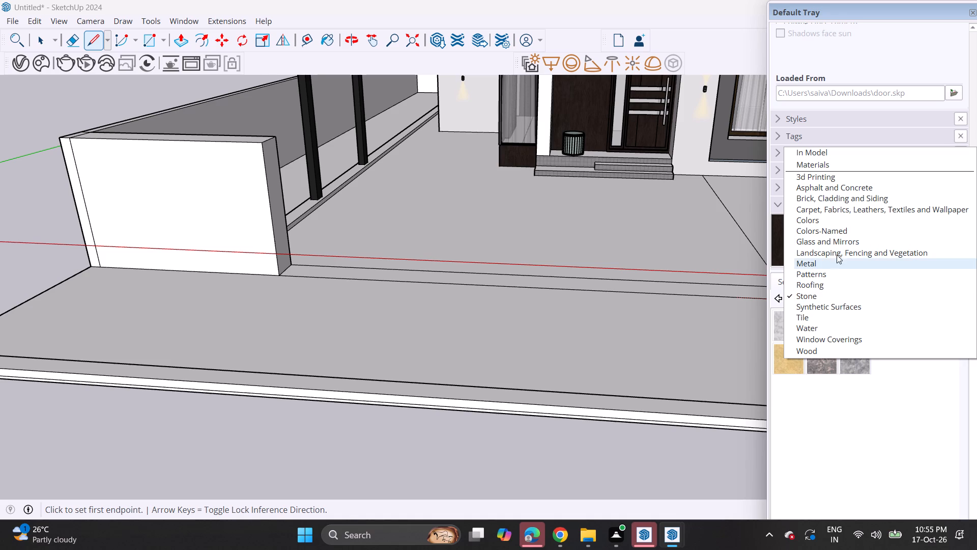
click(827, 319)
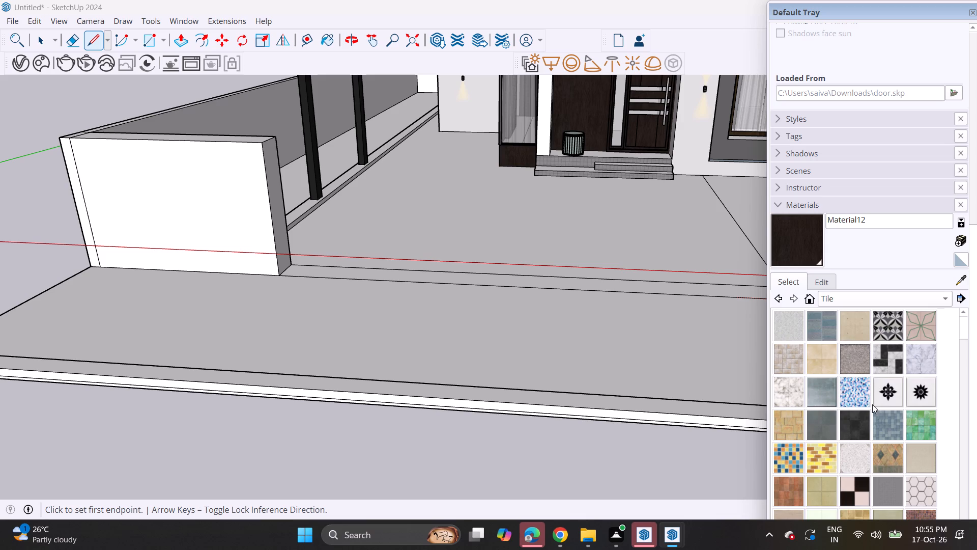
scroll(870, 407, down, 3)
click(882, 419)
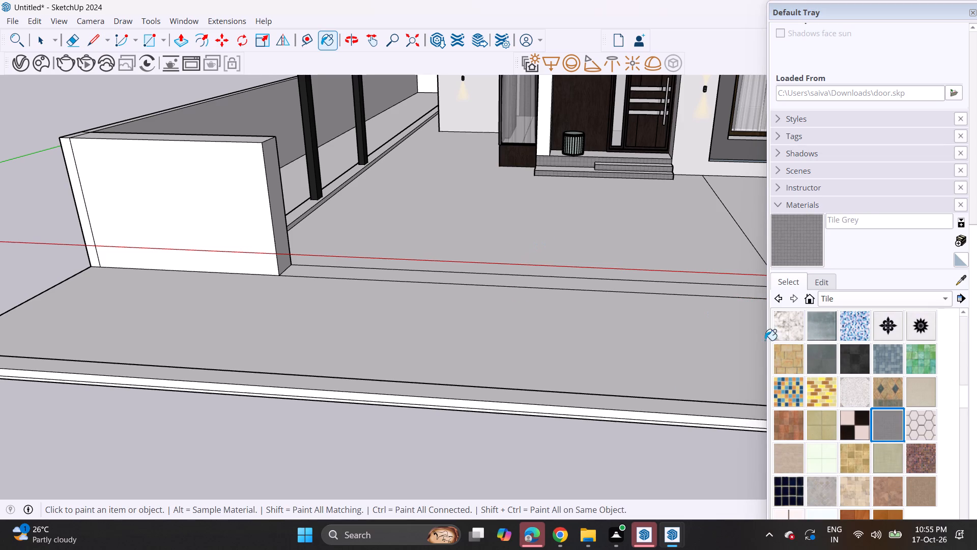
click(864, 353)
click(573, 235)
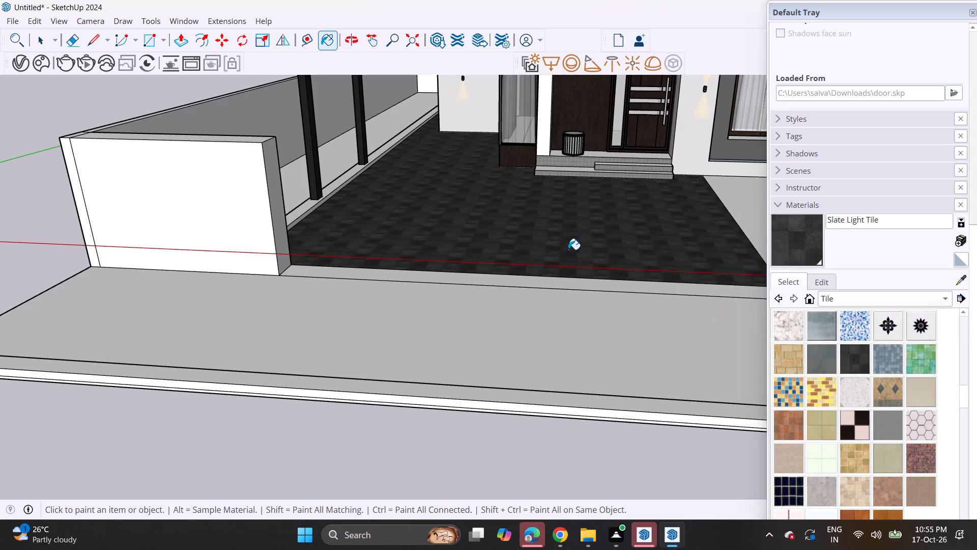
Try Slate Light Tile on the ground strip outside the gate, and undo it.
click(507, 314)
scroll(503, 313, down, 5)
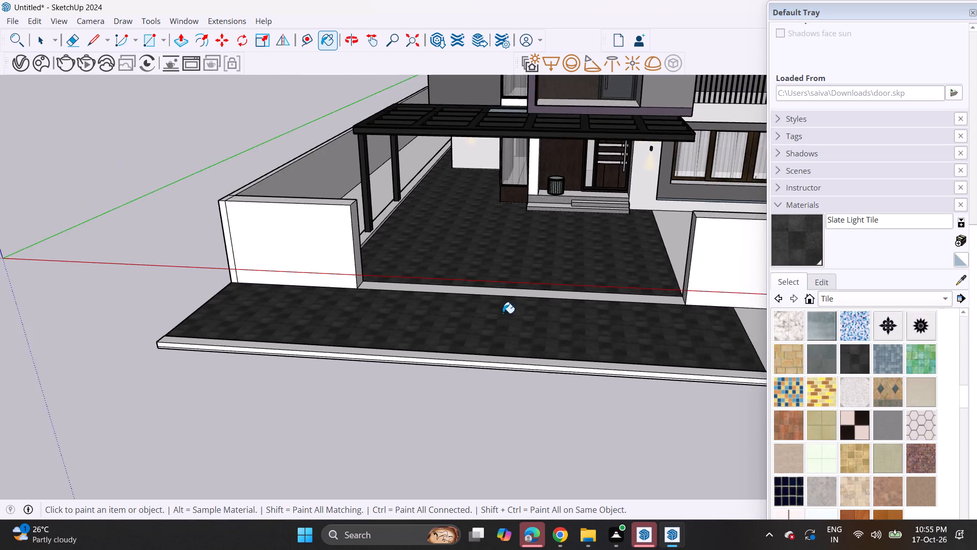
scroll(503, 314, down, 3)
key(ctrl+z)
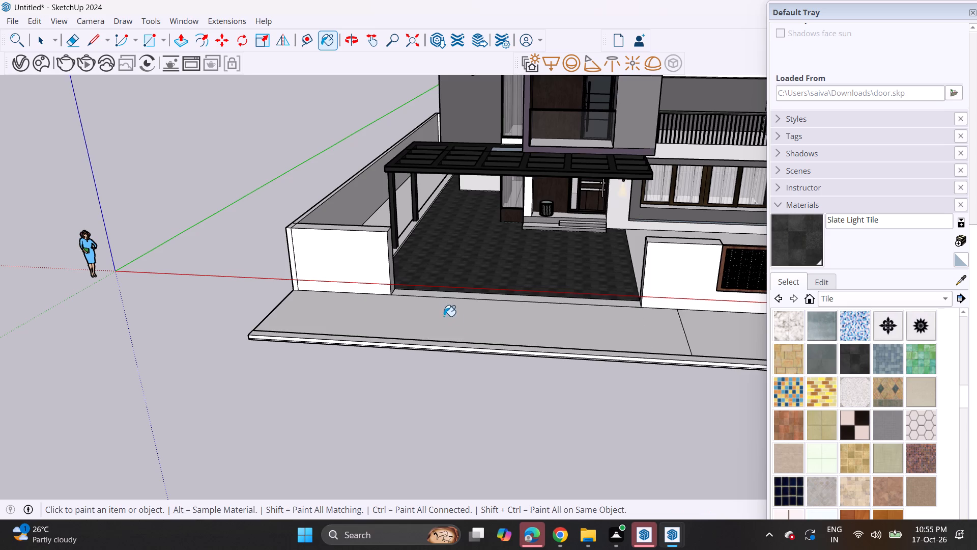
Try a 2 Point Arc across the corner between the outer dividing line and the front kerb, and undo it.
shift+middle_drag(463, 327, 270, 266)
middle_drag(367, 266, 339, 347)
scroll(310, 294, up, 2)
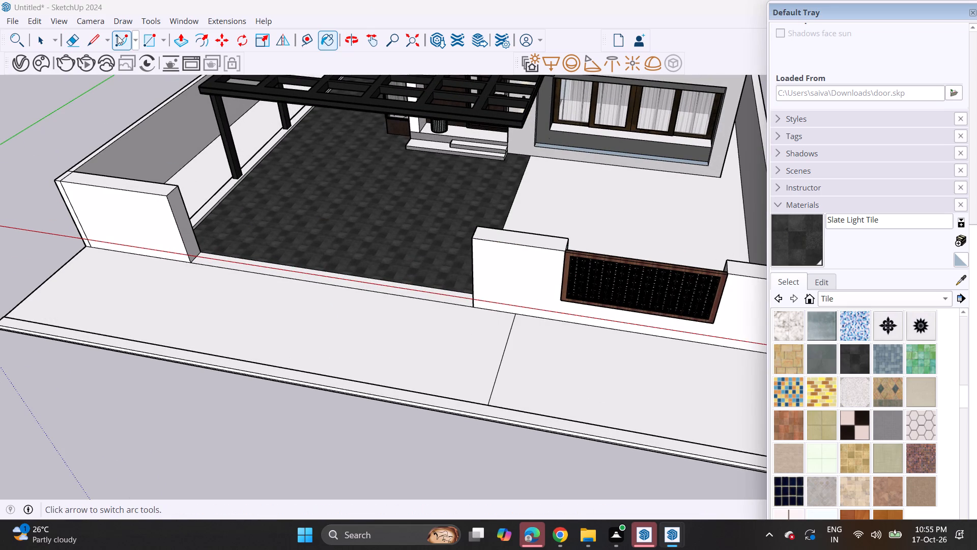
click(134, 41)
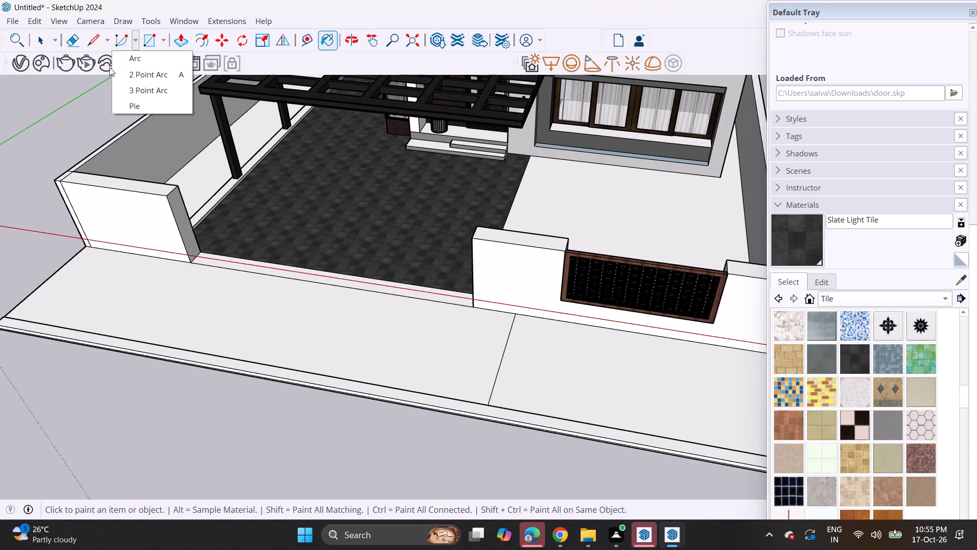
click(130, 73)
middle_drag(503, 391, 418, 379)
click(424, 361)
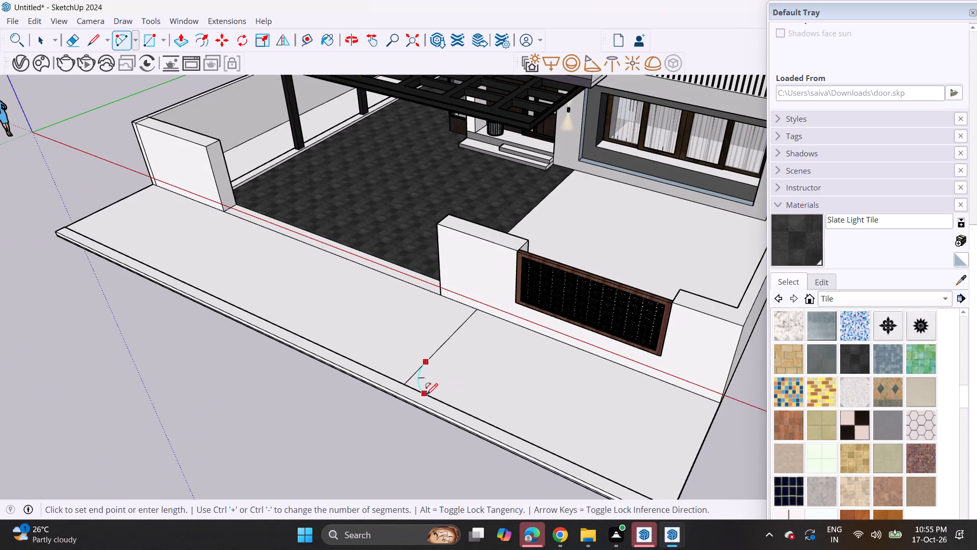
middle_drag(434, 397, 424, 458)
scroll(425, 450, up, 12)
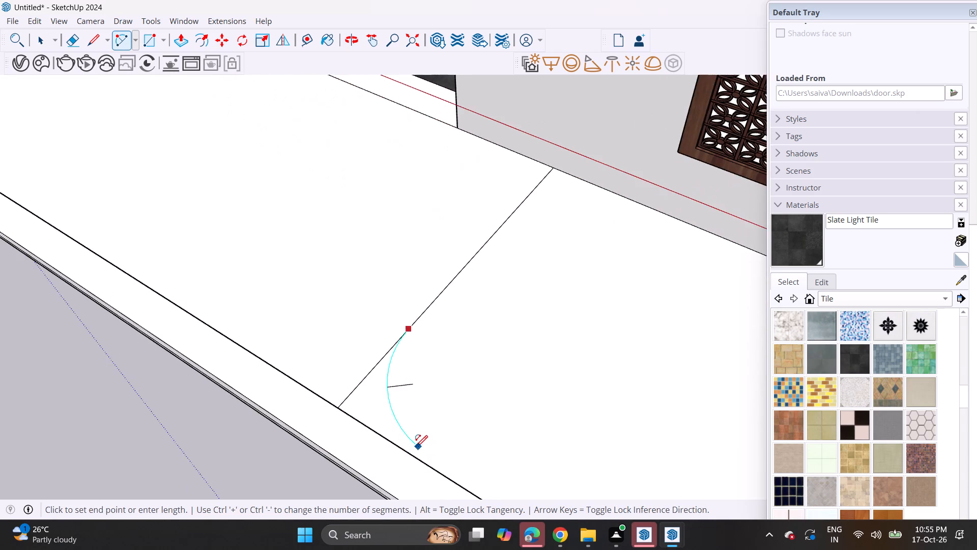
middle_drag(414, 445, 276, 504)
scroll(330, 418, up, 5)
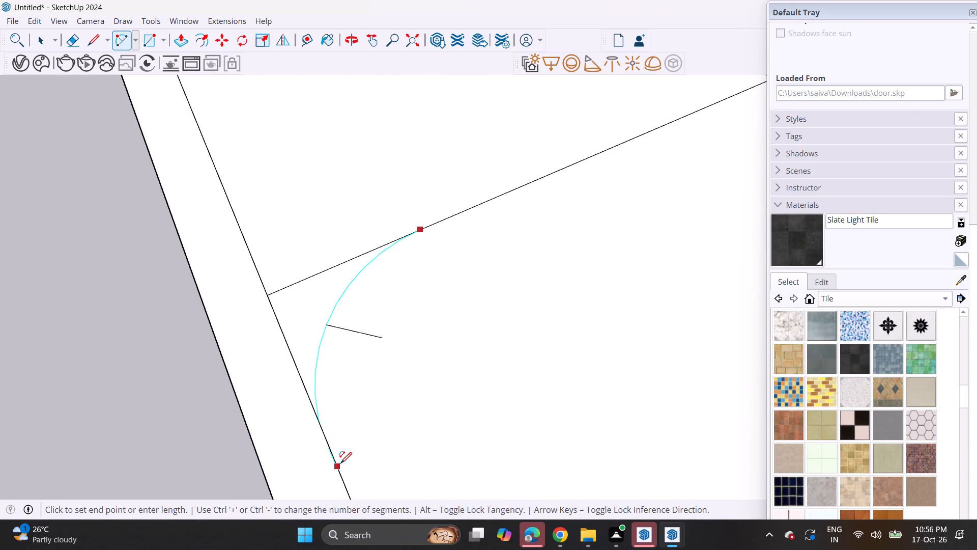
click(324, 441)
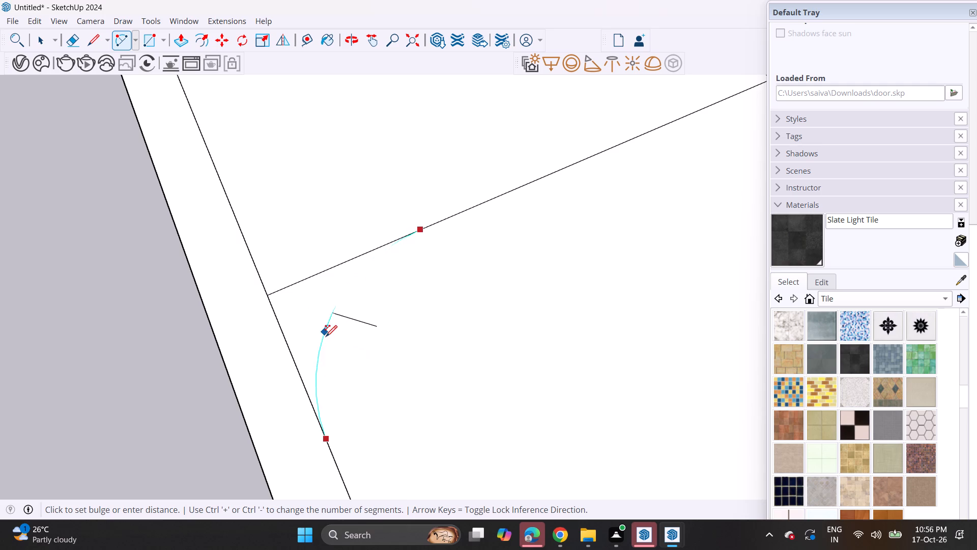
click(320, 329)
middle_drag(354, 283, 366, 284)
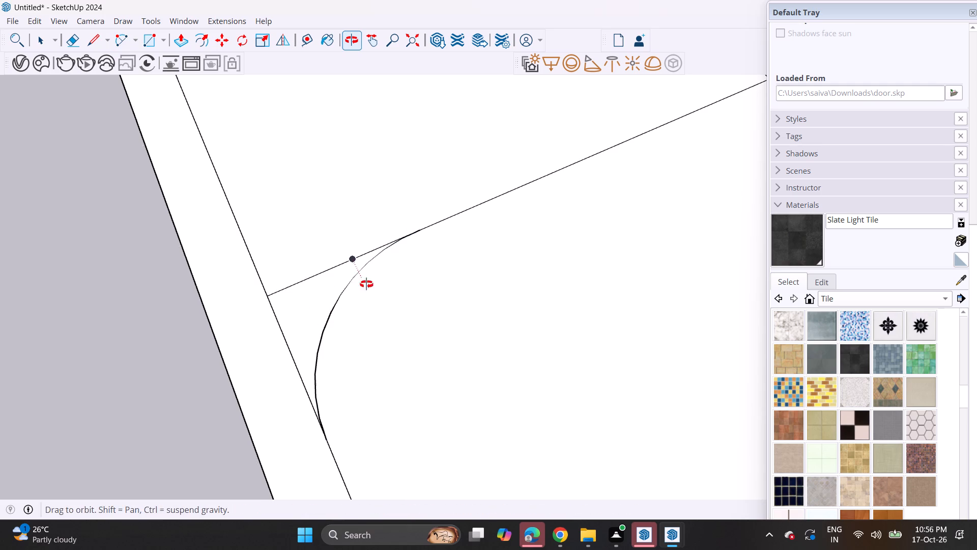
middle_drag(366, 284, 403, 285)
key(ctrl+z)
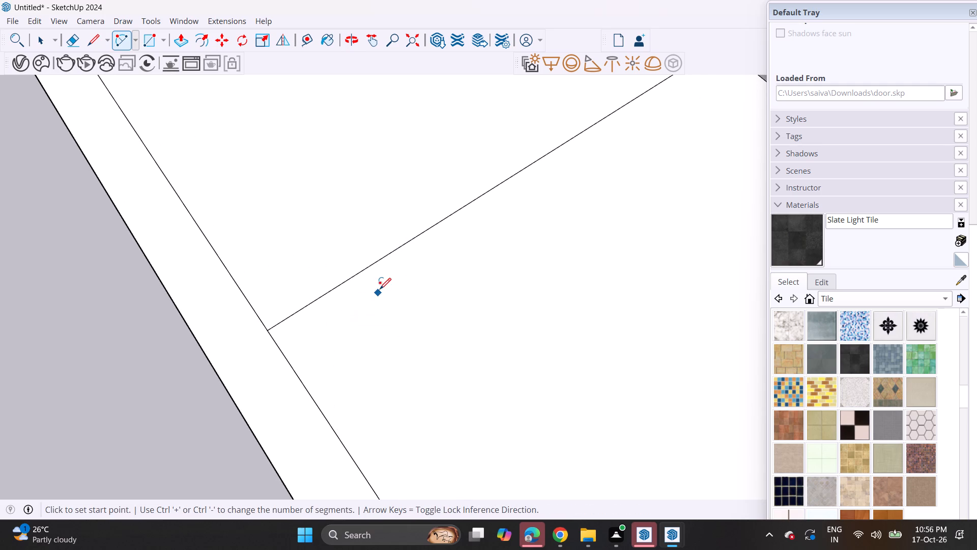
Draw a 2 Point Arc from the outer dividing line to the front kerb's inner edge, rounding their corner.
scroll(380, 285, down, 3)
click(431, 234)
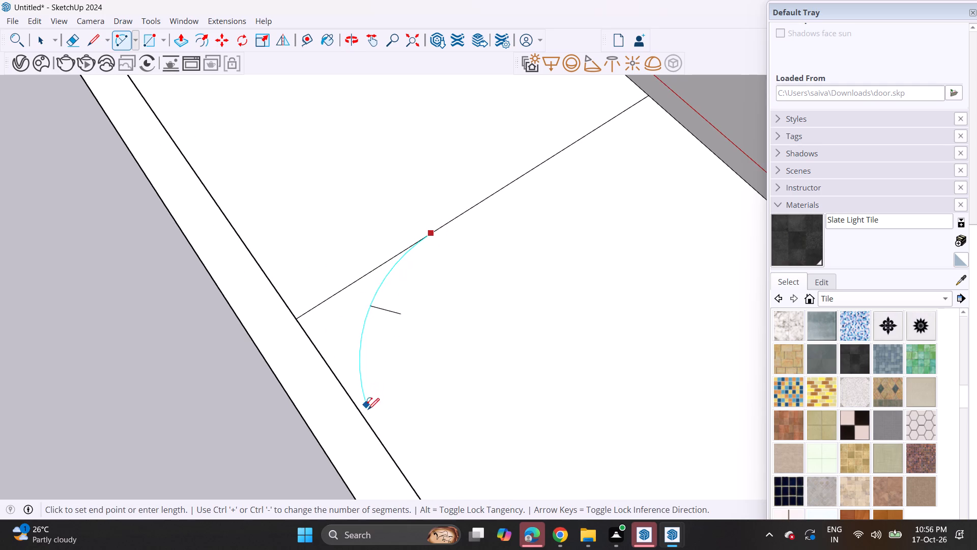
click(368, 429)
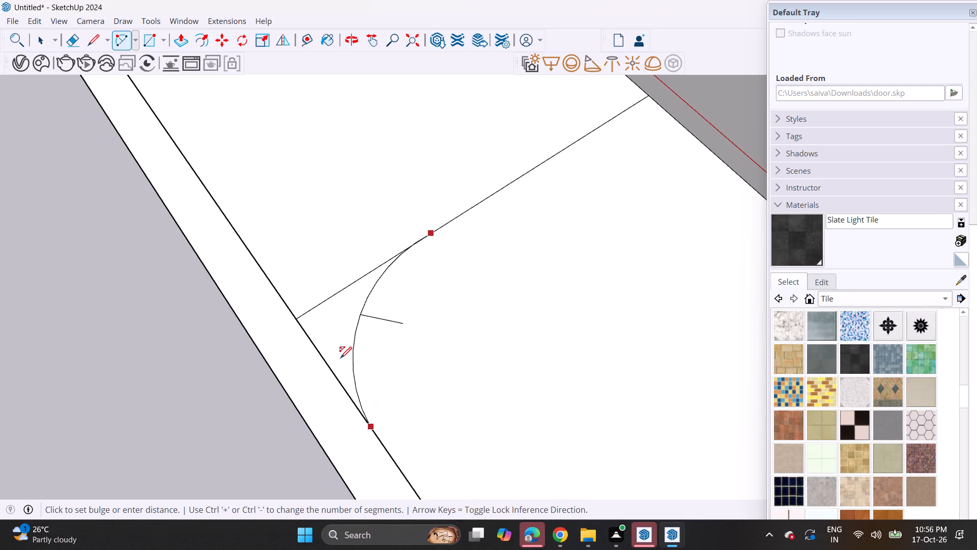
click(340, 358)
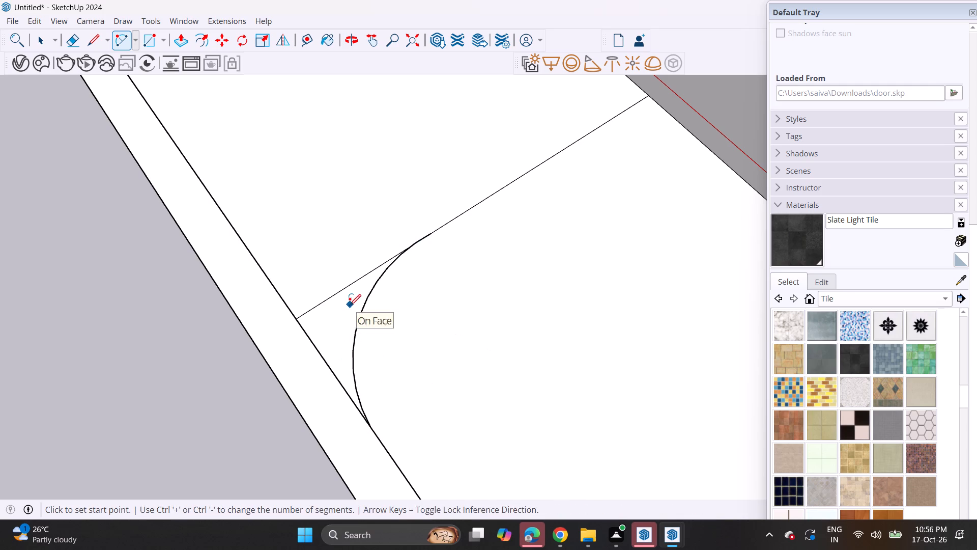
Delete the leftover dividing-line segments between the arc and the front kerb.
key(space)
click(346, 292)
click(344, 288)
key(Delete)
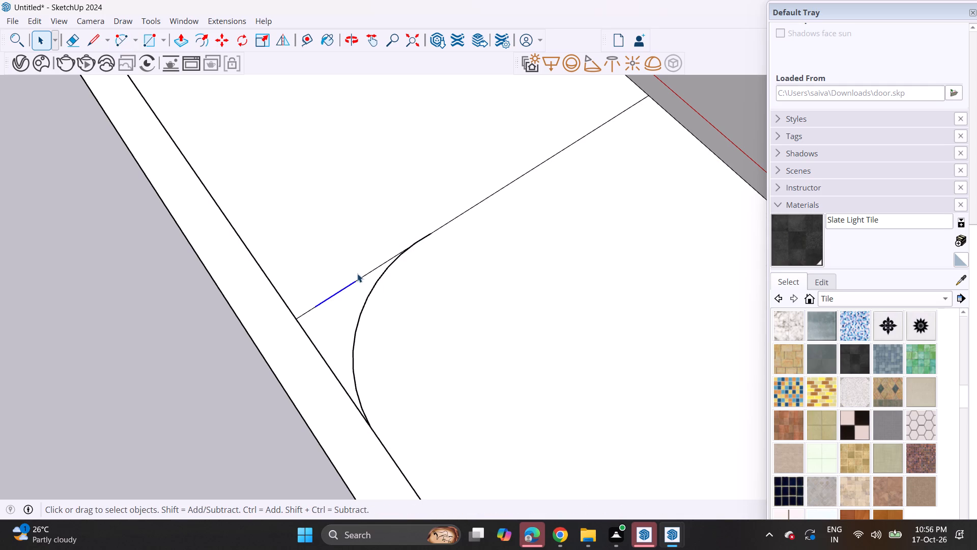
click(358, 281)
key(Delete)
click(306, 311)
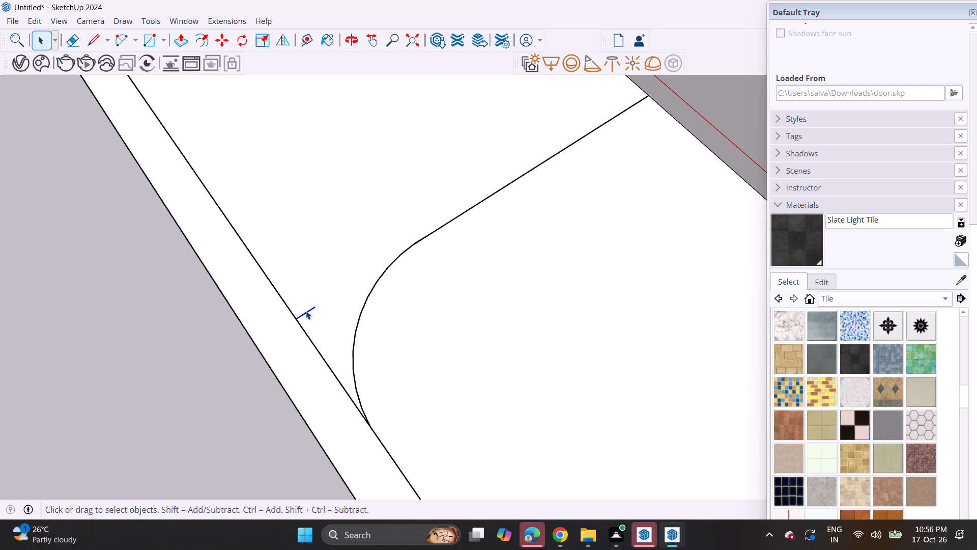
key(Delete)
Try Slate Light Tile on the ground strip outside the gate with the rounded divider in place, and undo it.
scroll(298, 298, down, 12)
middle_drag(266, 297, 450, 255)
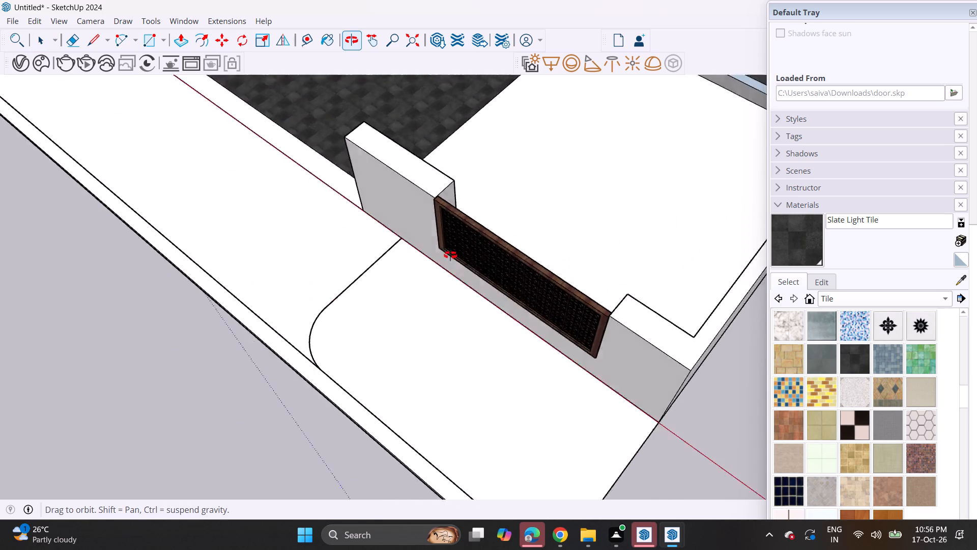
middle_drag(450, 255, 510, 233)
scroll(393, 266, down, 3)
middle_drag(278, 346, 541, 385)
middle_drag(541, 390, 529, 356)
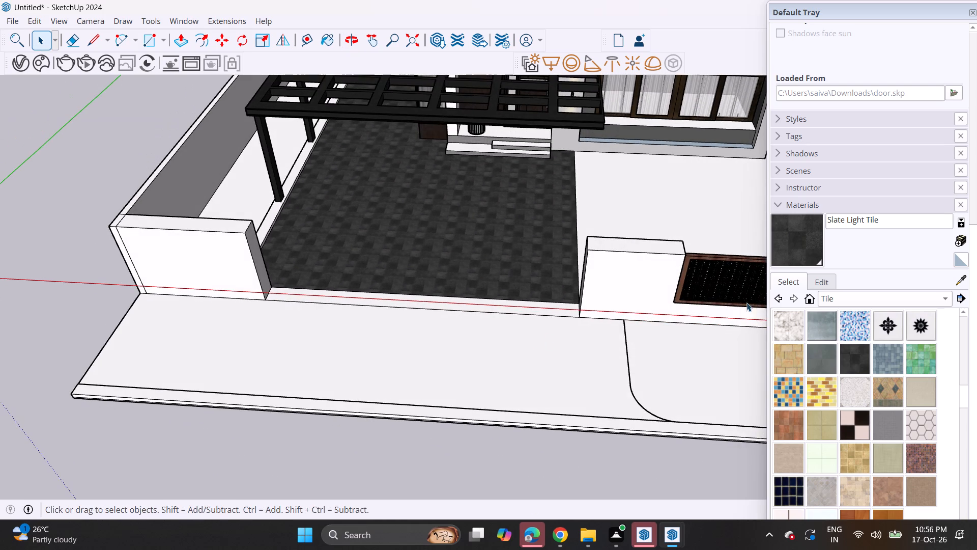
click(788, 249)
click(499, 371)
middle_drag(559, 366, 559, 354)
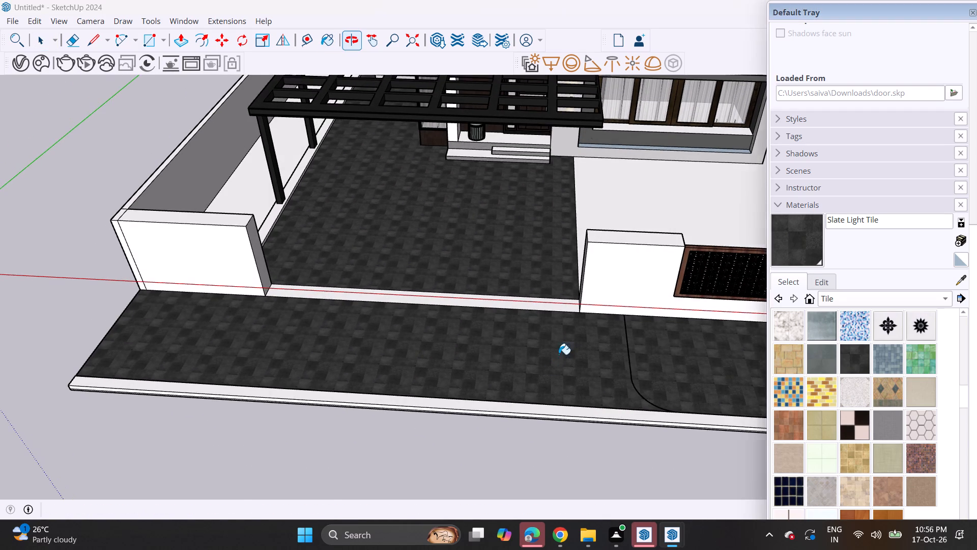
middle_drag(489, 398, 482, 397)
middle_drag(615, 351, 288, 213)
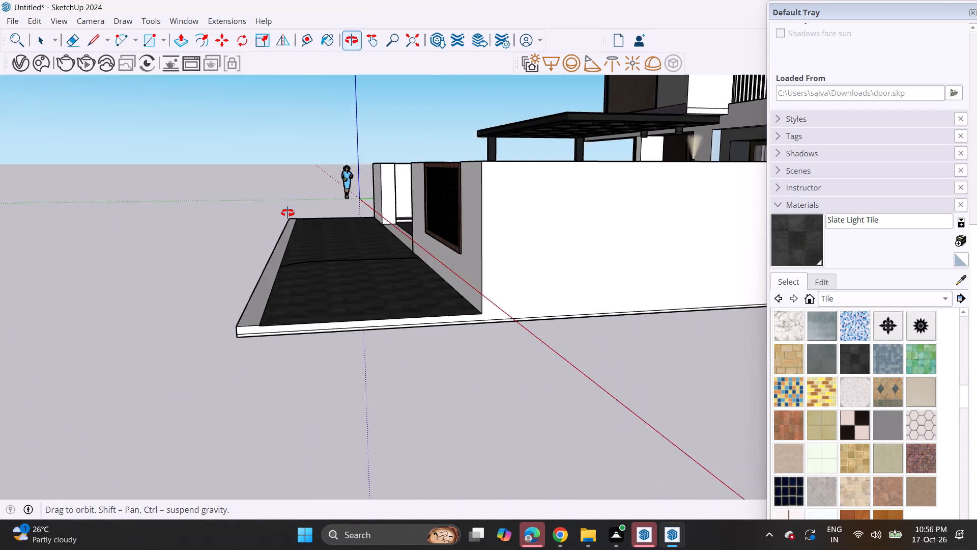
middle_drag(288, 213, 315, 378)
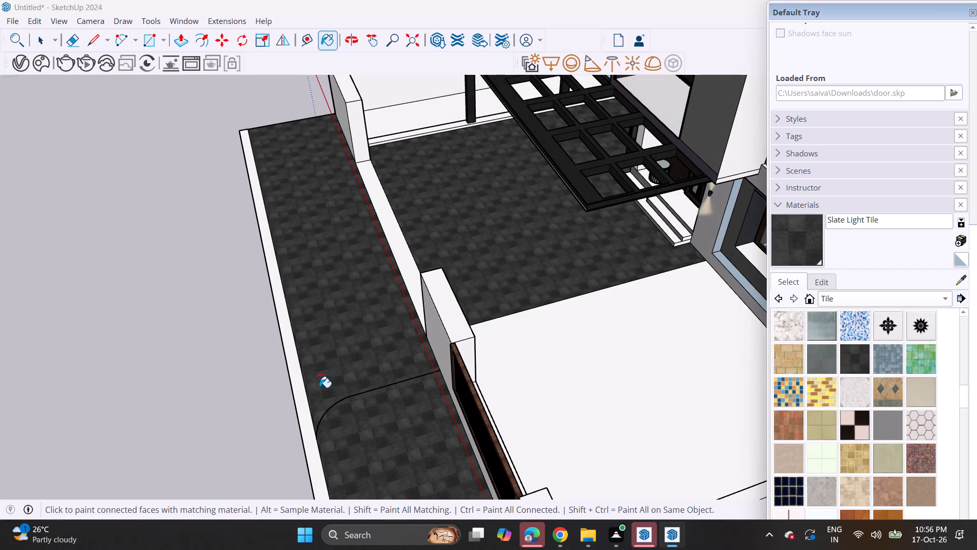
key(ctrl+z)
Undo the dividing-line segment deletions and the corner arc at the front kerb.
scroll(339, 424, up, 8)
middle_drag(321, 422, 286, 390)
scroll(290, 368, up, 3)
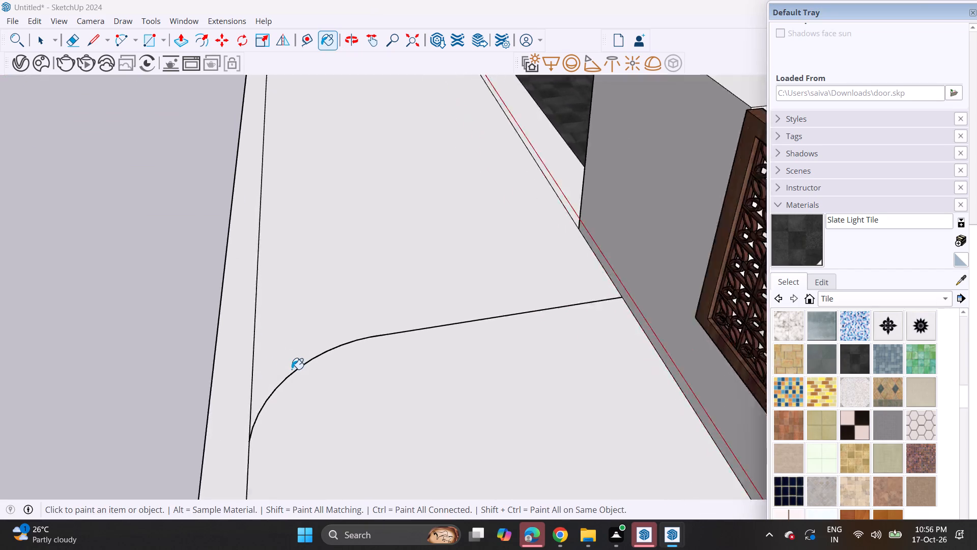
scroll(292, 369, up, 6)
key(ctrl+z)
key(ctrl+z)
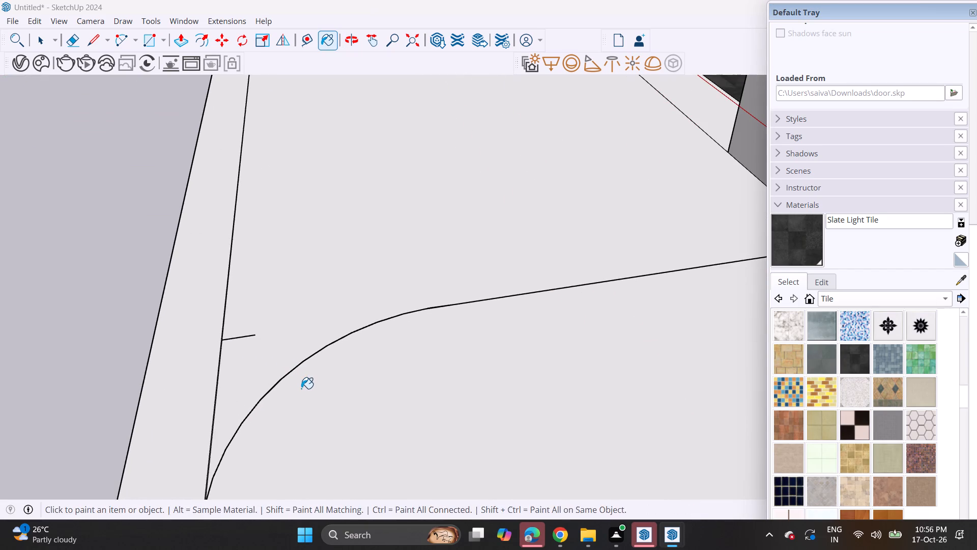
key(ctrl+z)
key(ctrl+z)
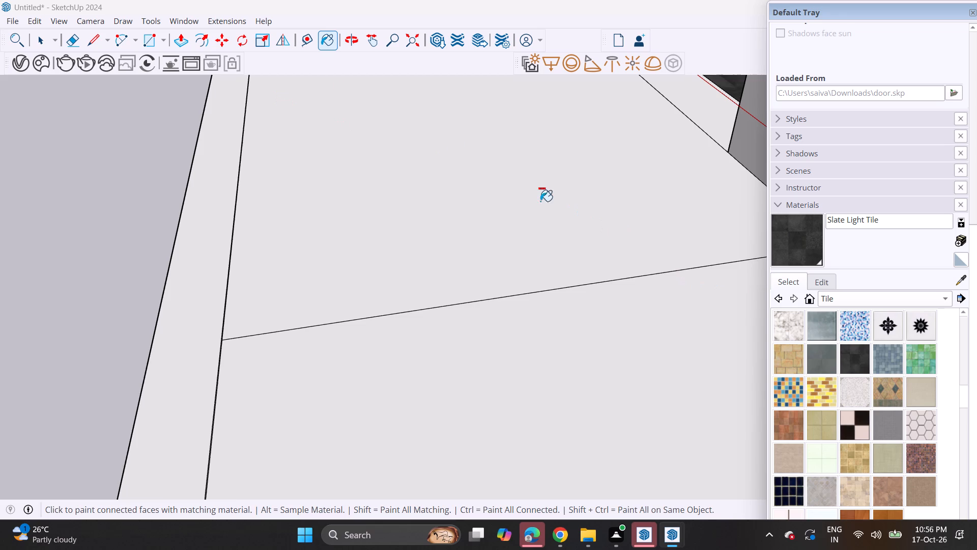
Draw a 2 Point Arc from the front kerb's inner edge to the outer dividing line, rounding their corner.
click(136, 40)
click(143, 76)
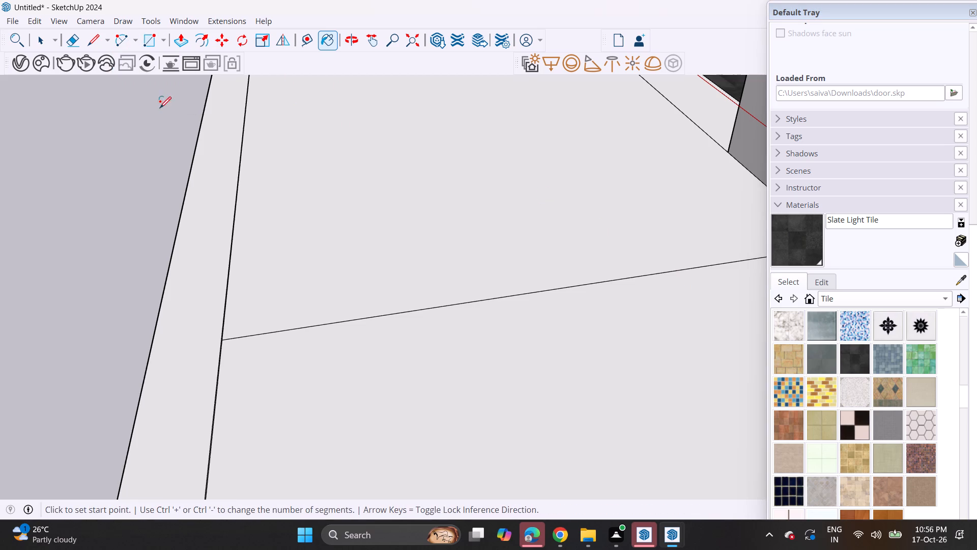
click(209, 481)
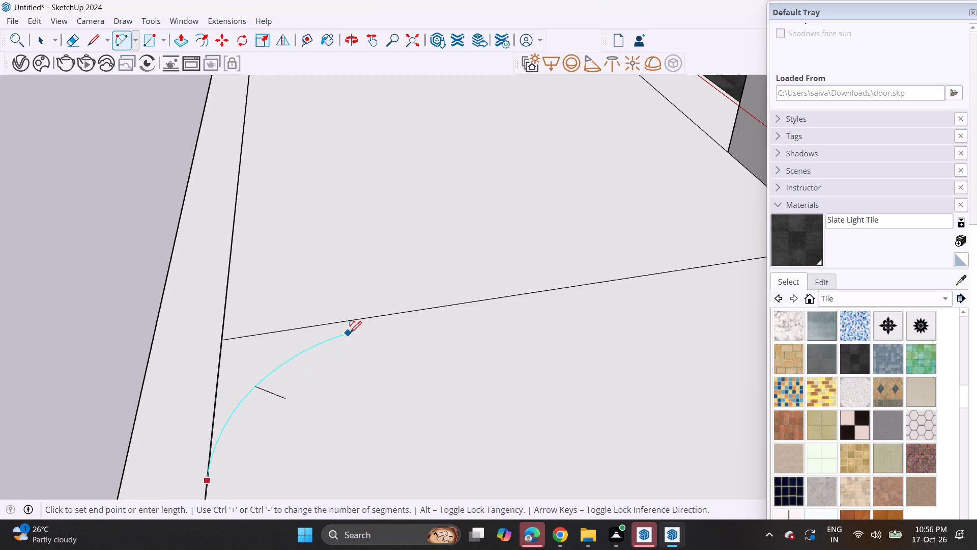
click(367, 318)
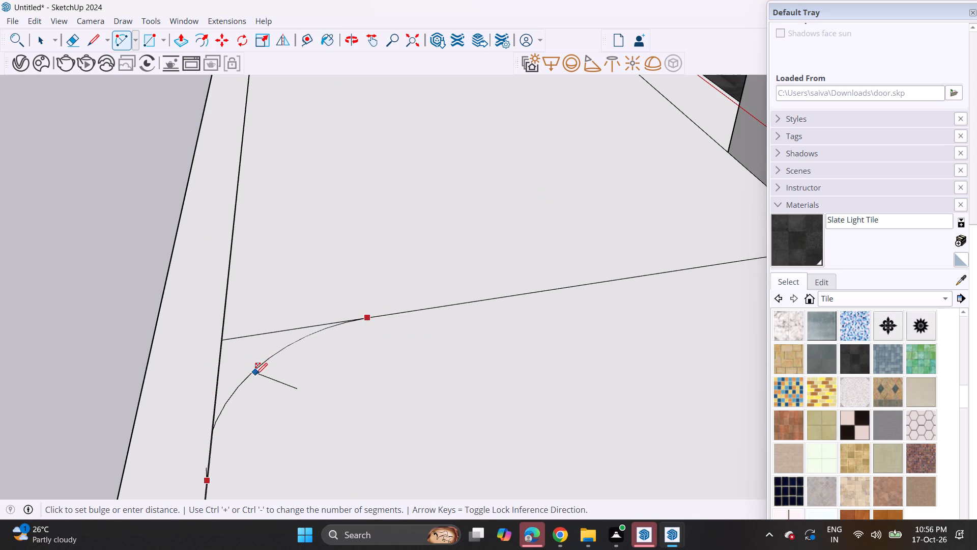
click(259, 381)
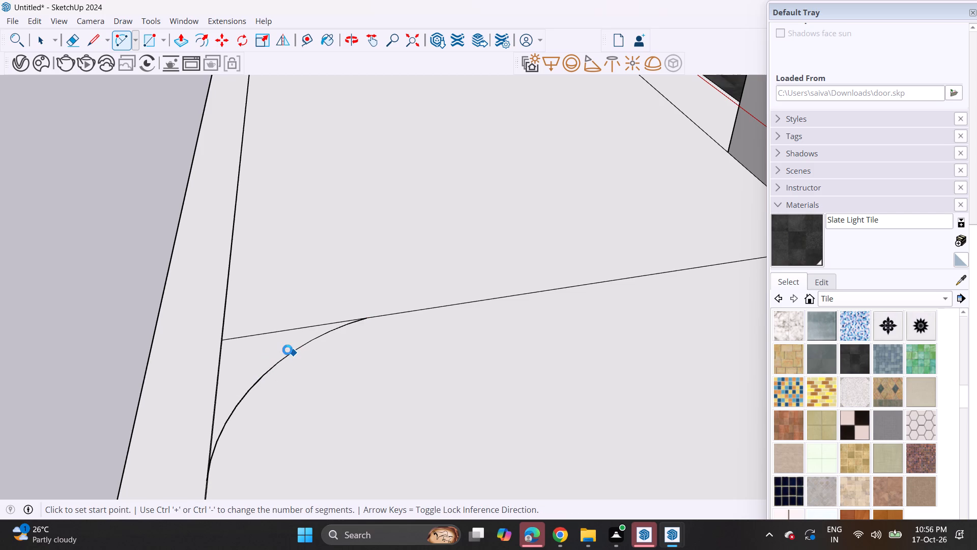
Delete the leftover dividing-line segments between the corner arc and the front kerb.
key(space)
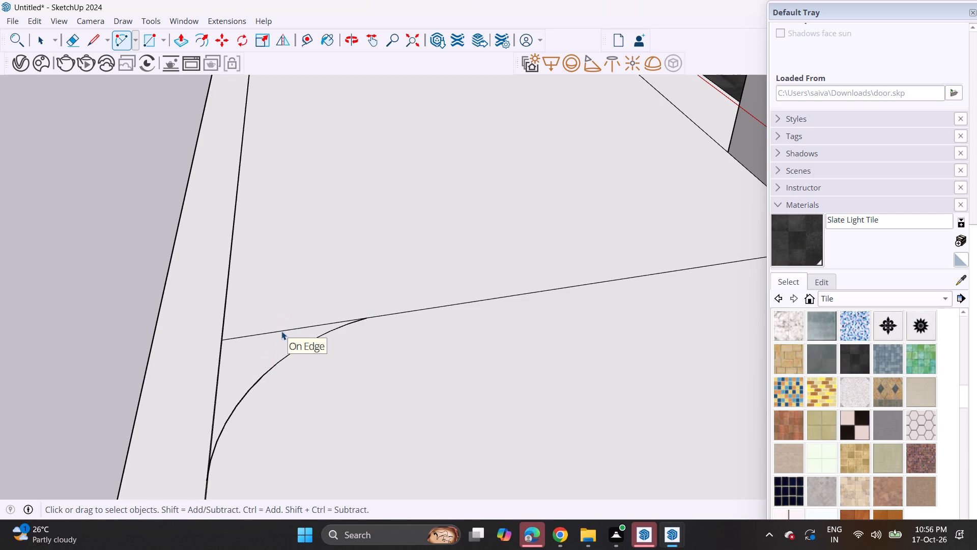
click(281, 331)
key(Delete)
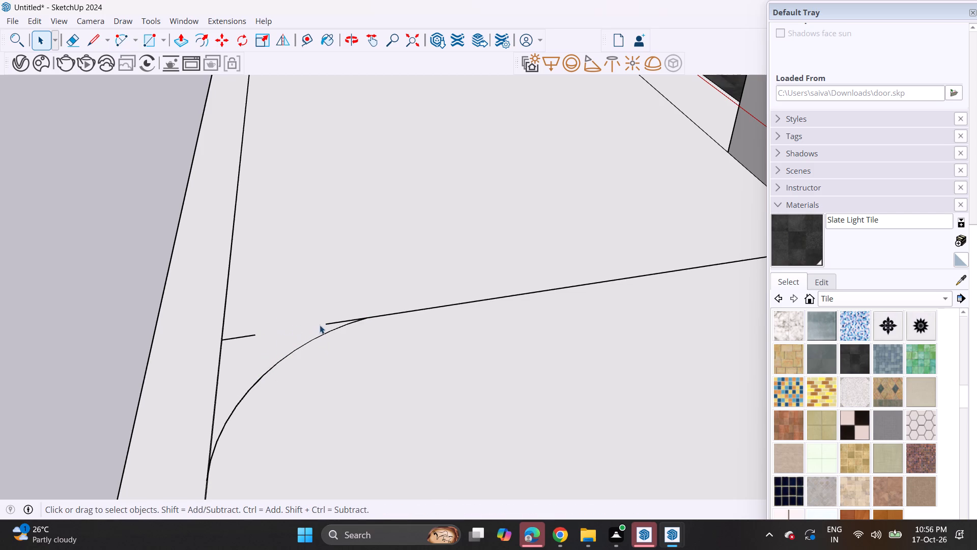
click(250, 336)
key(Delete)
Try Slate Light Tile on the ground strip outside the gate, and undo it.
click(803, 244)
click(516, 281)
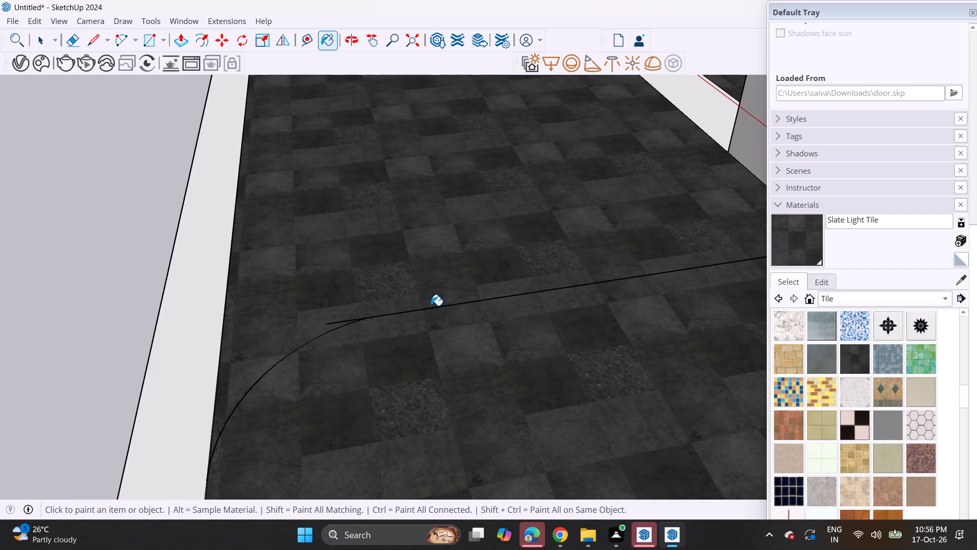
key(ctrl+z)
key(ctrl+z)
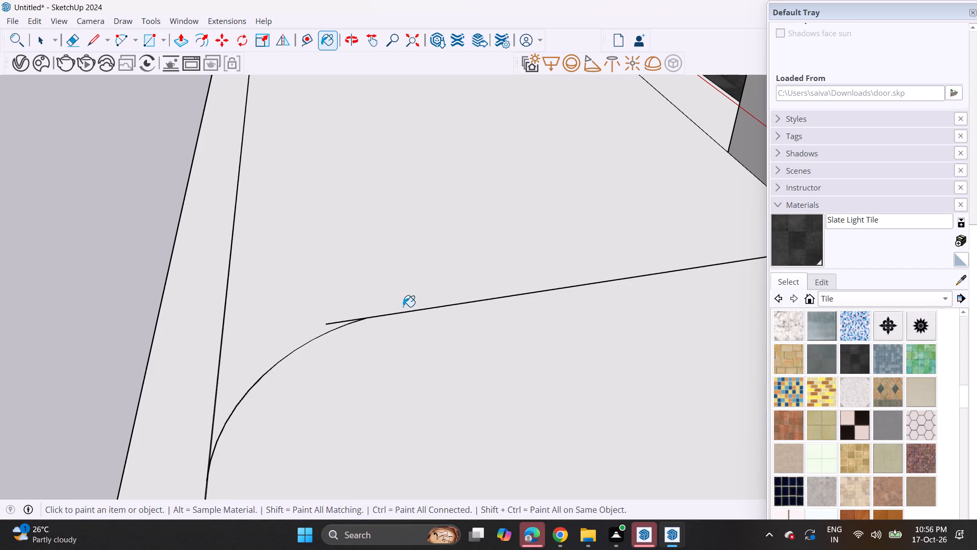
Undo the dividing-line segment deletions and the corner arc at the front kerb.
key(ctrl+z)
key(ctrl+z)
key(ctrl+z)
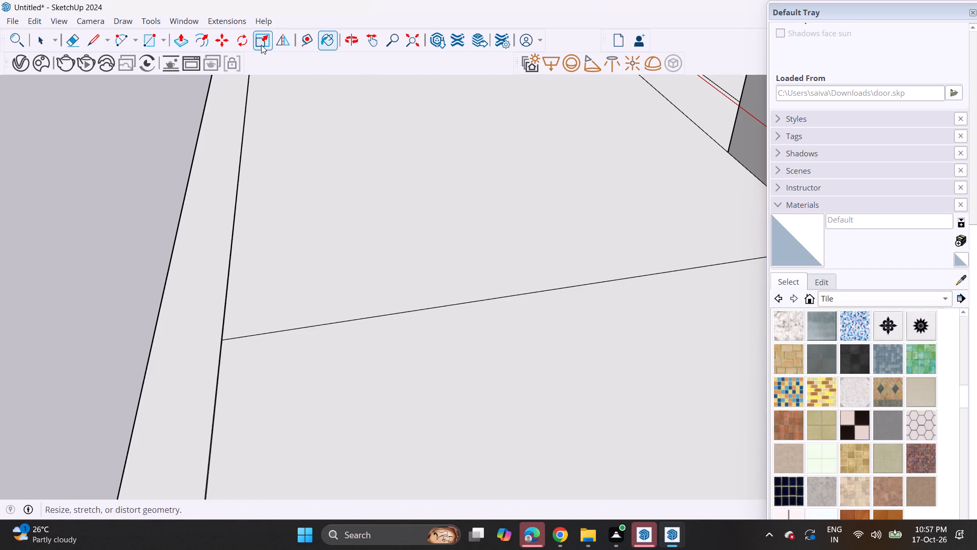
Draw a 2 Point Arc from the front kerb's inner edge to the outer dividing line, rounding their corner.
click(161, 46)
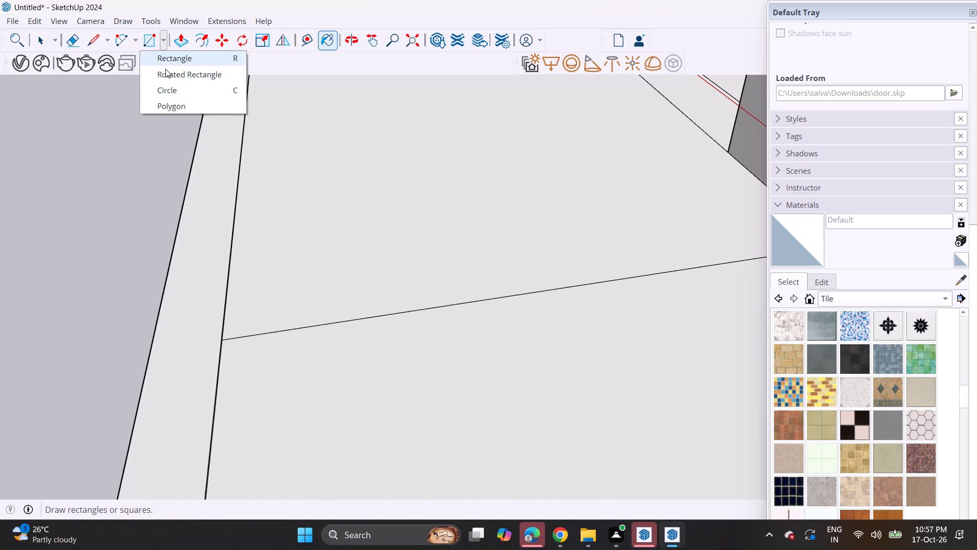
click(136, 43)
click(144, 72)
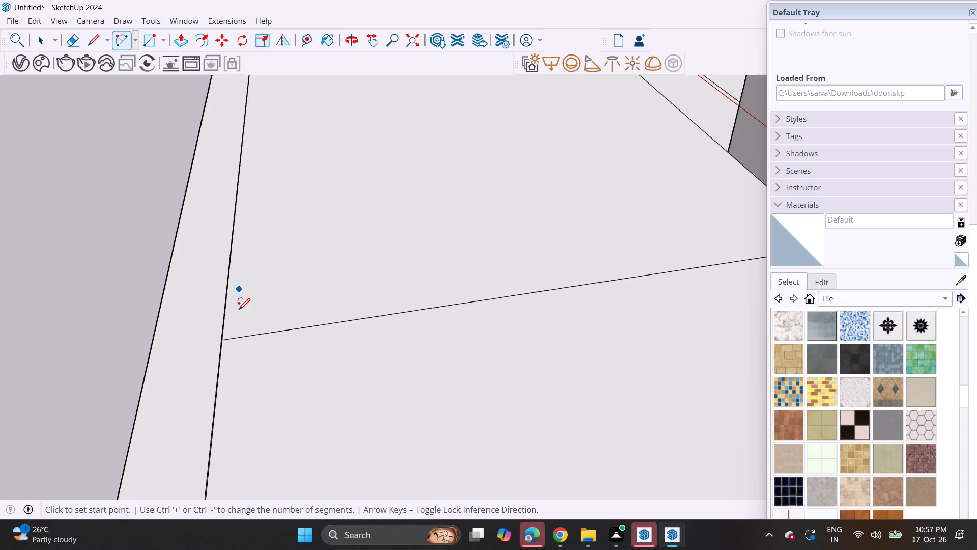
scroll(229, 330, down, 5)
middle_drag(250, 393, 305, 308)
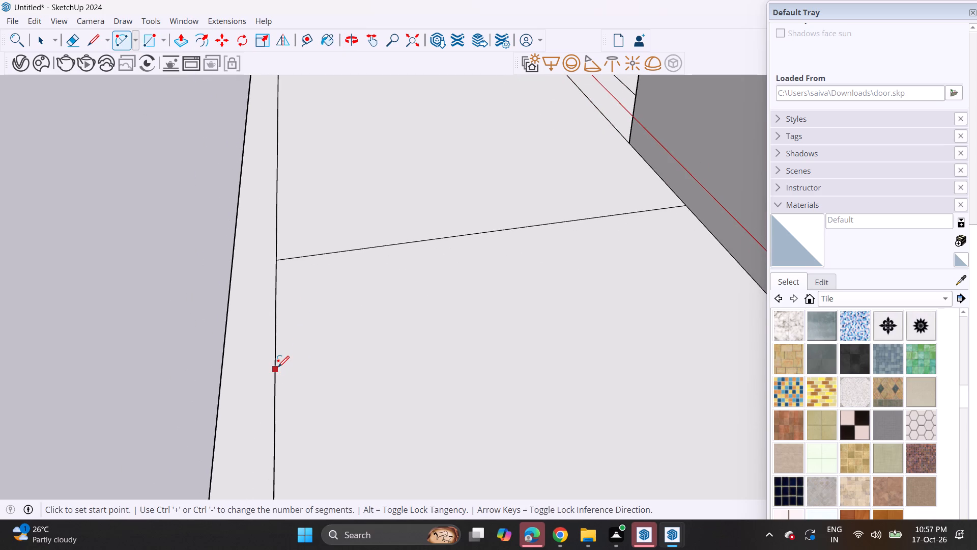
middle_drag(297, 362, 248, 191)
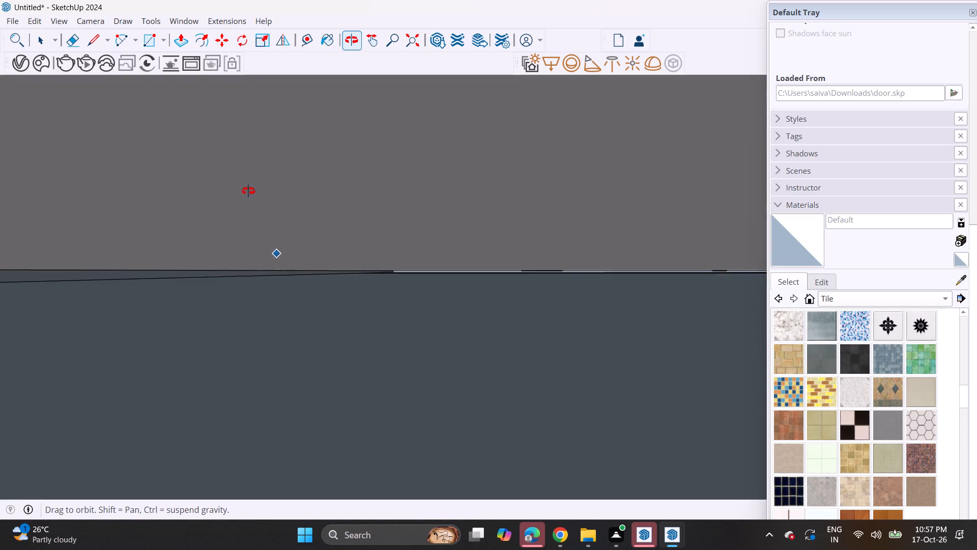
middle_drag(248, 191, 258, 209)
scroll(283, 263, up, 10)
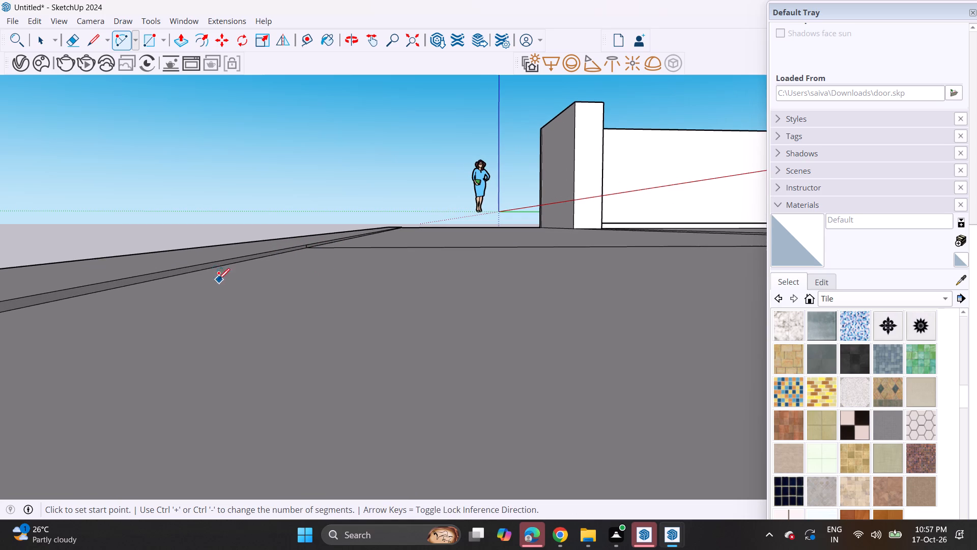
click(177, 279)
scroll(289, 249, down, 6)
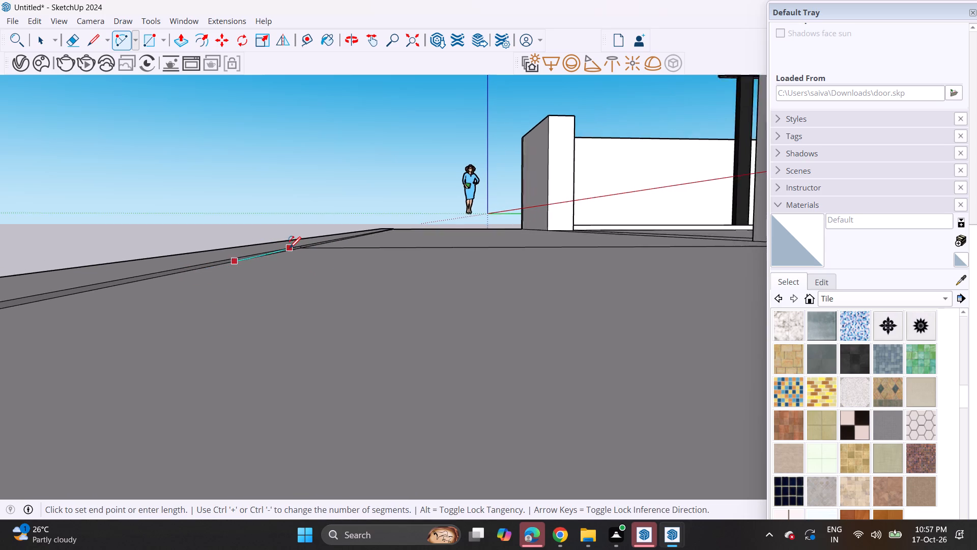
scroll(290, 248, down, 2)
middle_drag(317, 255, 365, 387)
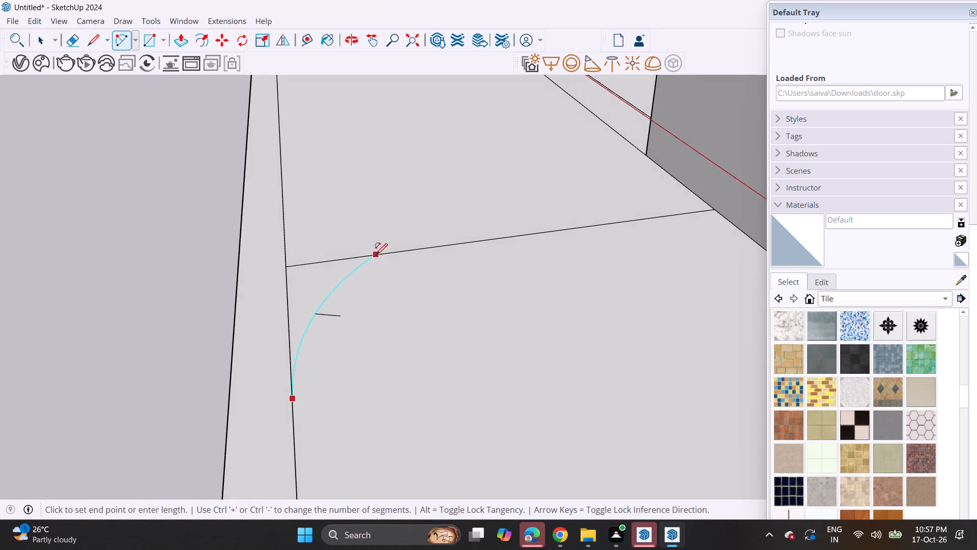
click(376, 255)
click(334, 276)
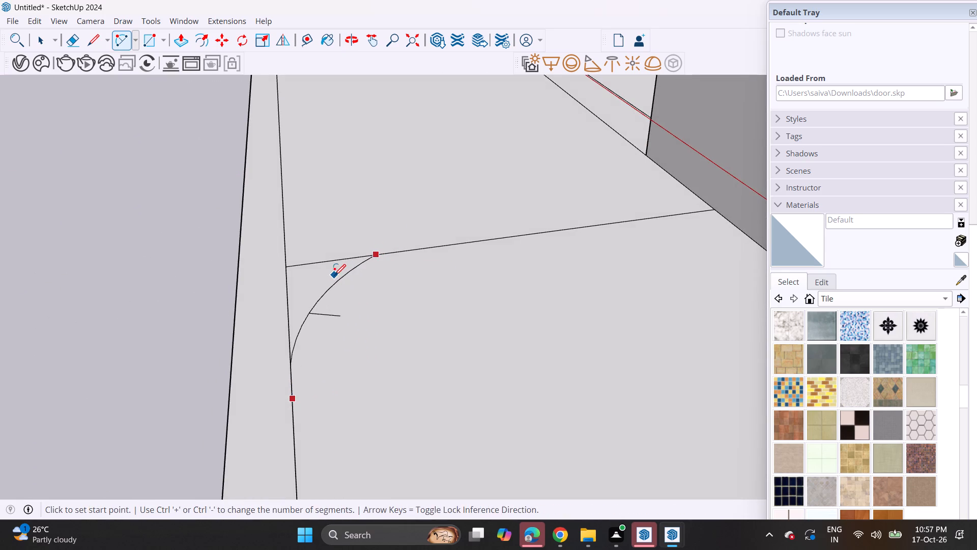
Delete all dividing-line segments left between the new arc and the front kerb.
middle_drag(340, 248, 334, 276)
scroll(332, 257, up, 4)
key(n)
click(332, 257)
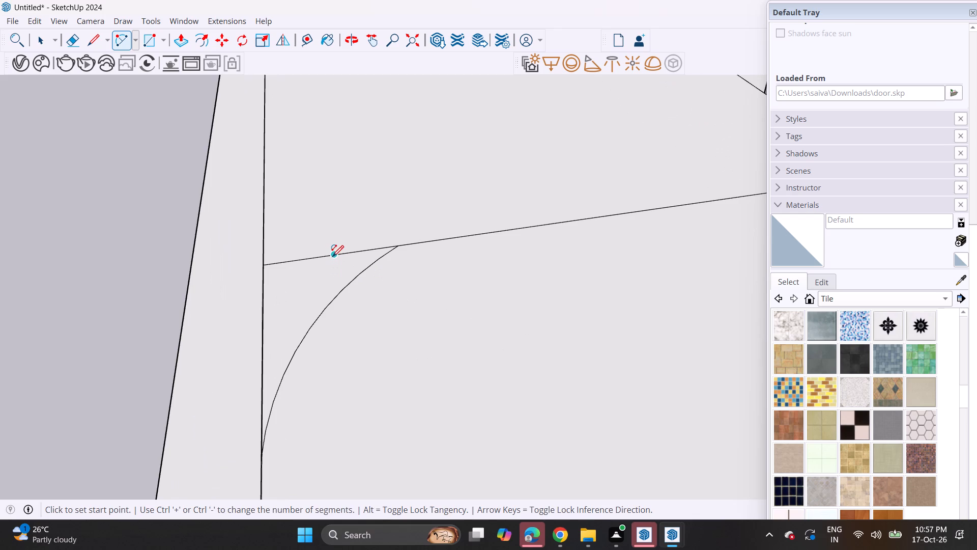
key(space)
click(339, 253)
click(339, 252)
click(341, 255)
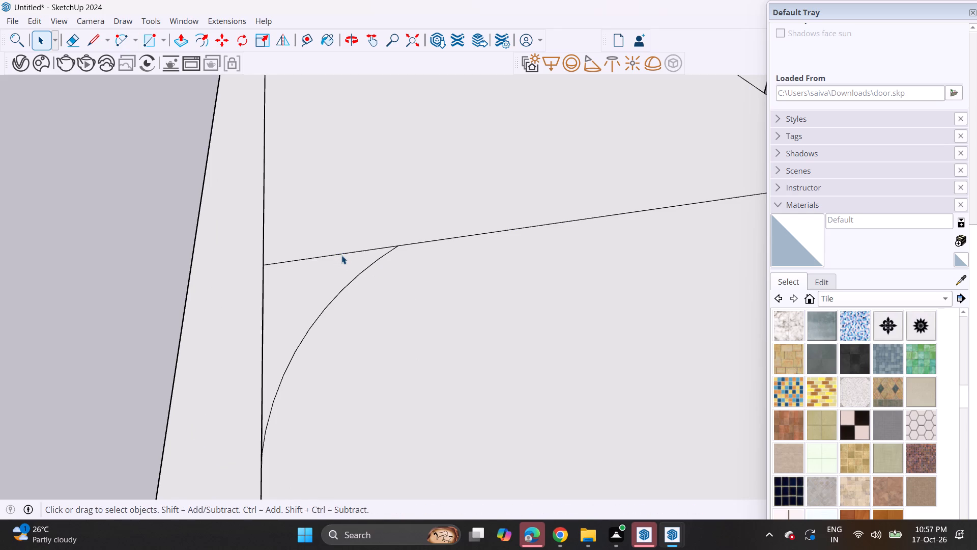
key(Delete)
click(376, 250)
key(Delete)
click(299, 260)
key(Delete)
Paint the ground strip outside the gate opening, up to the rounded divider, with Slate Light Tile.
scroll(560, 291, down, 5)
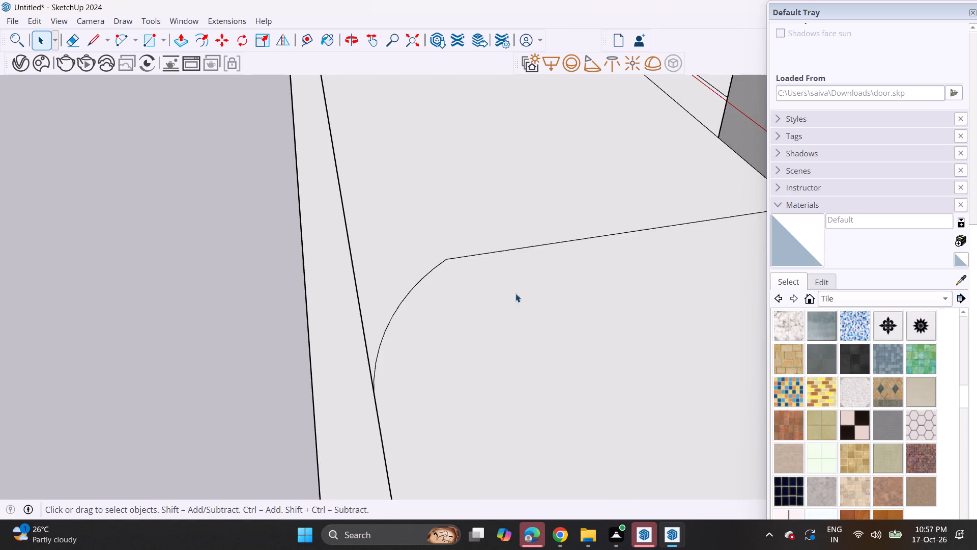
scroll(515, 293, down, 4)
middle_drag(396, 317, 528, 329)
click(842, 359)
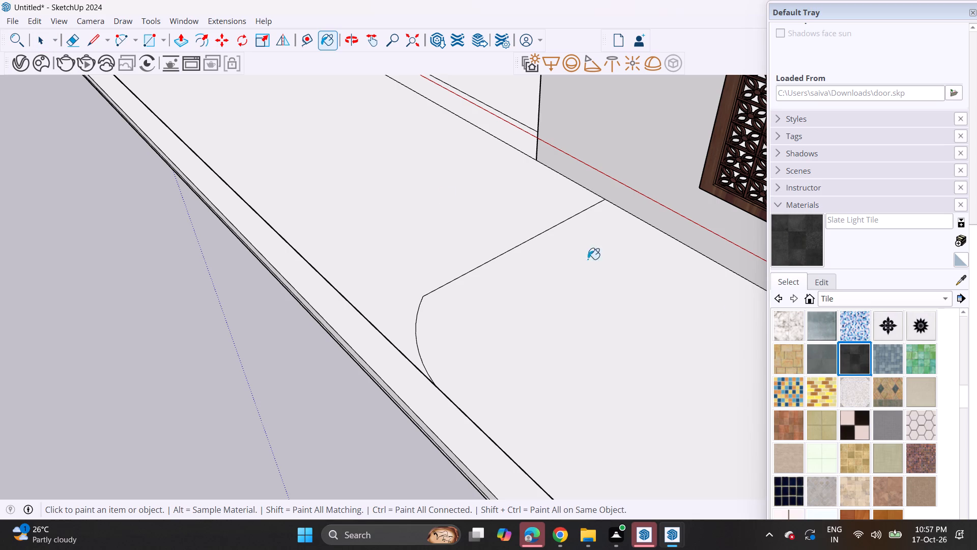
click(438, 203)
Paint the driveway area inside the gate opening with Slate Light Tile.
middle_drag(361, 230, 516, 243)
scroll(402, 224, down, 7)
middle_drag(389, 246, 411, 231)
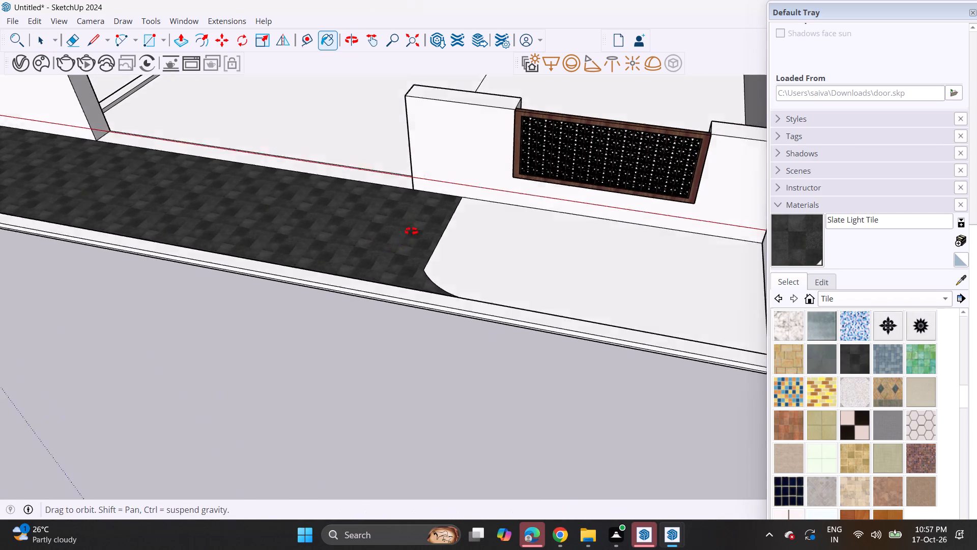
middle_drag(411, 231, 440, 206)
middle_drag(392, 223, 548, 260)
scroll(496, 255, down, 3)
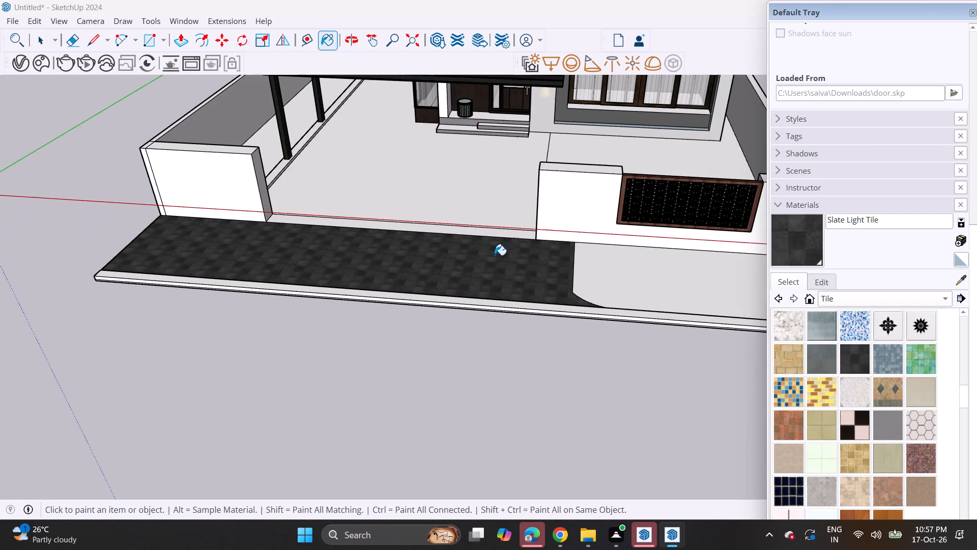
middle_drag(400, 277, 473, 306)
middle_drag(453, 294, 479, 256)
middle_drag(478, 255, 489, 291)
click(466, 211)
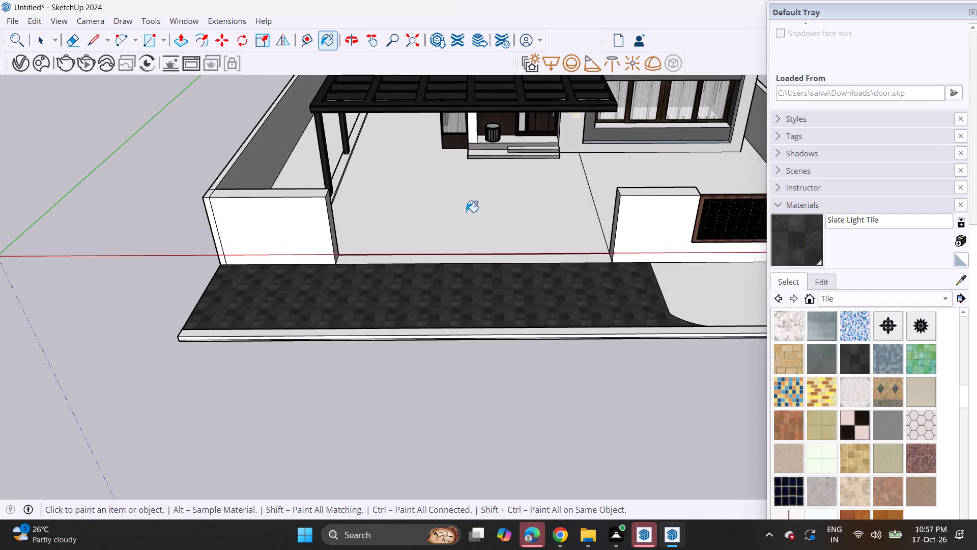
Lighten the colour of the Slate Light Tile material.
scroll(478, 243, up, 6)
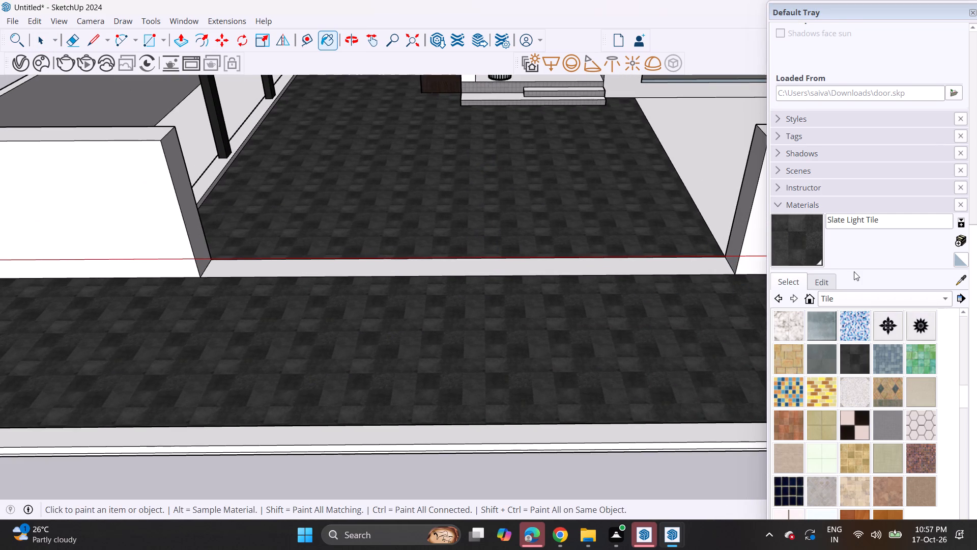
click(822, 283)
click(843, 371)
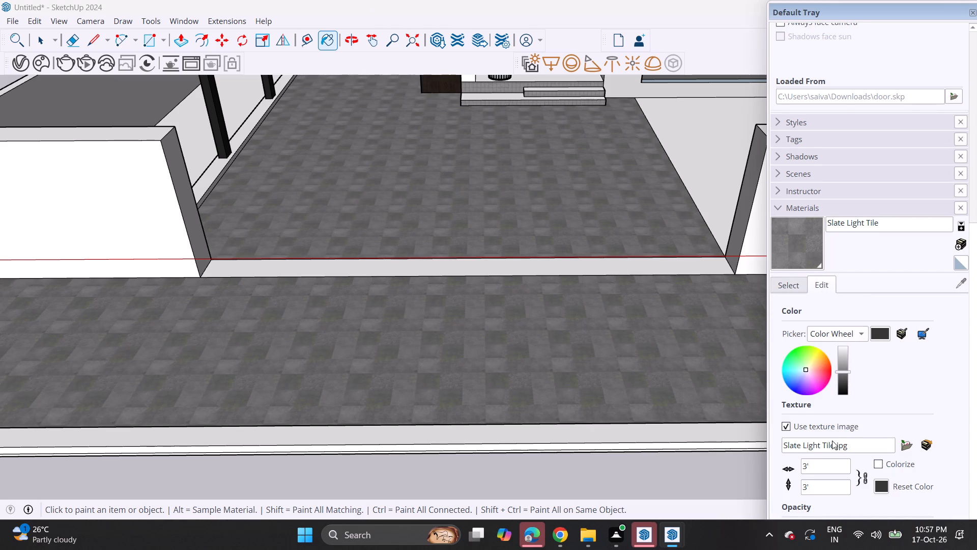
Enlarge the Slate Light Tile texture, trying widths of 500 and 300 and settling on 200.
scroll(830, 427, down, 3)
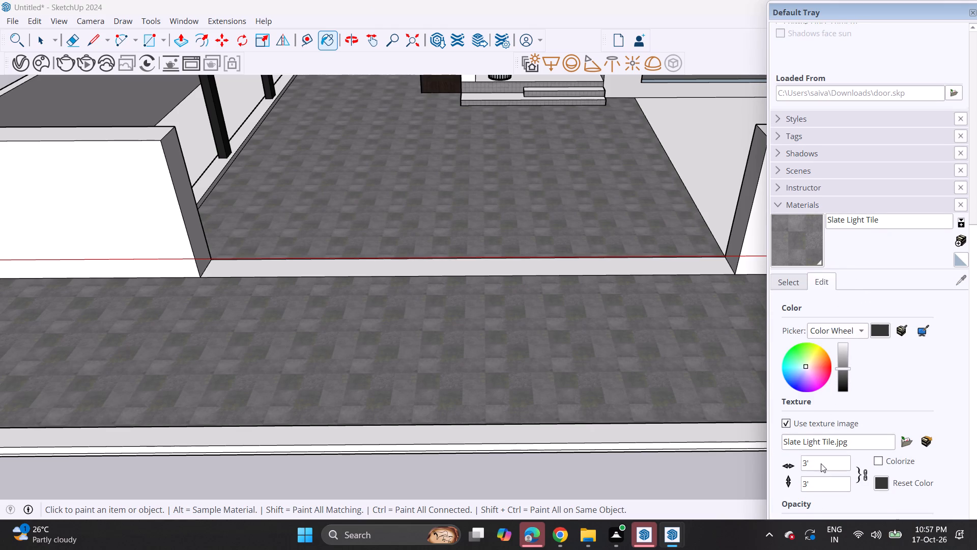
click(820, 462)
key(BackSpace)
key(BackSpace)
key(BackSpace)
text(500)
key(BackSpace)
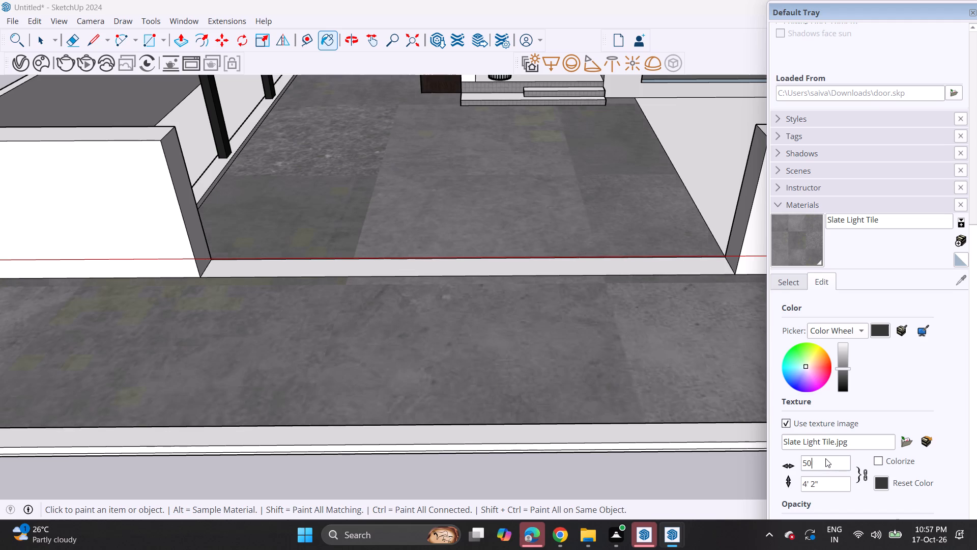
key(BackSpace)
key(BackSpace)
key(BackSpace)
text(300)
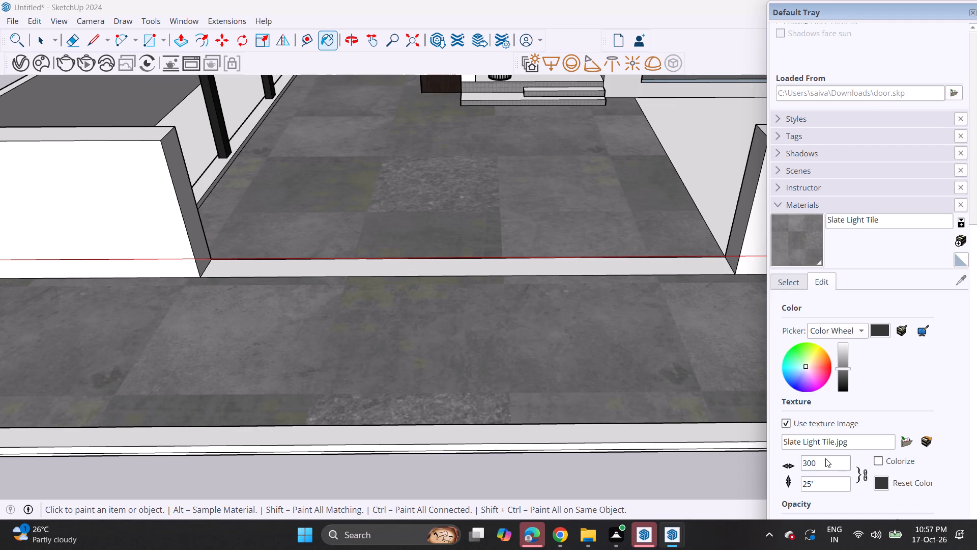
key(backslash)
key(BackSpace)
key(BackSpace)
key(BackSpace)
key(BackSpace)
text(200)
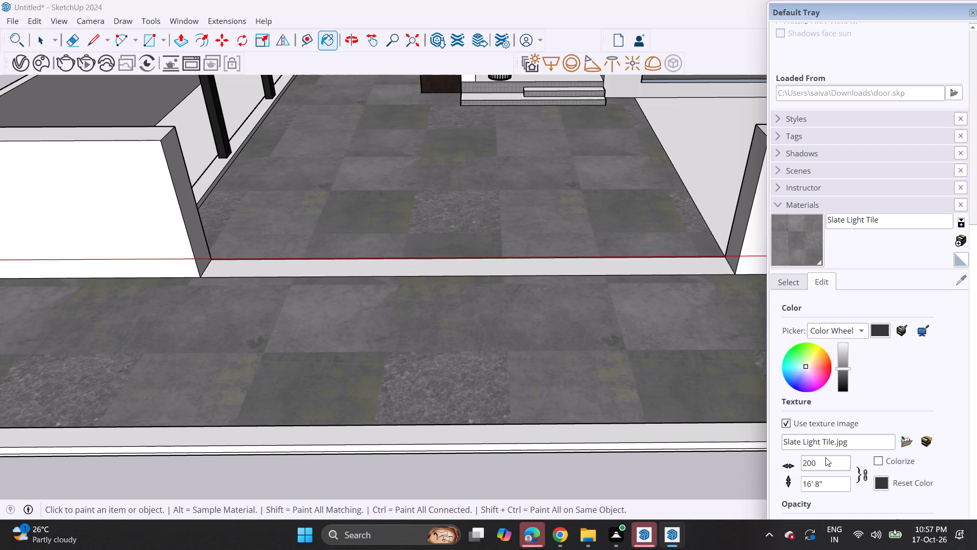
Darken the colour of the Slate Light Tile material slightly.
click(842, 379)
click(843, 370)
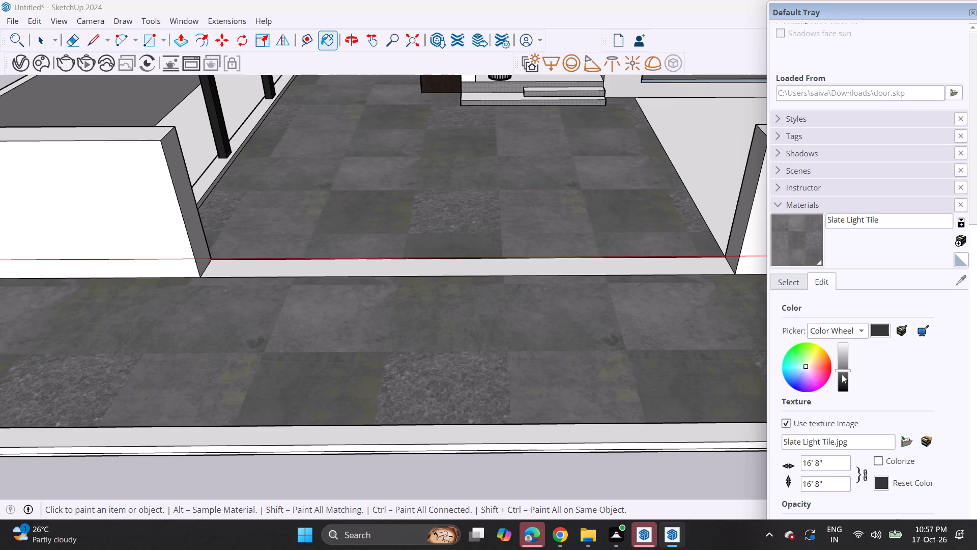
click(842, 374)
Examine the paved driveway and outer strip against the whole front of the house.
middle_drag(637, 408, 614, 299)
scroll(588, 279, down, 5)
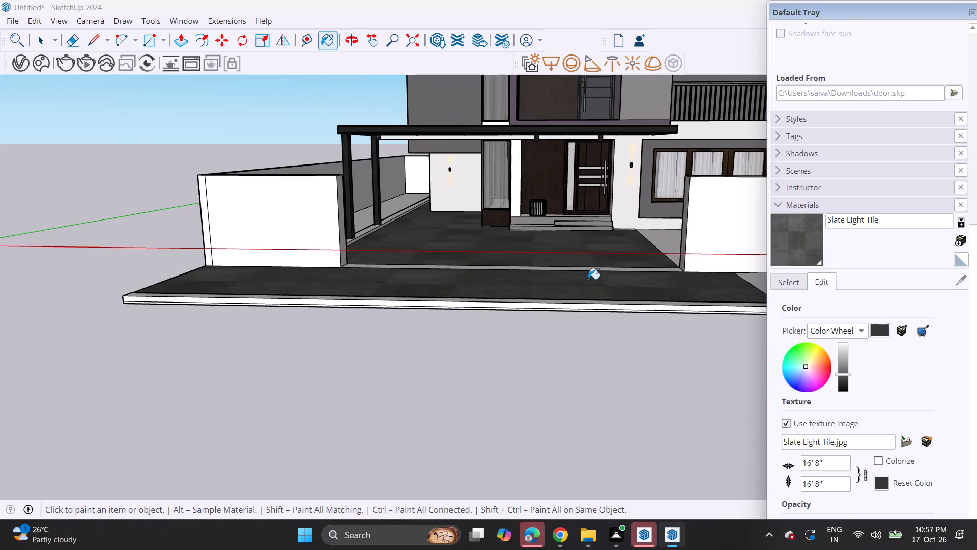
shift+middle_drag(575, 251, 523, 358)
middle_drag(521, 360, 549, 325)
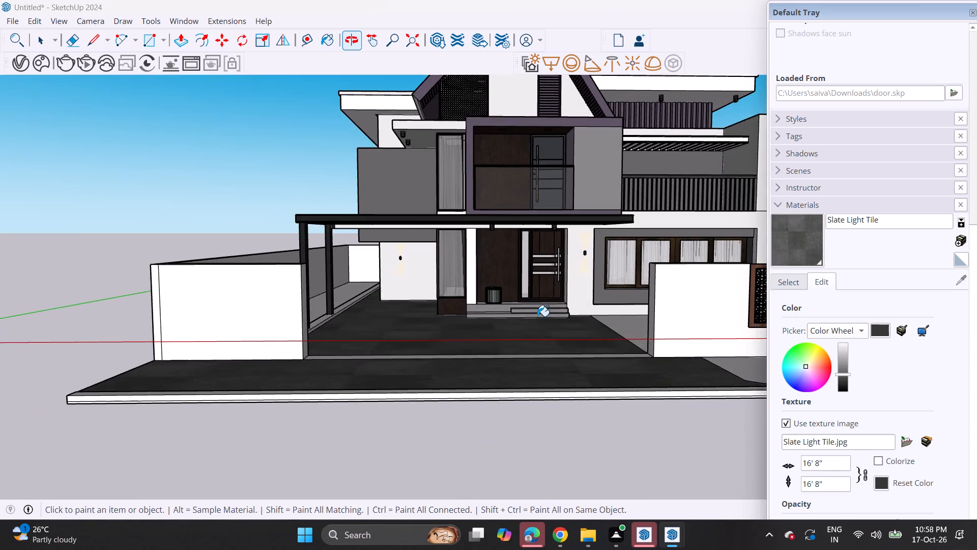
scroll(537, 315, down, 4)
shift+middle_drag(544, 290, 489, 365)
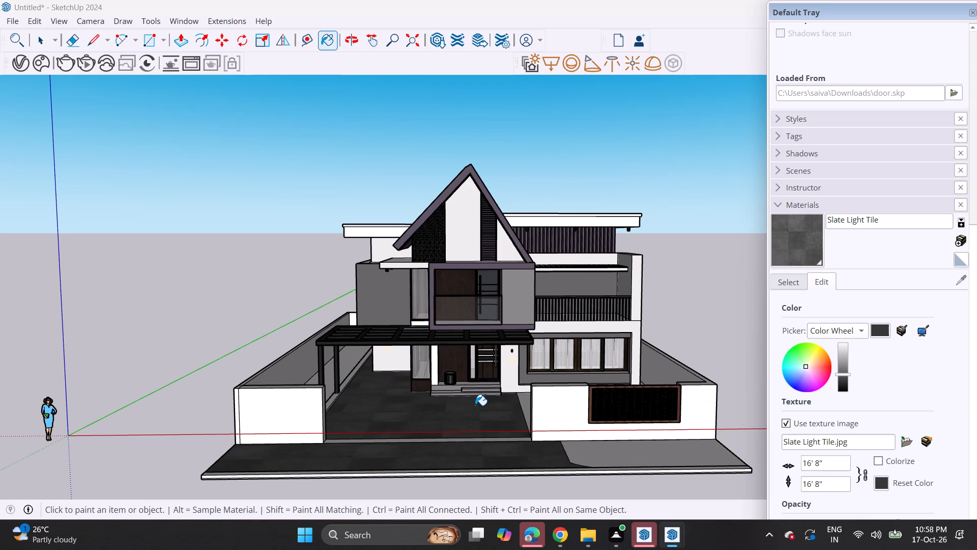
middle_drag(529, 419, 528, 459)
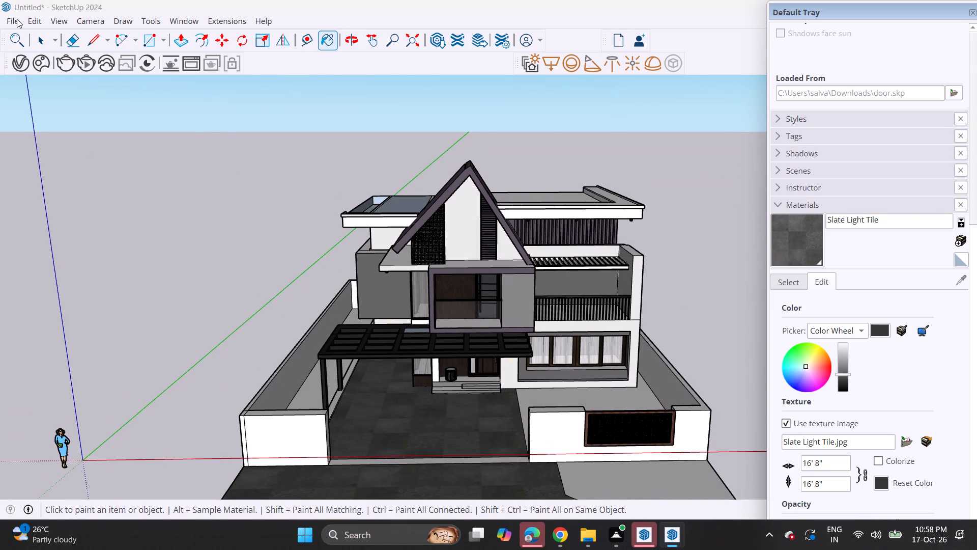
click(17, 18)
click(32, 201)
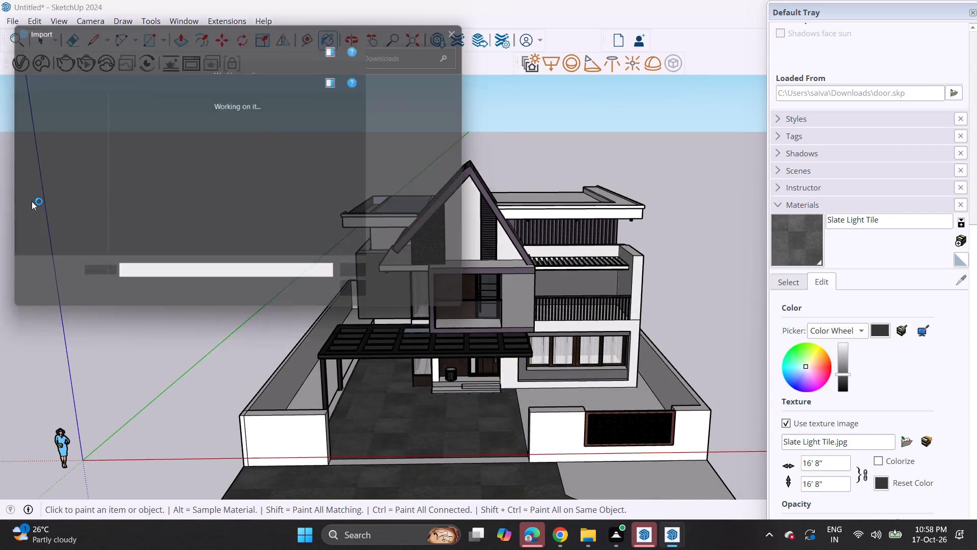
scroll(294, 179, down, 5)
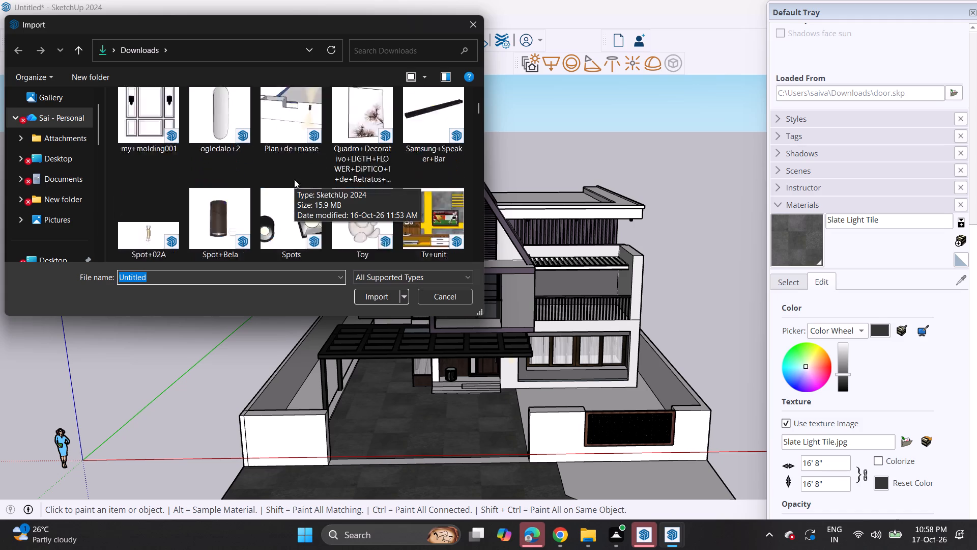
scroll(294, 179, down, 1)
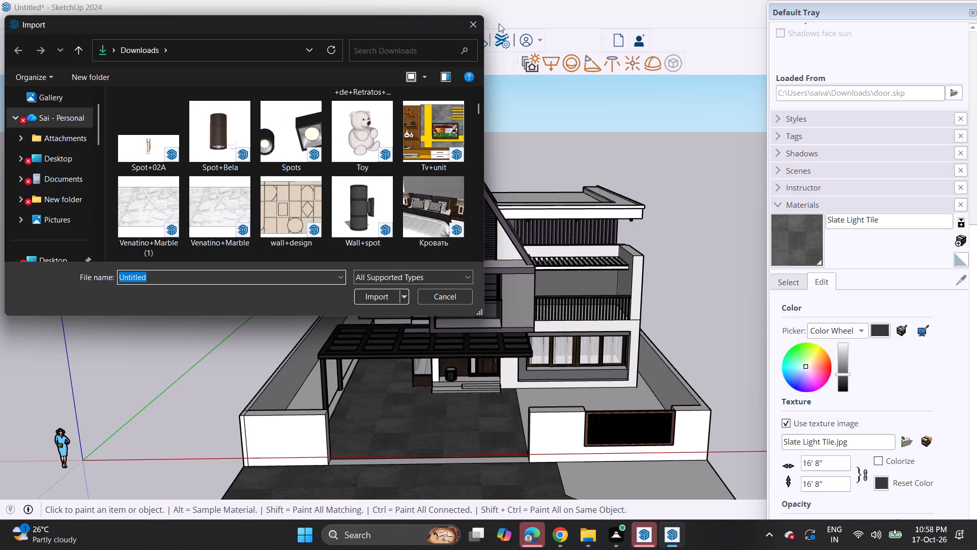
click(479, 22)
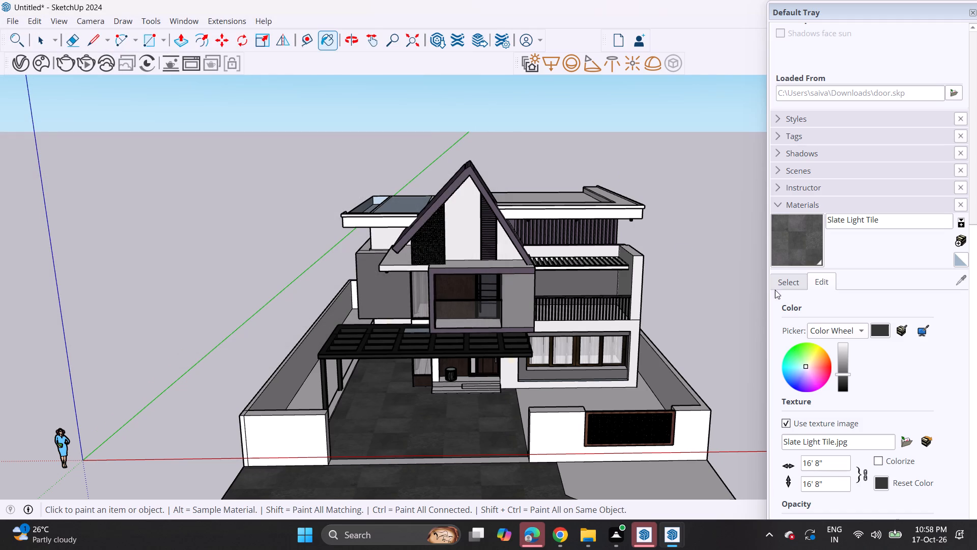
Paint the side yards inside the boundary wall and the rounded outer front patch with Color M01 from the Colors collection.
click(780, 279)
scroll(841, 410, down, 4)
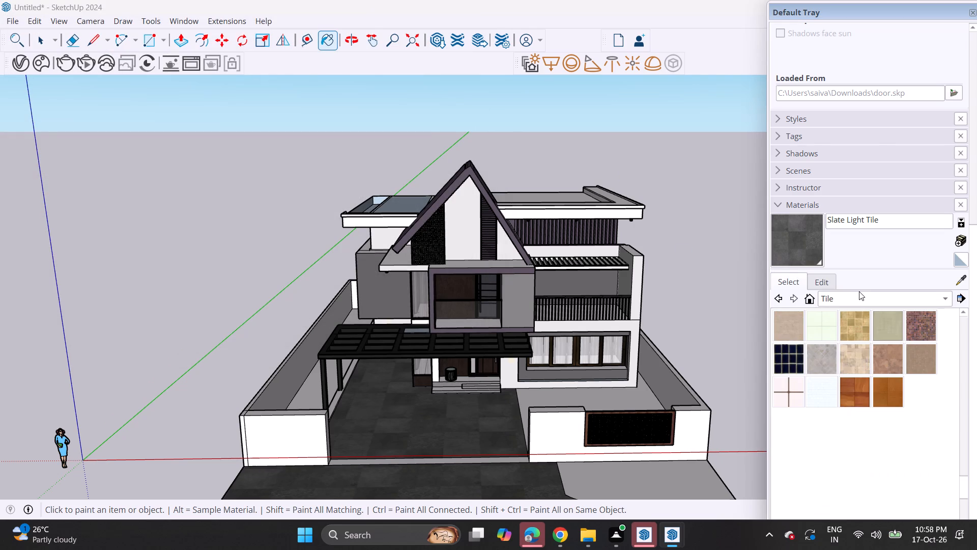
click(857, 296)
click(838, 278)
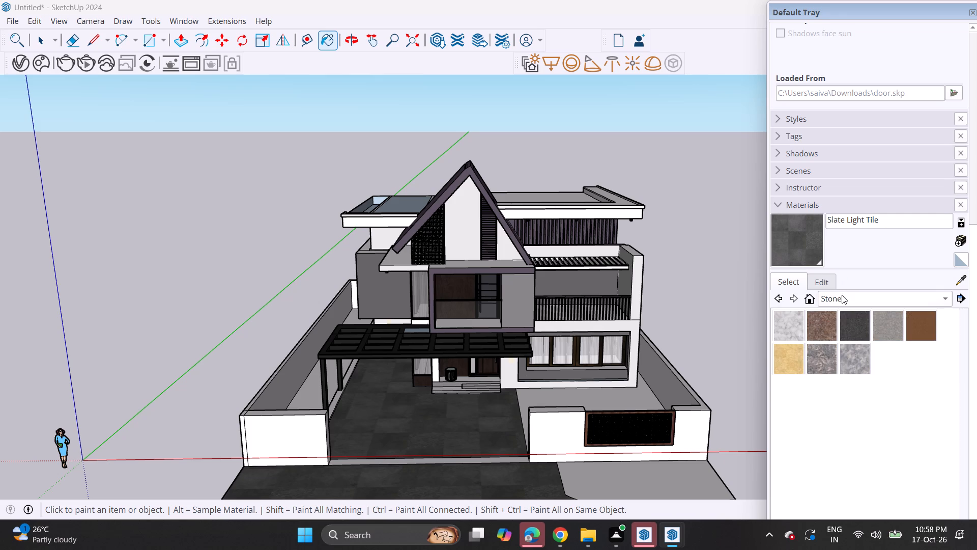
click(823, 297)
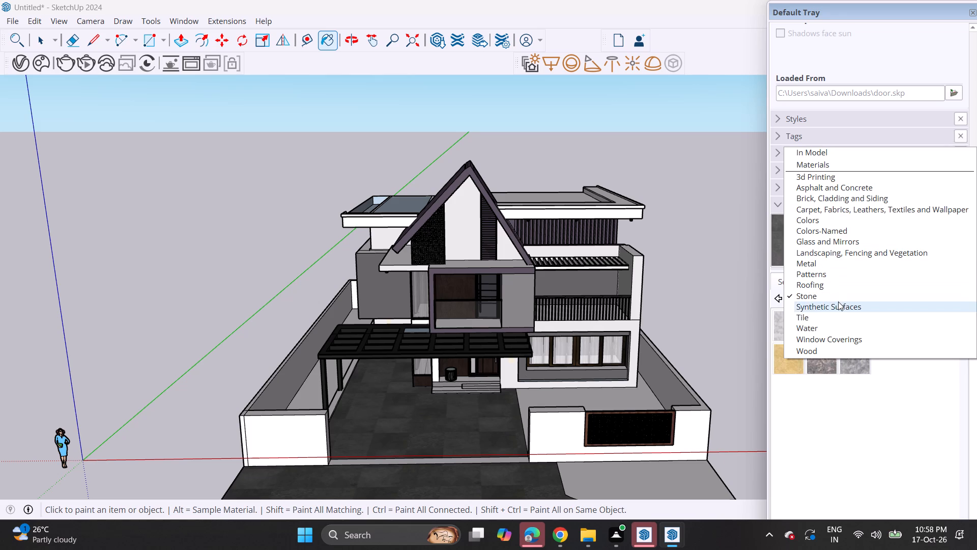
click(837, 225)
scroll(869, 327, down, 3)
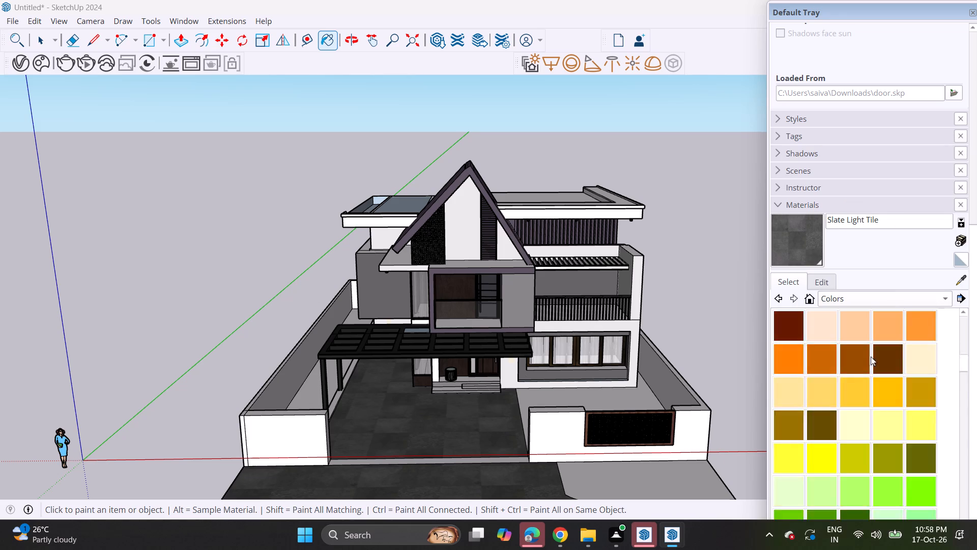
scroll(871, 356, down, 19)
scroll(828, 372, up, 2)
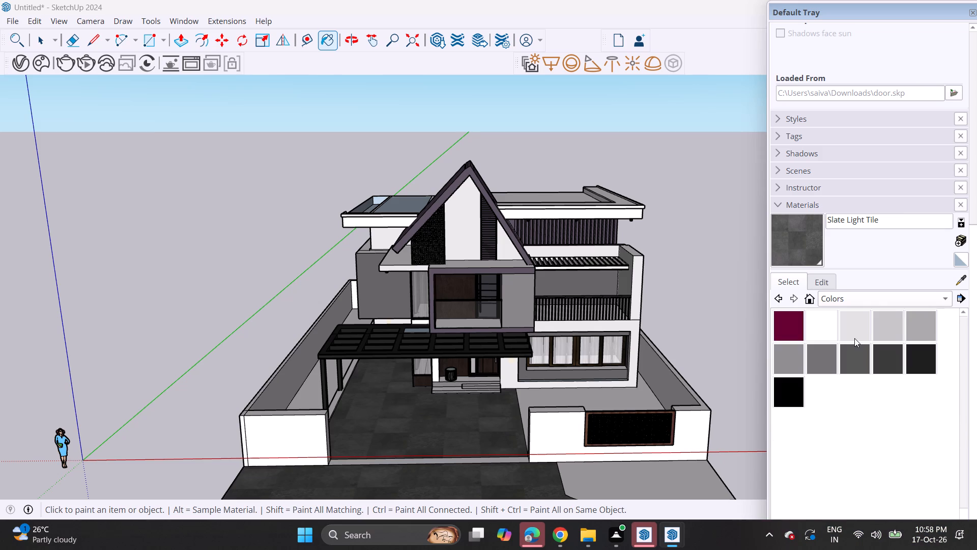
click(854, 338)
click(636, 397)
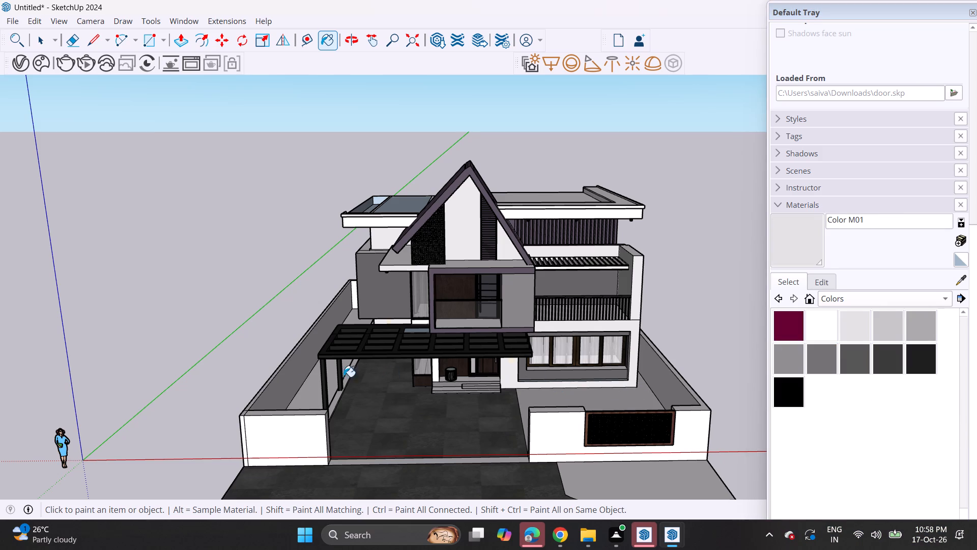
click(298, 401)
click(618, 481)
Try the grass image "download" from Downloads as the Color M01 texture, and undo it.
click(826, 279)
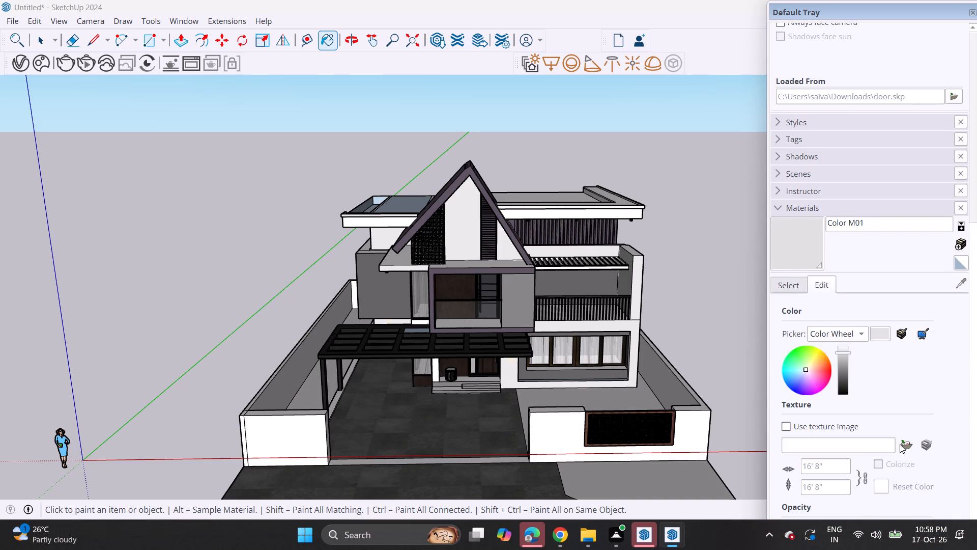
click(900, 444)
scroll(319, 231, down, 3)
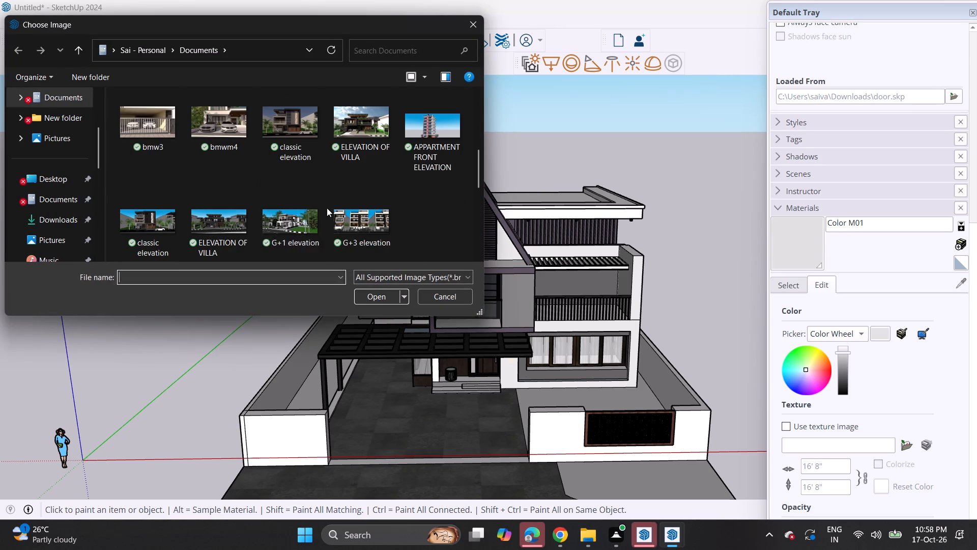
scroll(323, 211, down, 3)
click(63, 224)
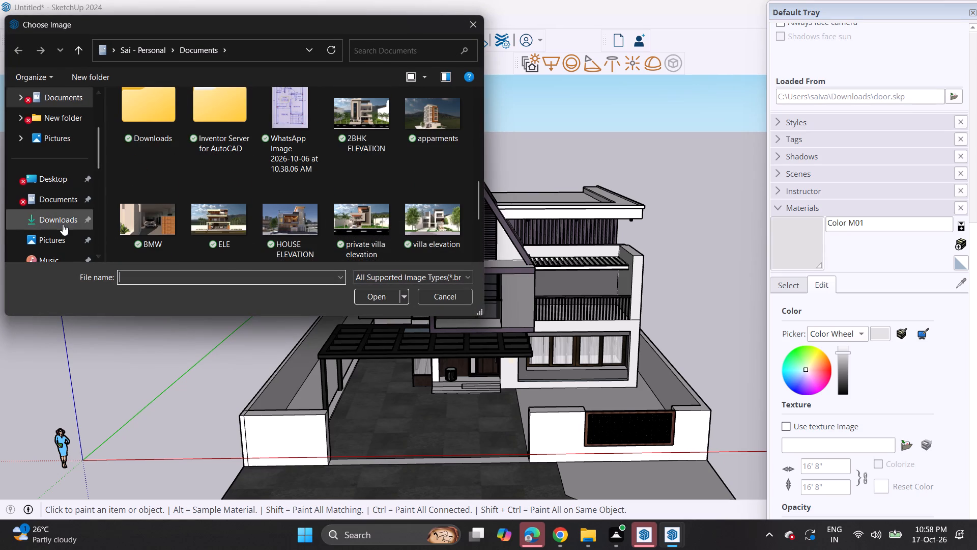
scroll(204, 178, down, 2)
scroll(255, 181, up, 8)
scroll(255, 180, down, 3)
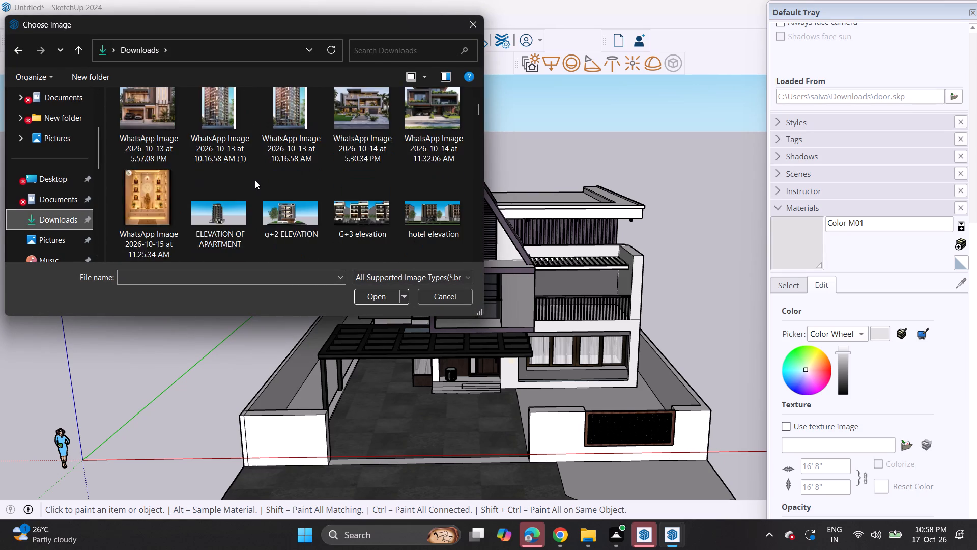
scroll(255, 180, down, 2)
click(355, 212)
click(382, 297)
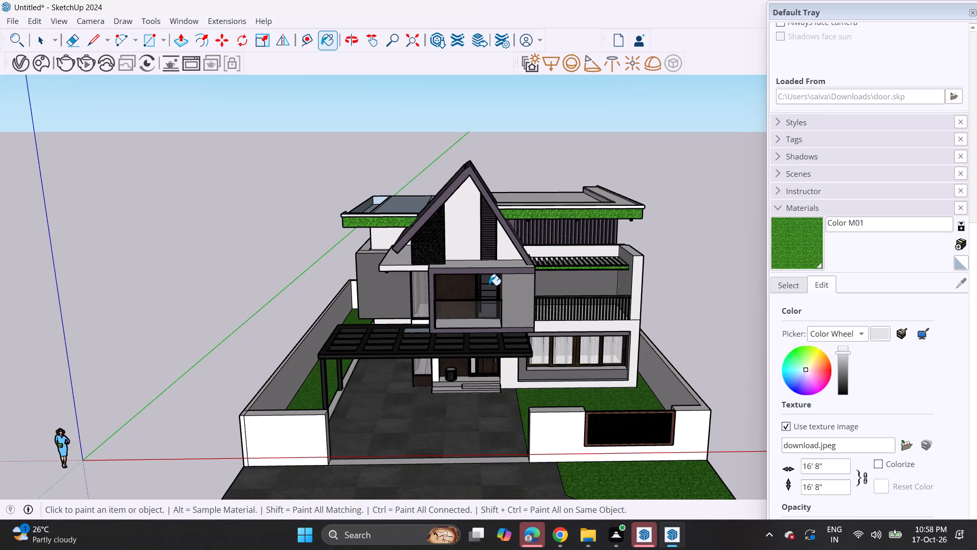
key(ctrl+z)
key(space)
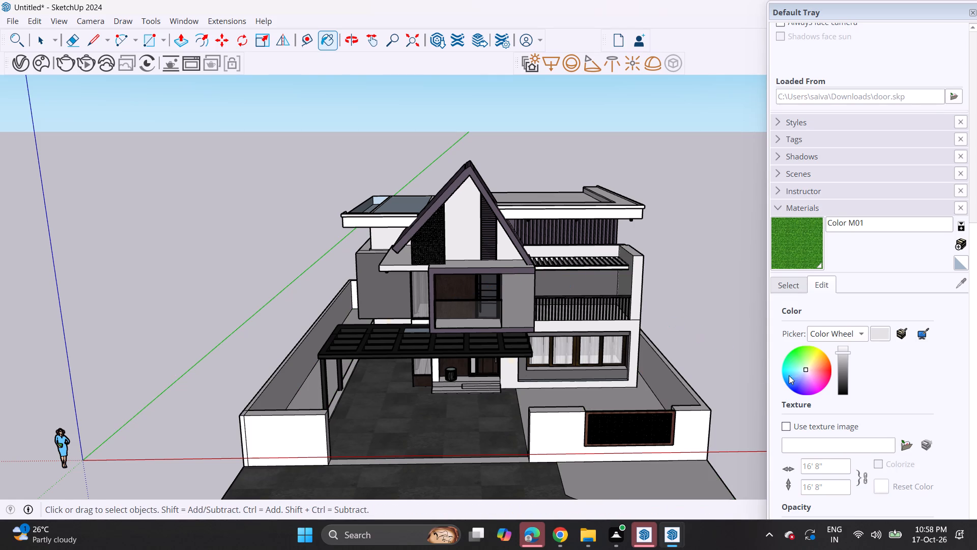
Paint the two side yards inside the boundary wall and the rounded outer front patch with Color M04.
drag(793, 280, 792, 285)
click(824, 329)
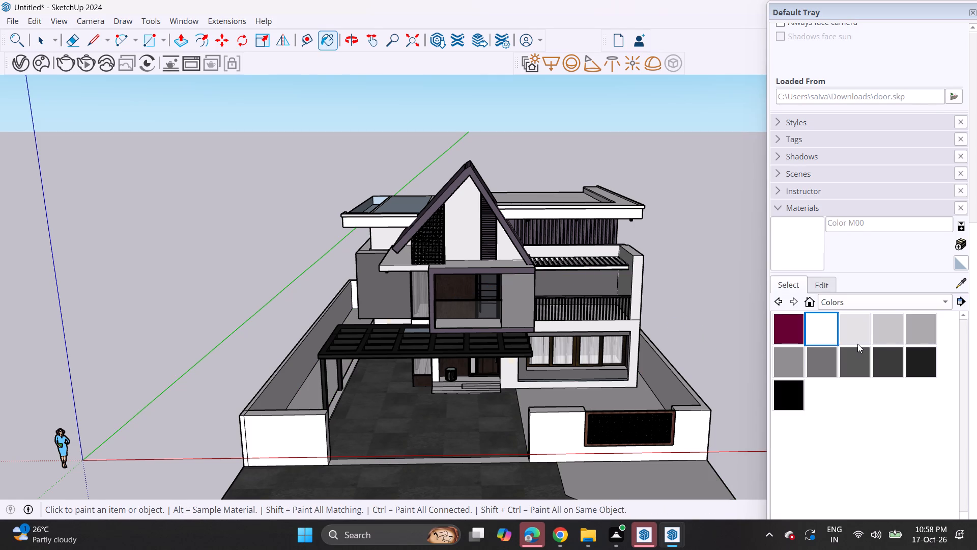
click(789, 361)
click(634, 400)
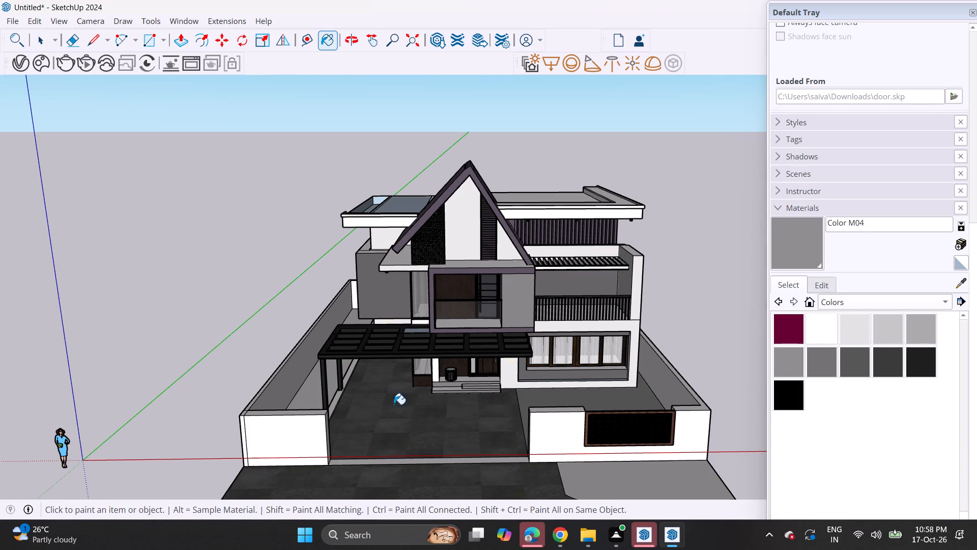
click(305, 400)
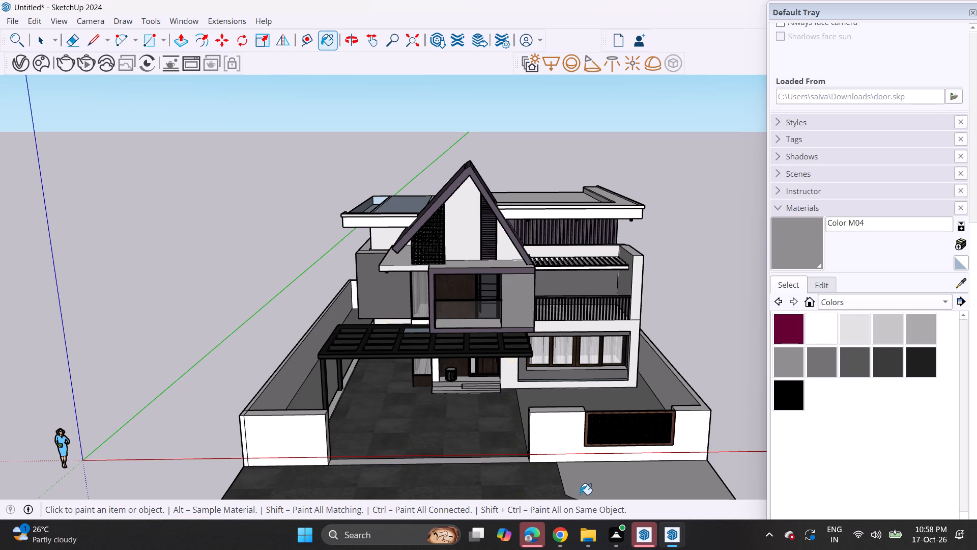
click(586, 477)
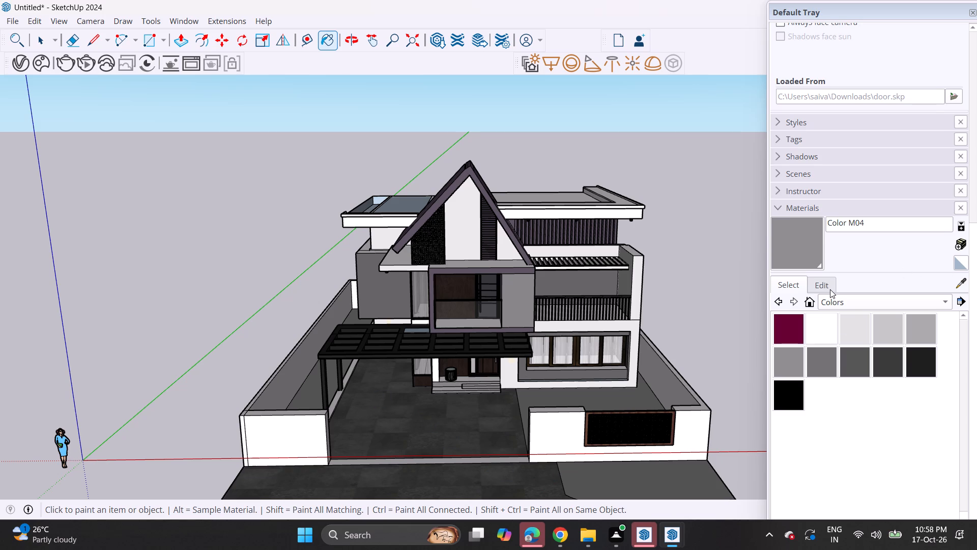
Apply the grass image "download" from the Downloads folder as the texture of Color M04.
click(829, 289)
click(905, 443)
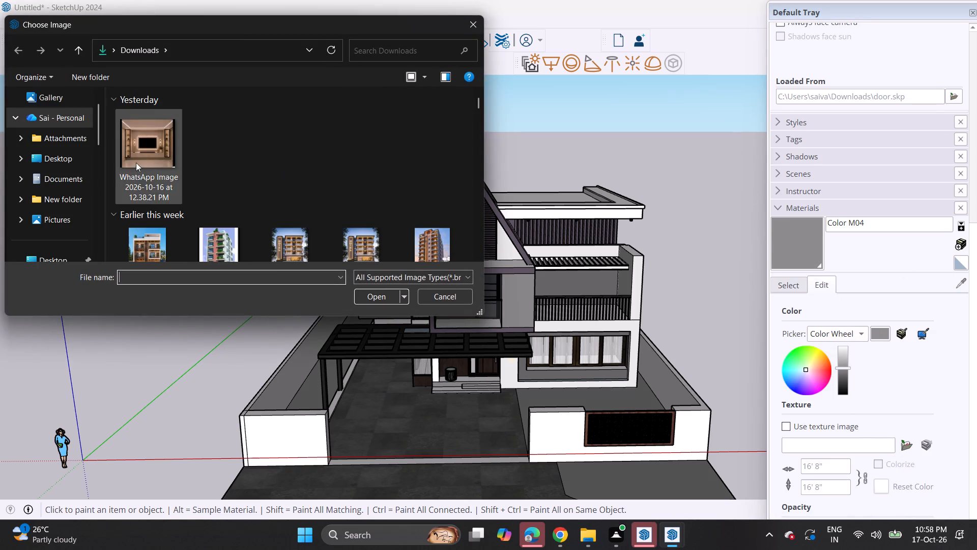
scroll(143, 178, down, 3)
scroll(199, 161, down, 5)
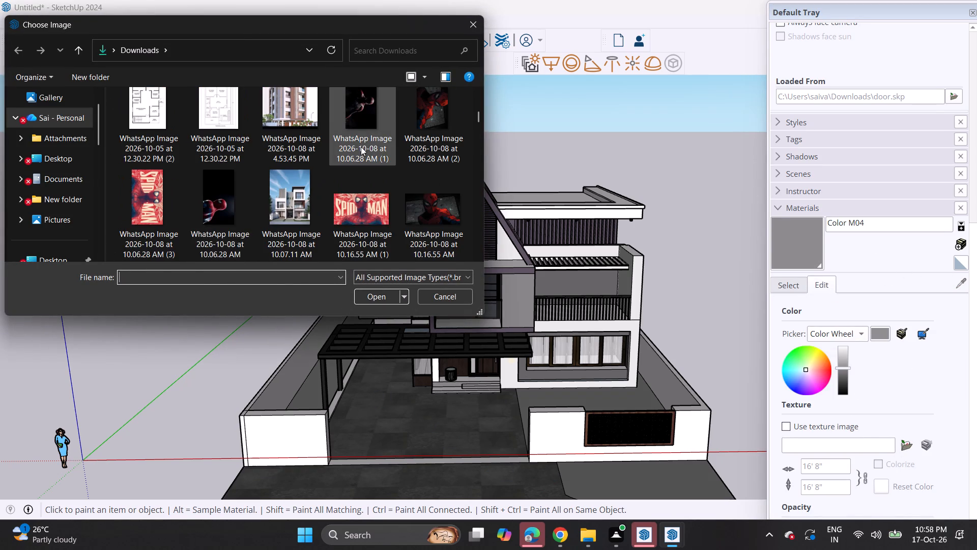
scroll(361, 147, up, 2)
click(368, 124)
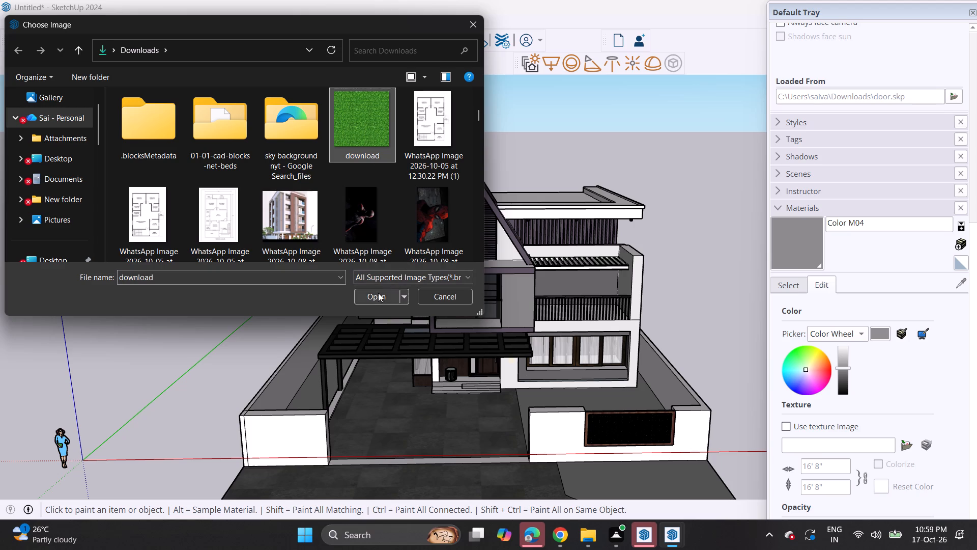
click(378, 293)
Set the grass texture width of Color M04 to 500.
middle_drag(541, 374, 532, 341)
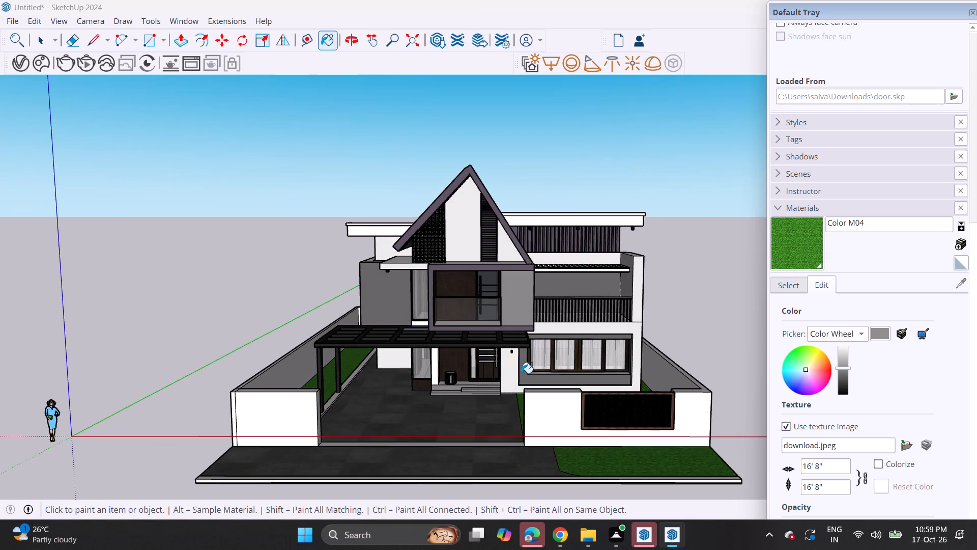
shift+middle_drag(519, 376, 539, 255)
middle_drag(547, 279, 552, 292)
middle_drag(554, 299, 557, 363)
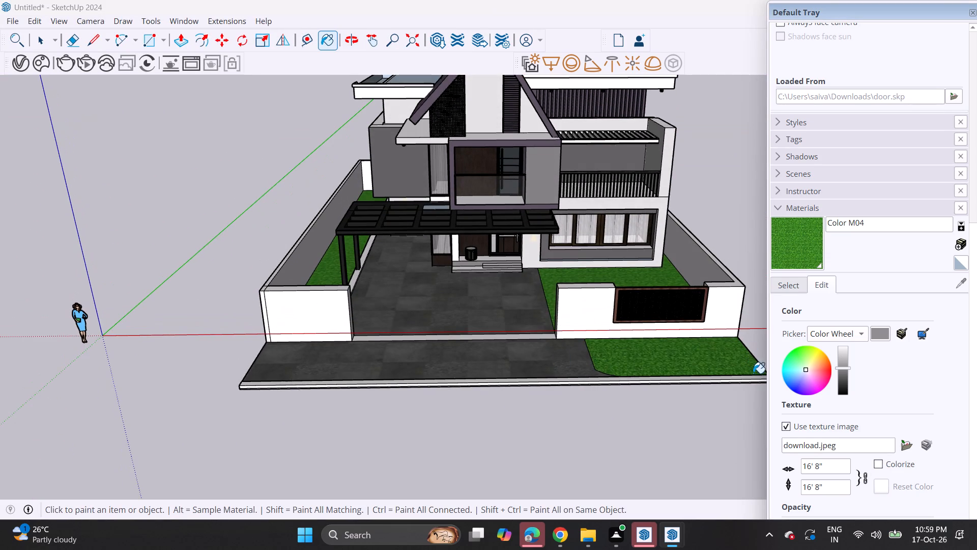
click(826, 475)
click(828, 462)
key(BackSpace)
key(BackSpace)
key(BackSpace)
key(BackSpace)
key(BackSpace)
key(BackSpace)
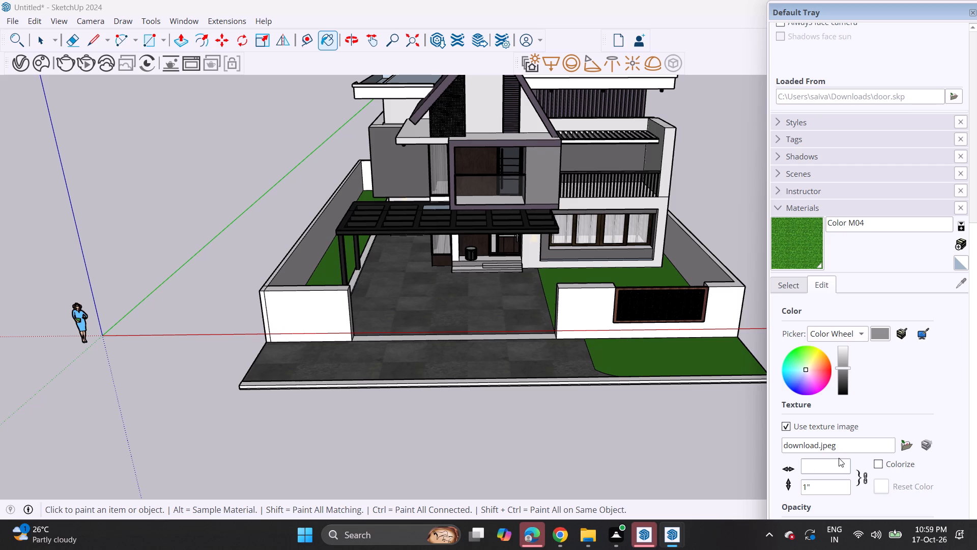
text(500)
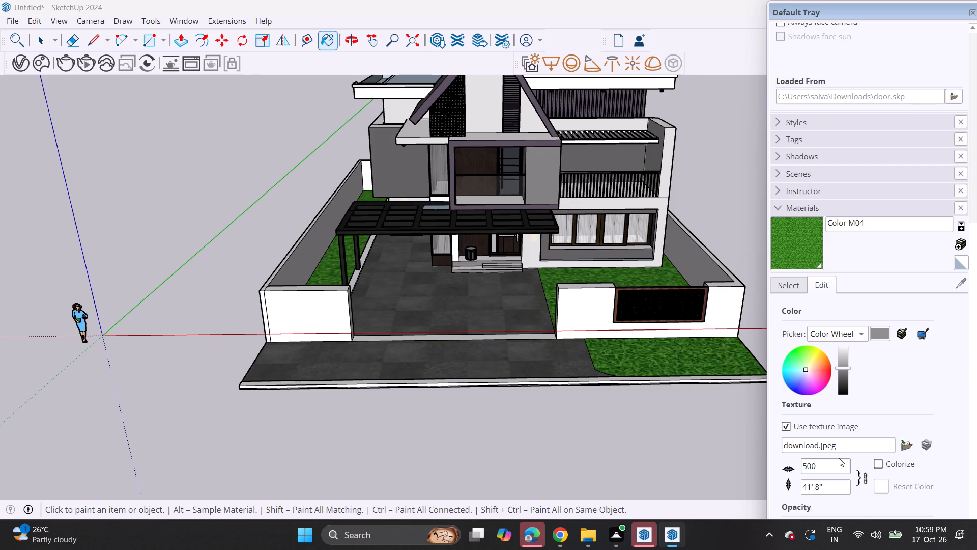
key(space)
key(space)
key(space)
key(space)
Paint the top of the kerb along the outer strip's front edge with Tile Ceramic Natural from the Tile collection.
middle_drag(539, 419, 532, 390)
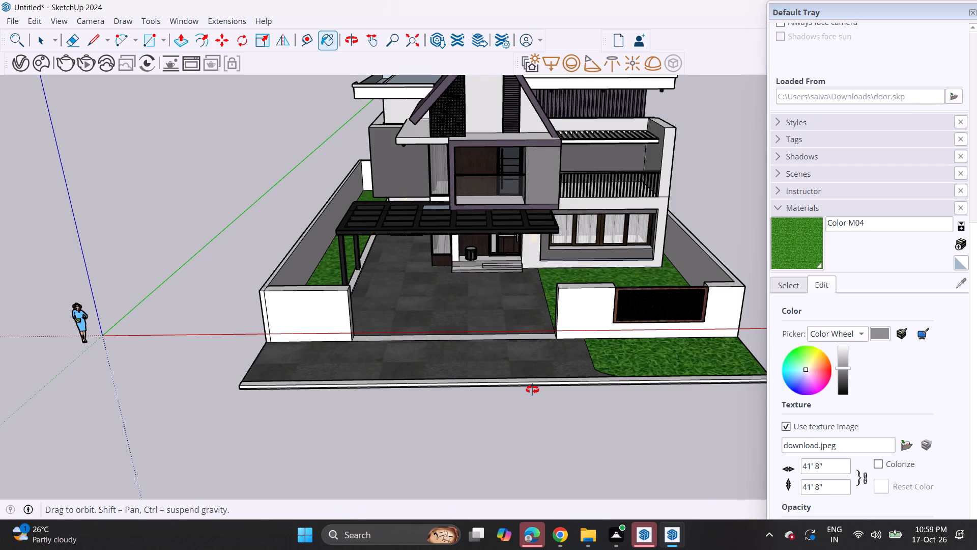
middle_drag(532, 390, 532, 388)
scroll(536, 365, up, 1)
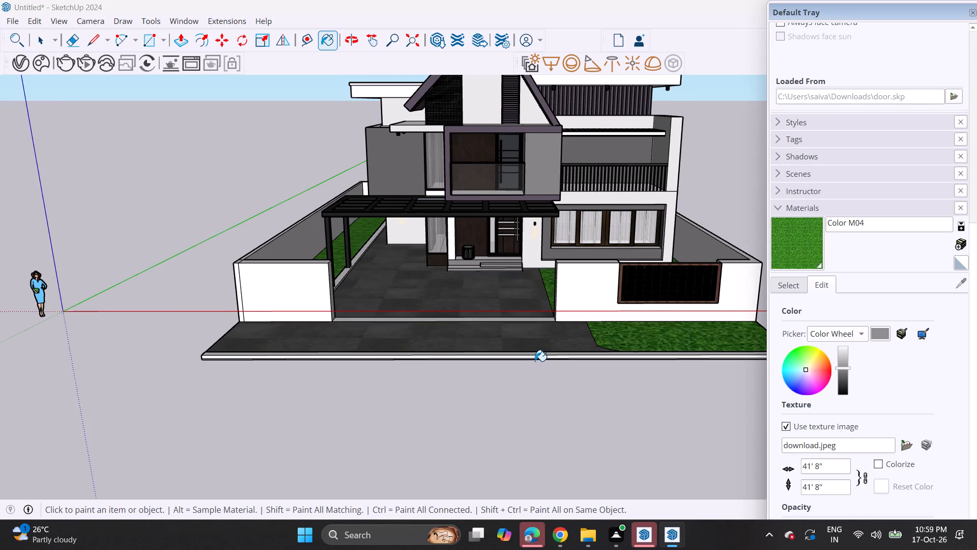
middle_drag(516, 360, 531, 402)
middle_drag(531, 403, 539, 446)
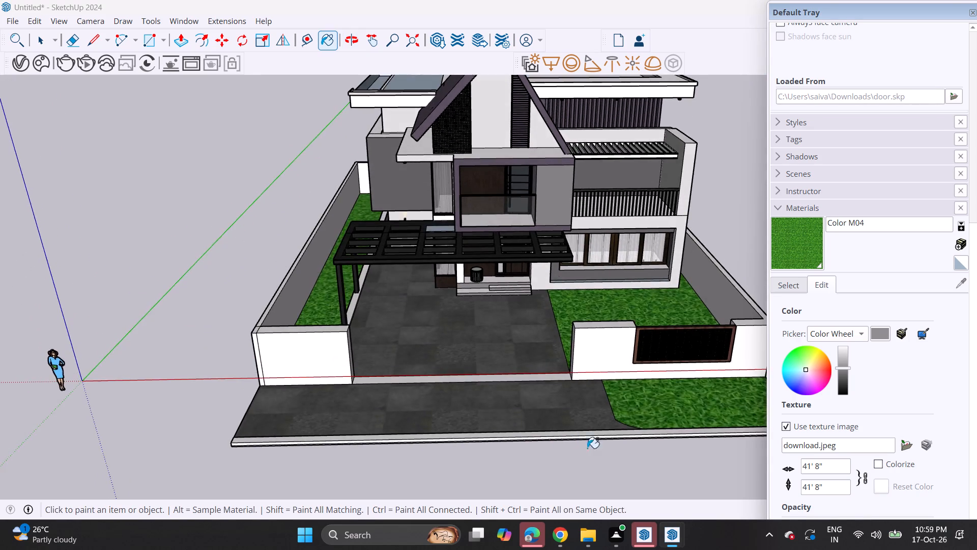
scroll(596, 449, up, 4)
click(793, 287)
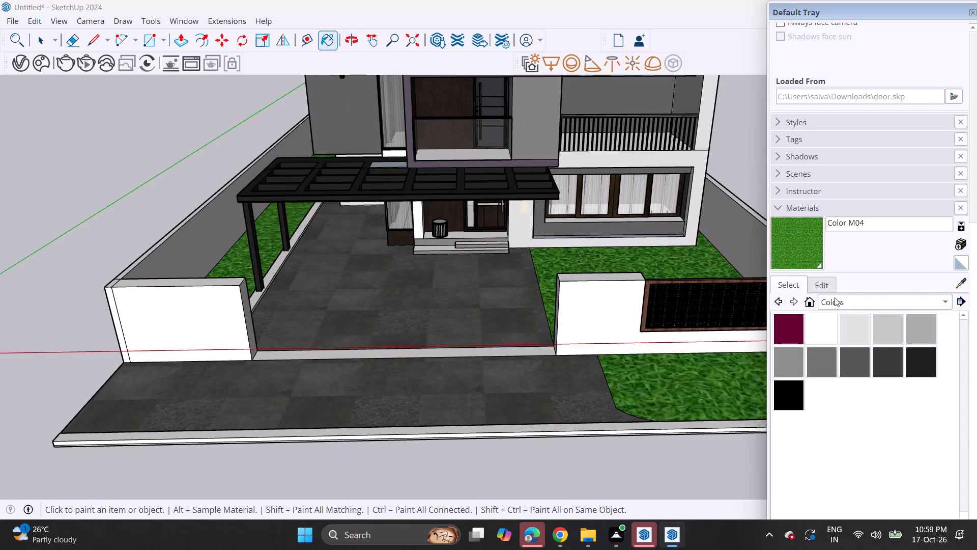
click(834, 307)
click(807, 398)
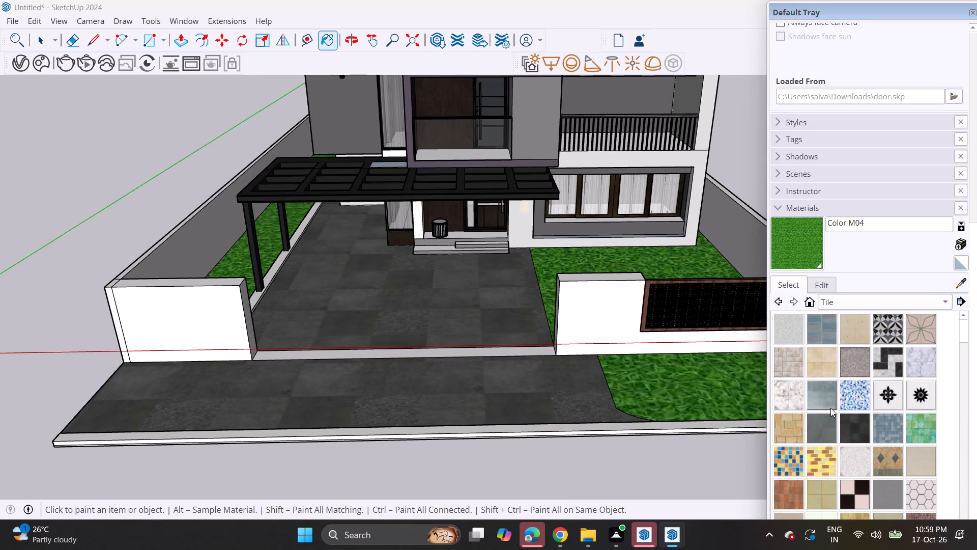
scroll(831, 397, down, 4)
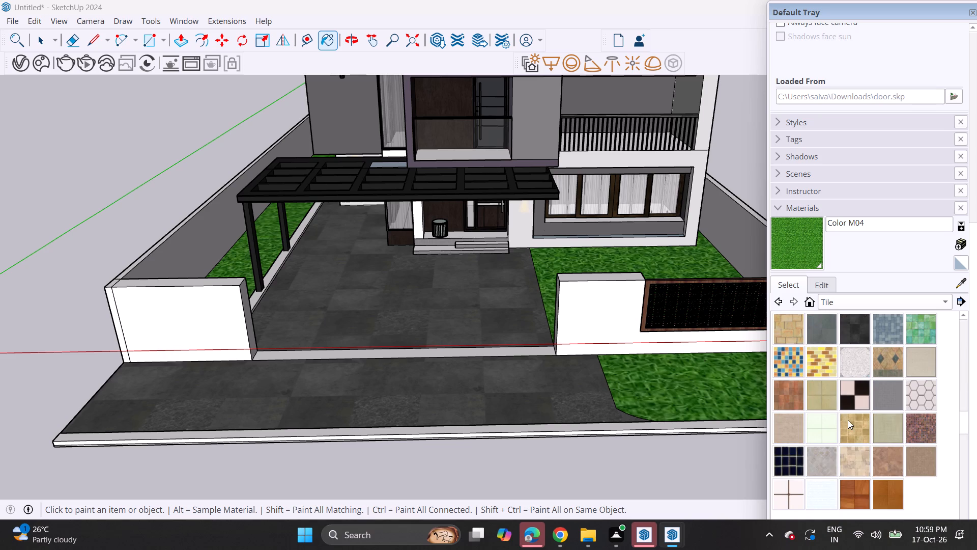
click(819, 386)
click(465, 430)
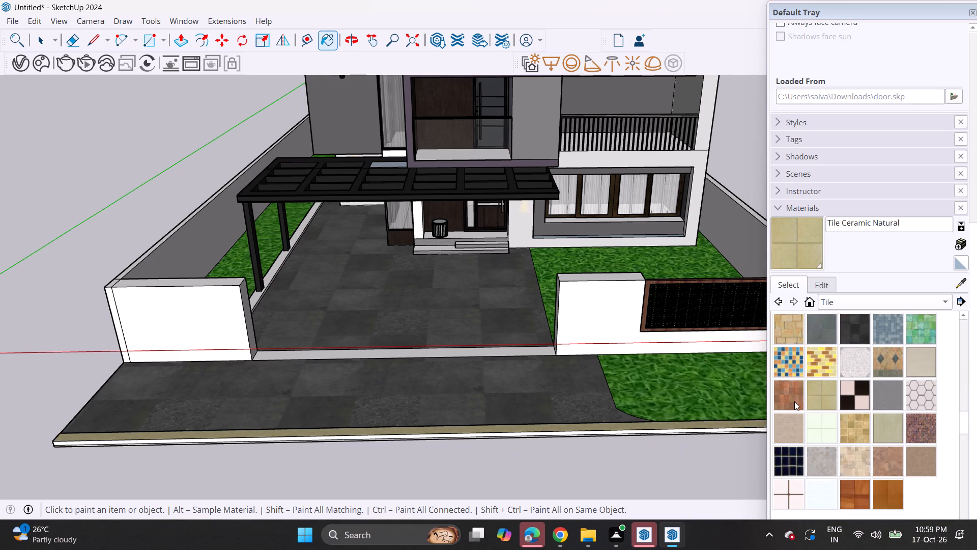
Open the Tile Ceramic Natural material for editing.
click(829, 289)
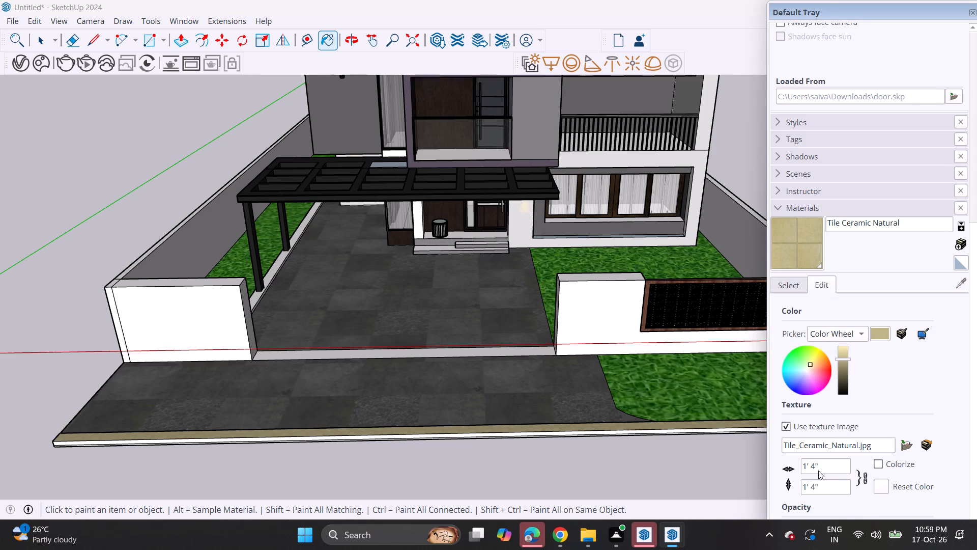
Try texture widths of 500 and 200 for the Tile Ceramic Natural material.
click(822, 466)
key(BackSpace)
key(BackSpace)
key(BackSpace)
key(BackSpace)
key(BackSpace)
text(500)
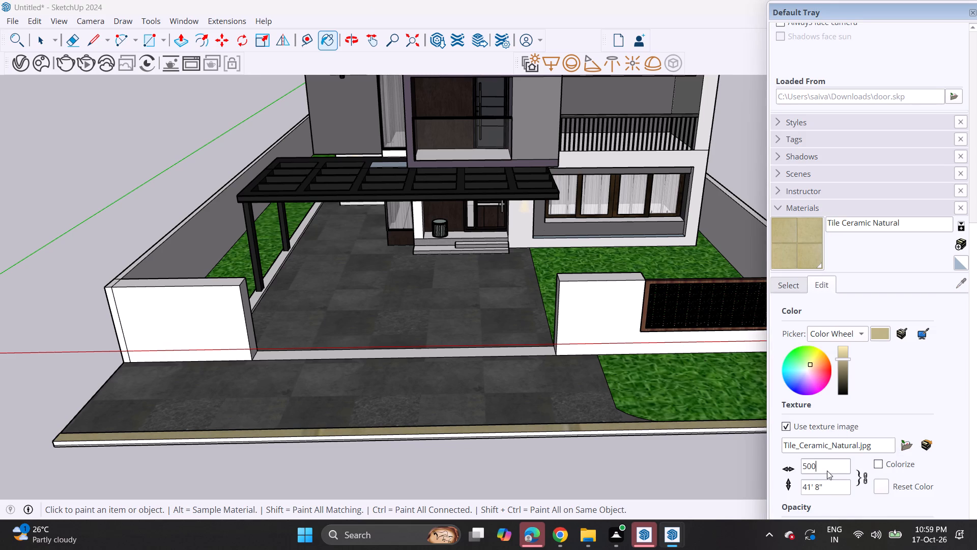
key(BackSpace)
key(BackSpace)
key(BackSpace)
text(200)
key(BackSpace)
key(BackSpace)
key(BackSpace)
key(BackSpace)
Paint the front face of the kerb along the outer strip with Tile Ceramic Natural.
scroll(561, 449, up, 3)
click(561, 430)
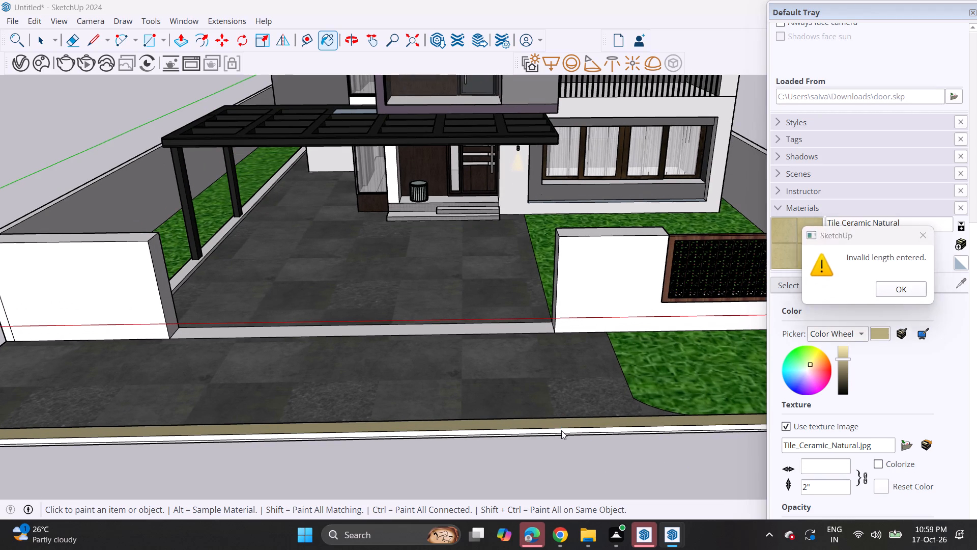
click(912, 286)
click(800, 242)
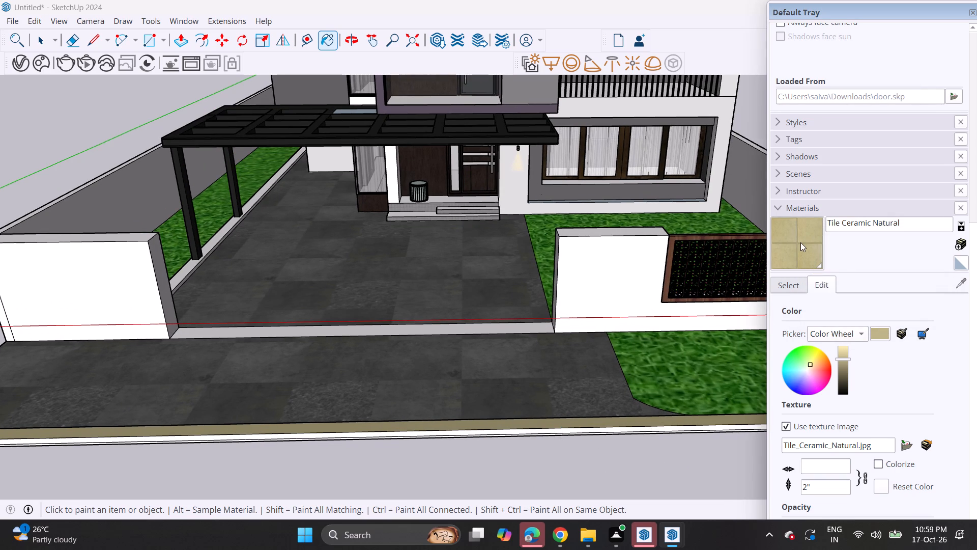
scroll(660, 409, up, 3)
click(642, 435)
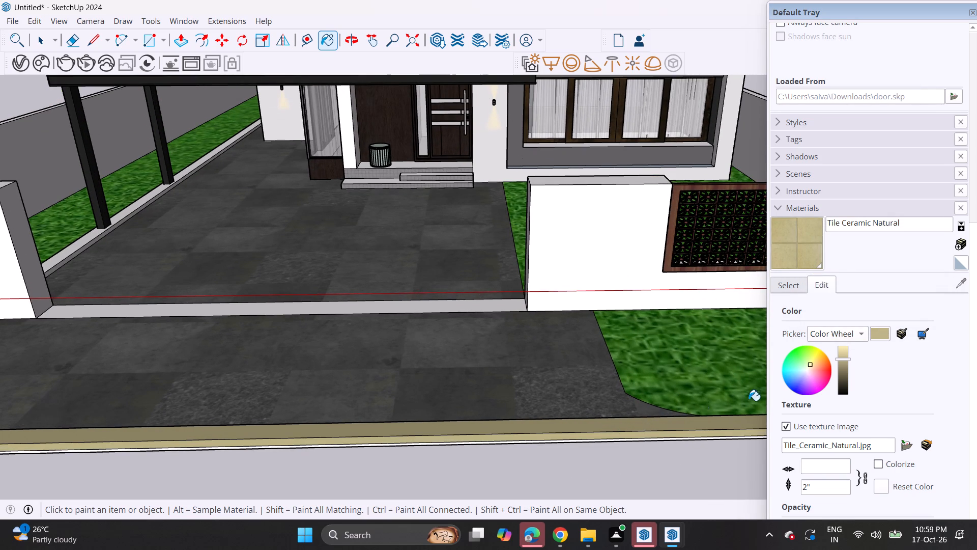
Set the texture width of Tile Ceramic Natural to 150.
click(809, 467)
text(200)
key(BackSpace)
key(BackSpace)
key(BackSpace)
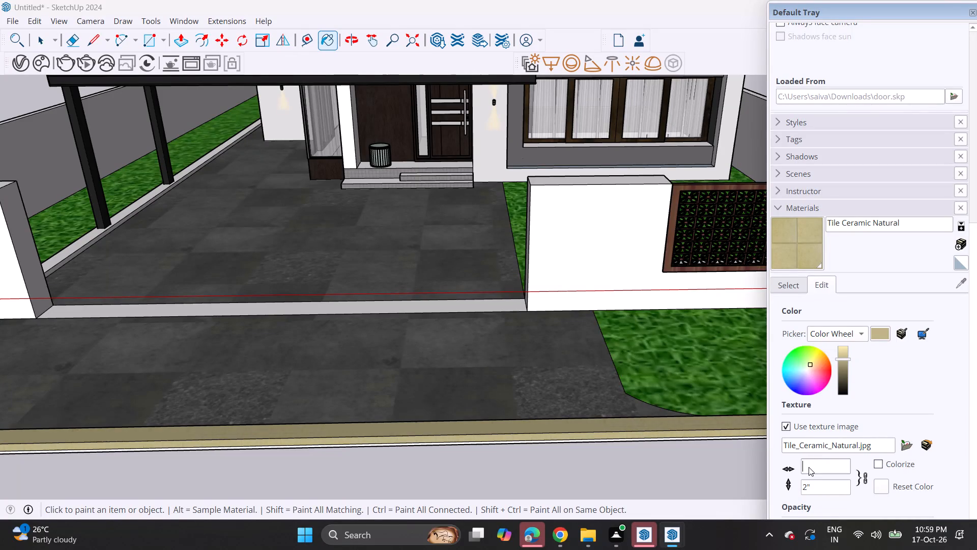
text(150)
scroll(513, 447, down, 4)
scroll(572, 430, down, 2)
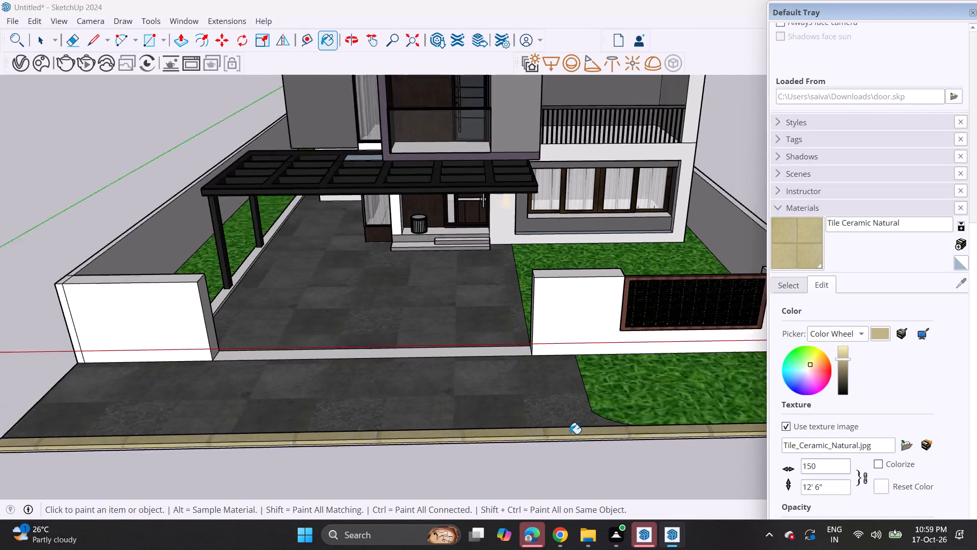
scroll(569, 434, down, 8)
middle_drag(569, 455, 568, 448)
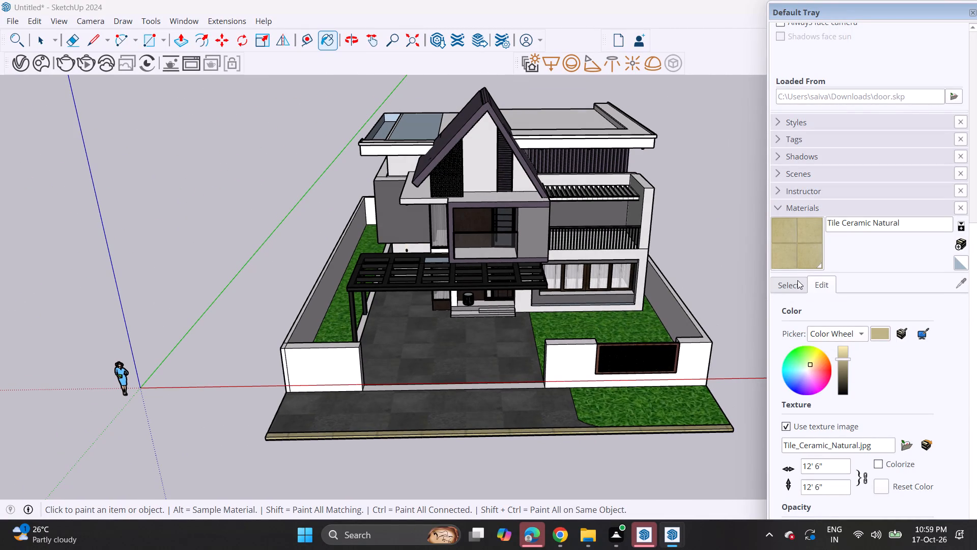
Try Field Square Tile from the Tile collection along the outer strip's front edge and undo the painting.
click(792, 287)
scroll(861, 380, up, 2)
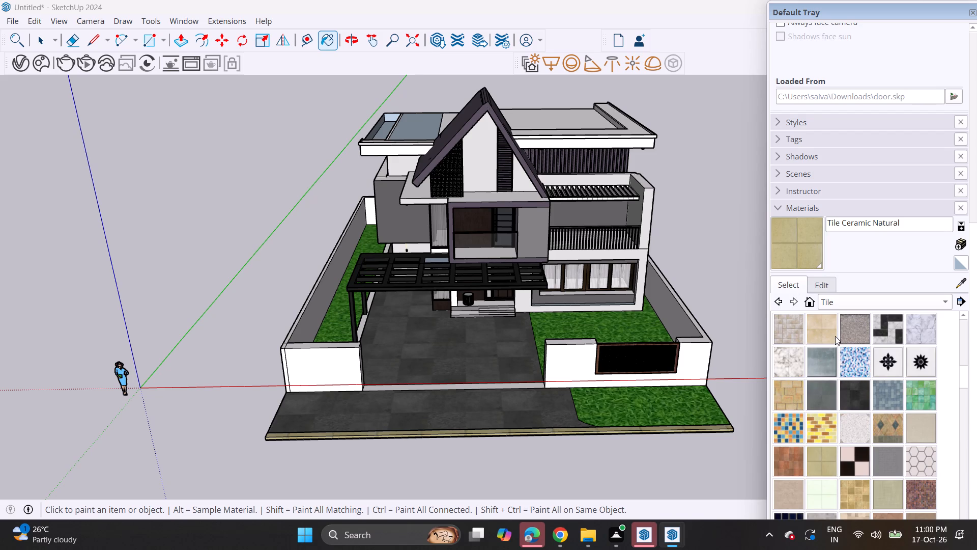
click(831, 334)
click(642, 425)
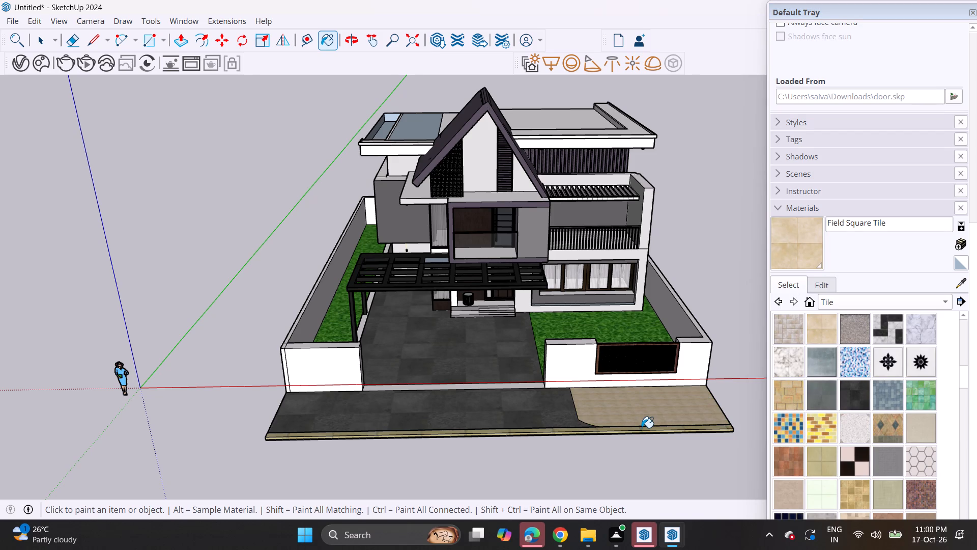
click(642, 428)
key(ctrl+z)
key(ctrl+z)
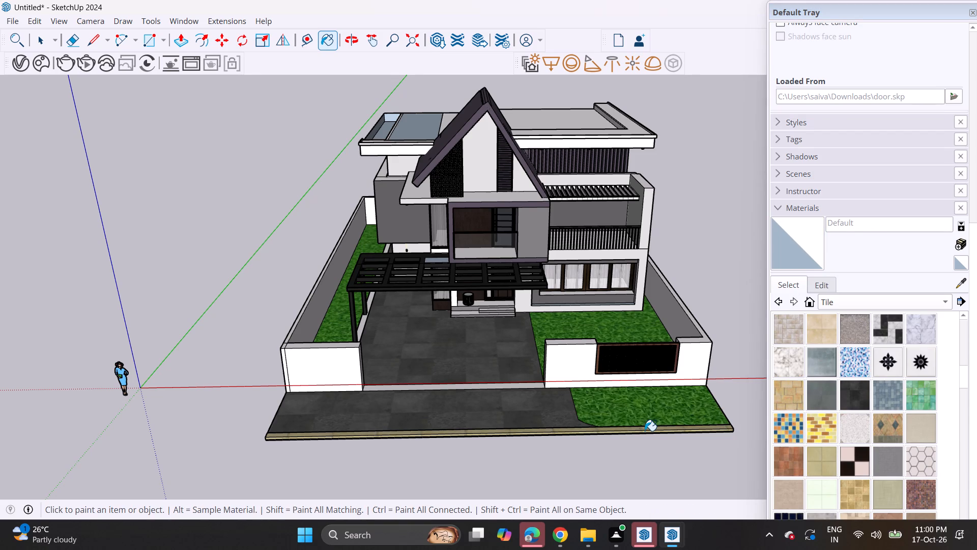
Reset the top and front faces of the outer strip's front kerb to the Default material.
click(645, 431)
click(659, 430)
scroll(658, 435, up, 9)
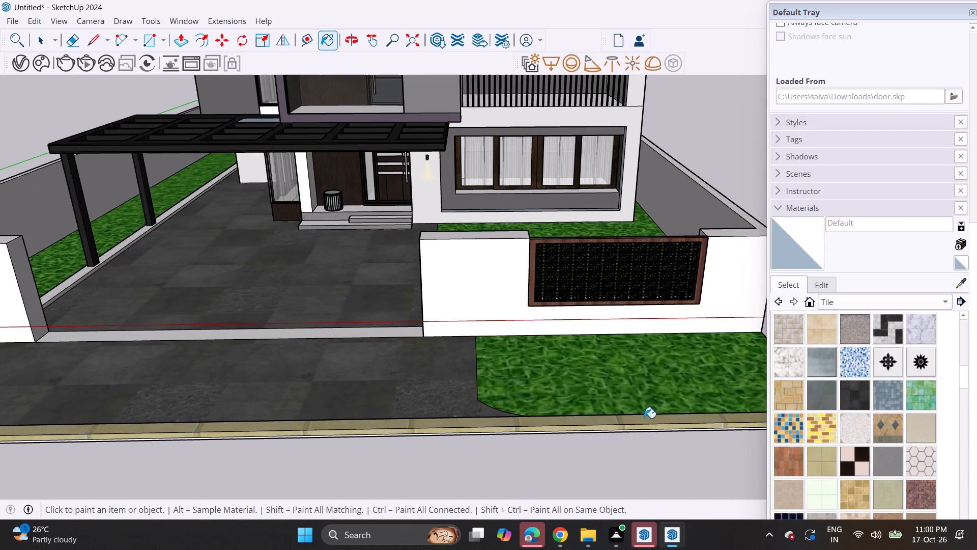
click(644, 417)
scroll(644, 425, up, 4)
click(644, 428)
Paint the front kerb's top and front faces and the threshold strip between the gate walls with Field Square Tile.
click(821, 334)
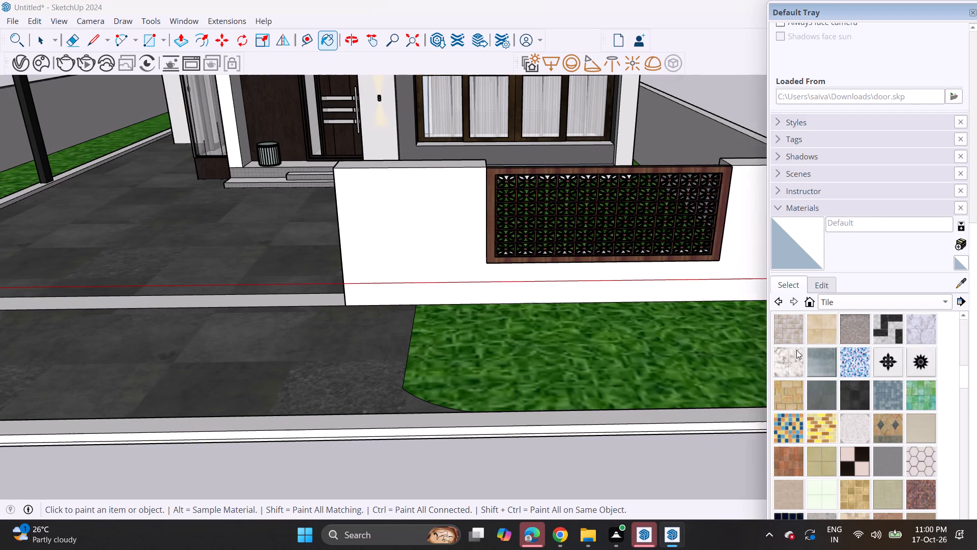
click(664, 413)
click(664, 426)
scroll(664, 429, down, 2)
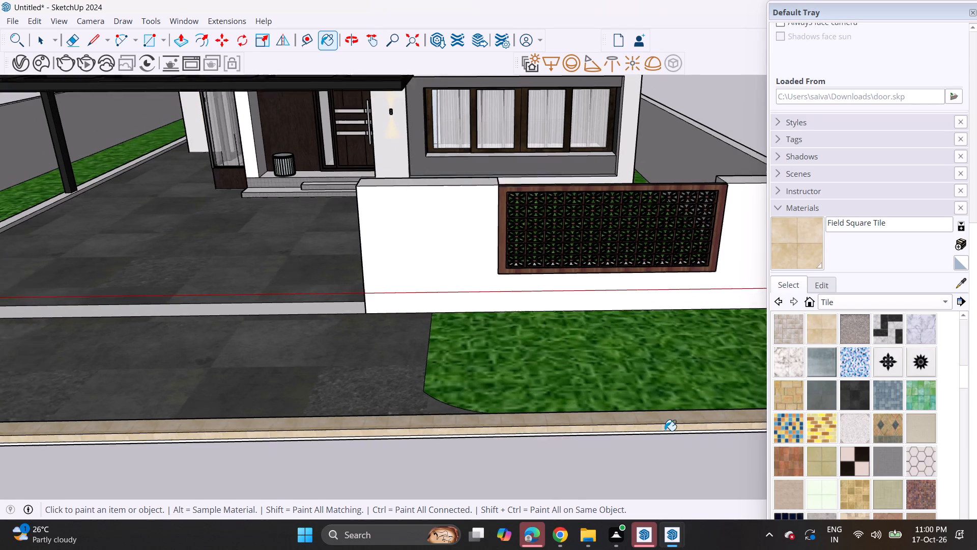
scroll(665, 431, down, 13)
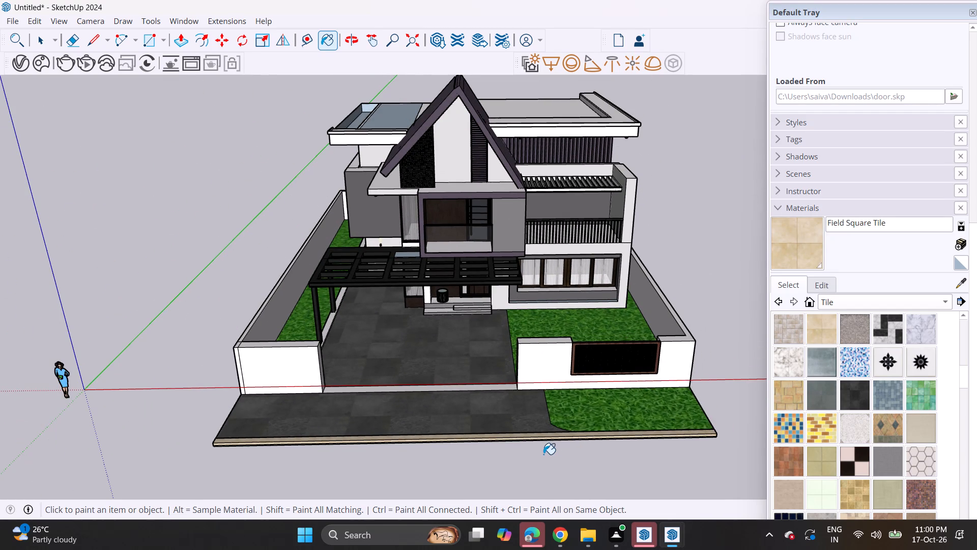
scroll(397, 385, up, 4)
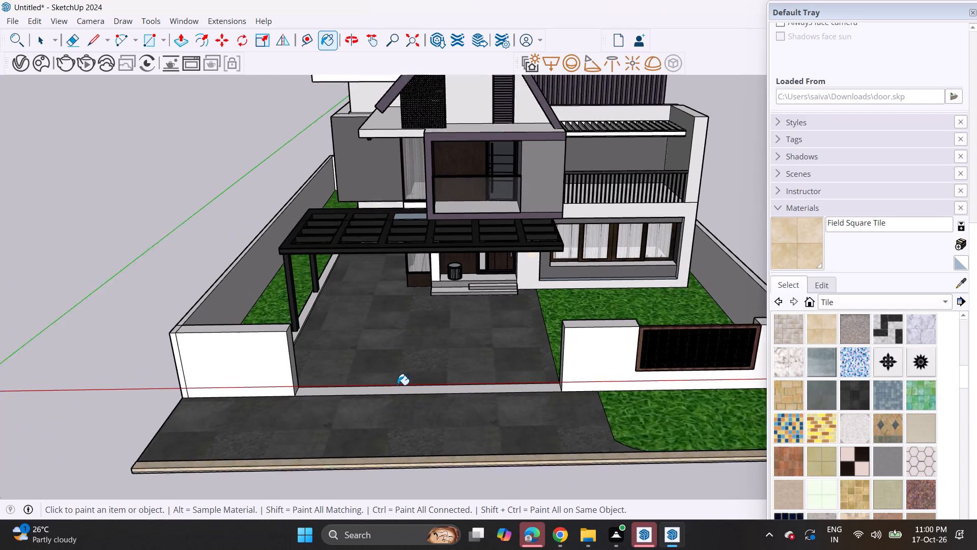
click(392, 391)
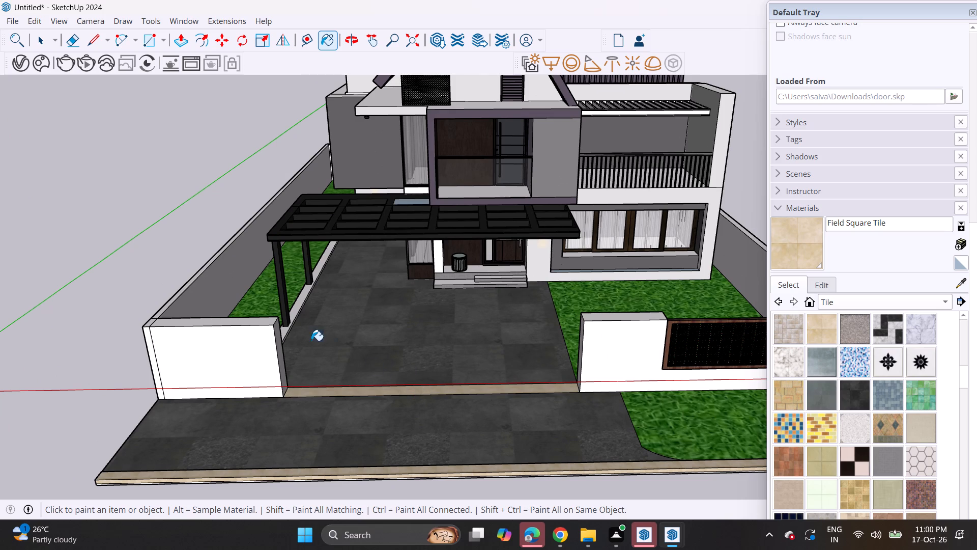
Paint the top and inner side of the kerb under the pergola posts with Slate from the Tile collection.
click(821, 397)
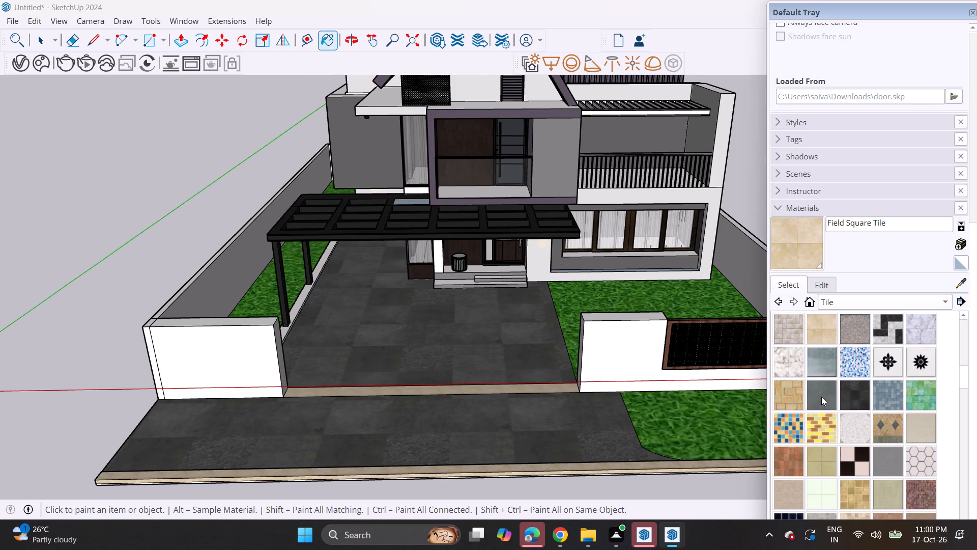
scroll(367, 347, up, 7)
click(276, 278)
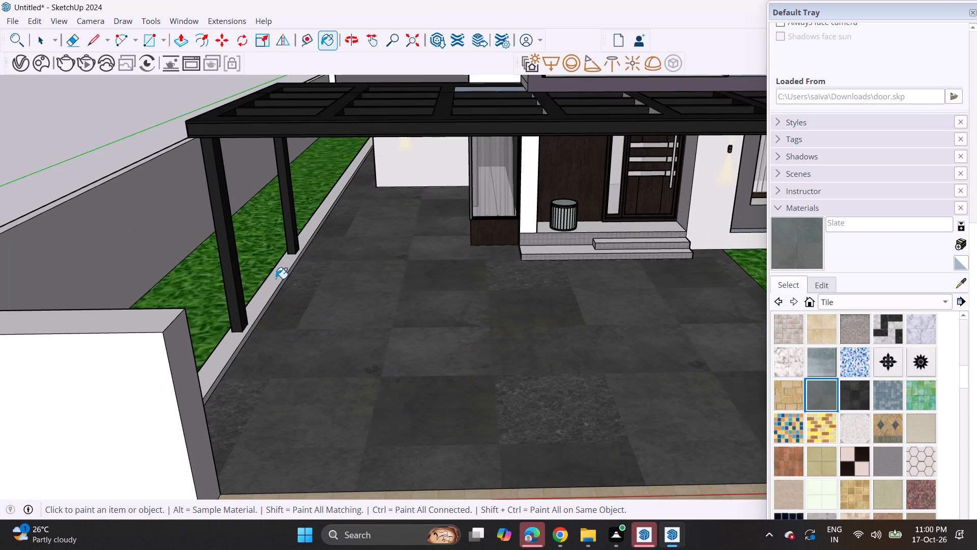
scroll(276, 281, up, 7)
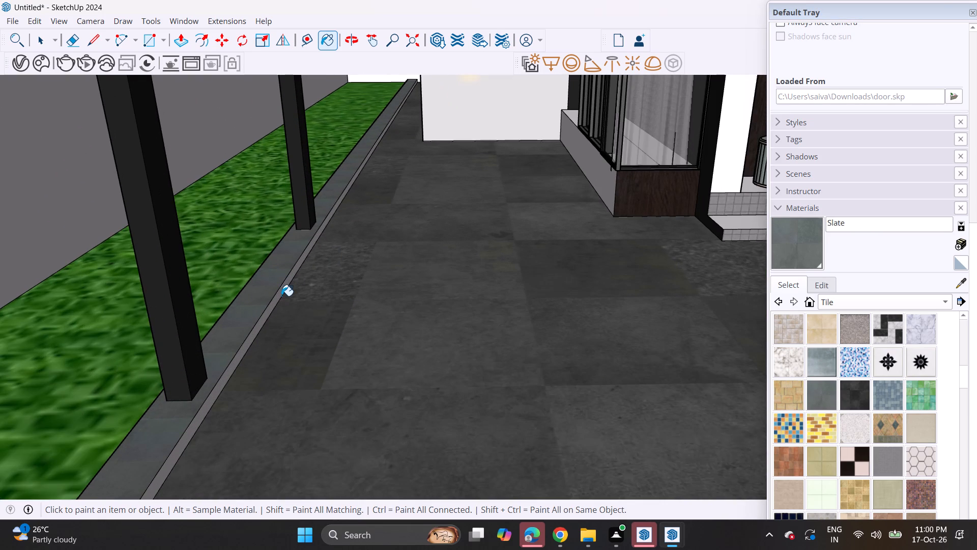
click(280, 291)
scroll(313, 324, down, 9)
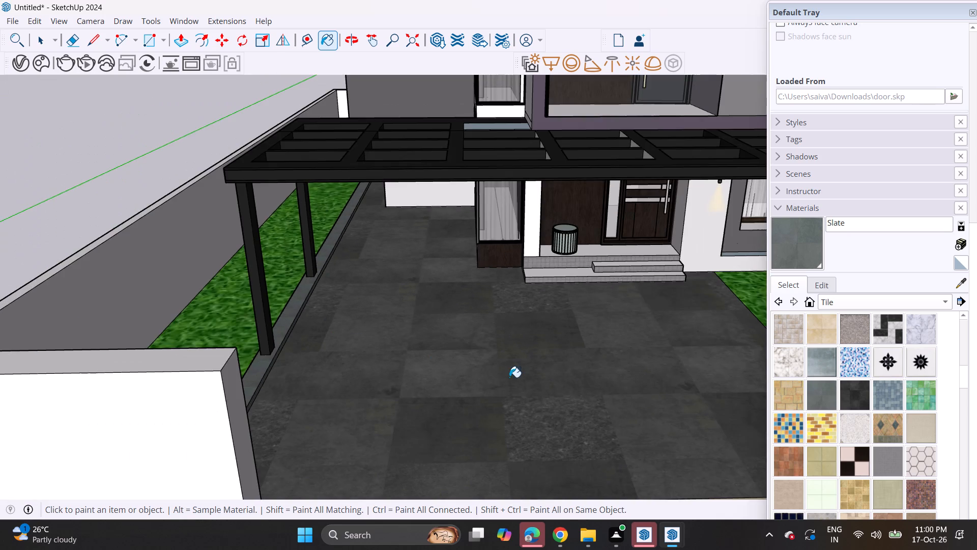
Paint the risers, treads and landing of the entrance steps with Stone Vein Gray from the Stone collection.
middle_drag(516, 371, 504, 322)
scroll(627, 299, up, 7)
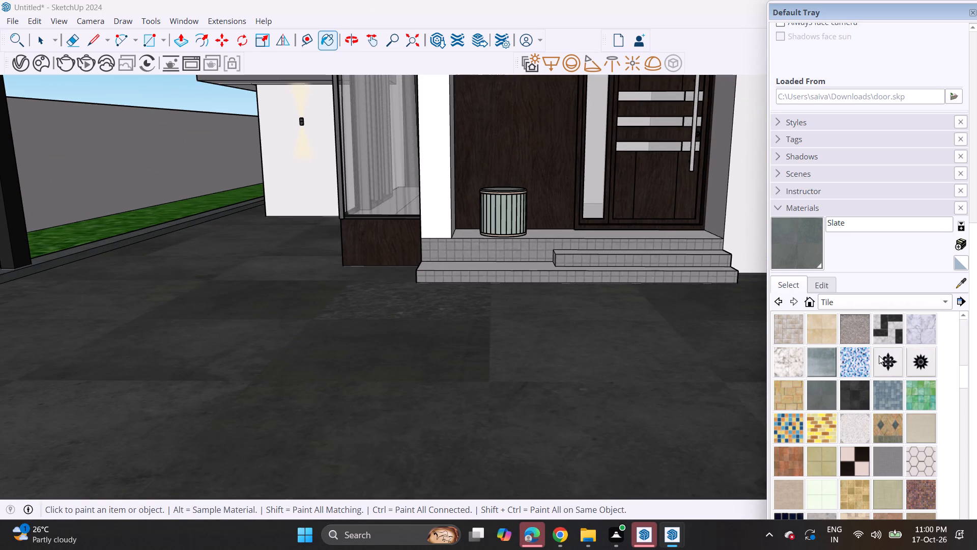
click(891, 459)
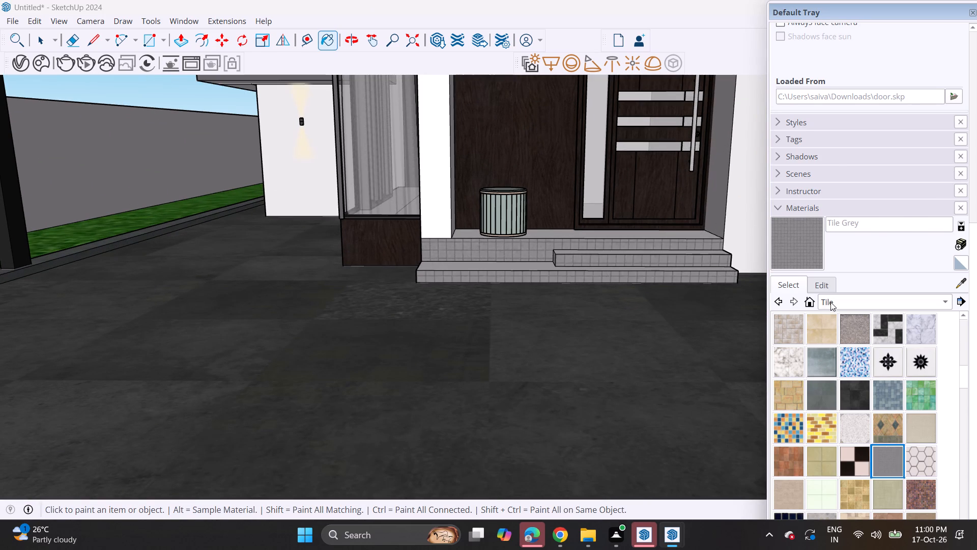
click(830, 302)
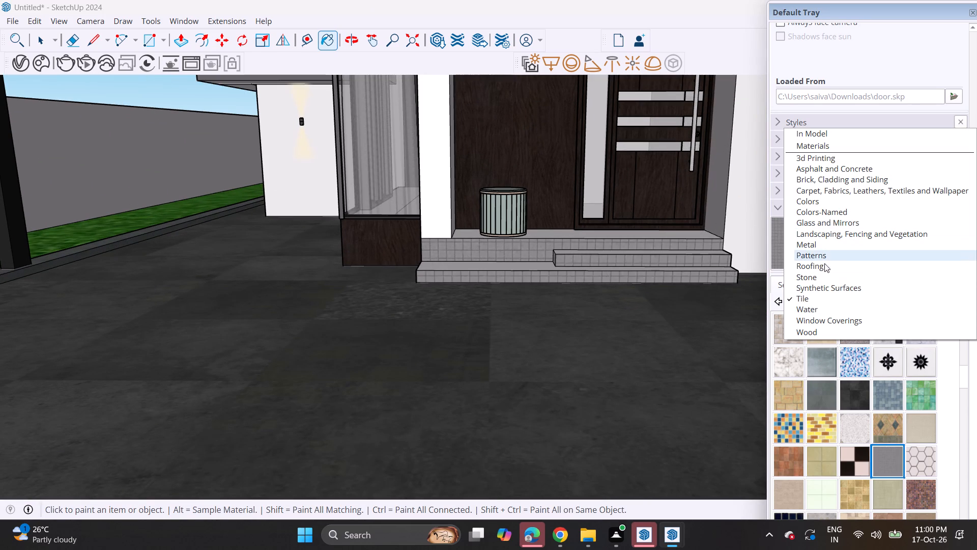
click(823, 282)
drag(849, 324, 848, 329)
click(789, 330)
click(856, 362)
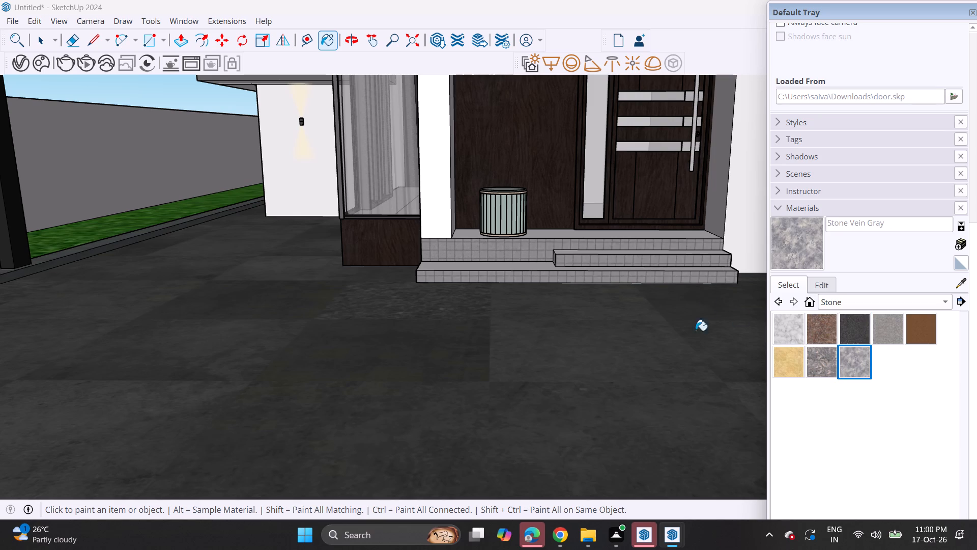
click(563, 279)
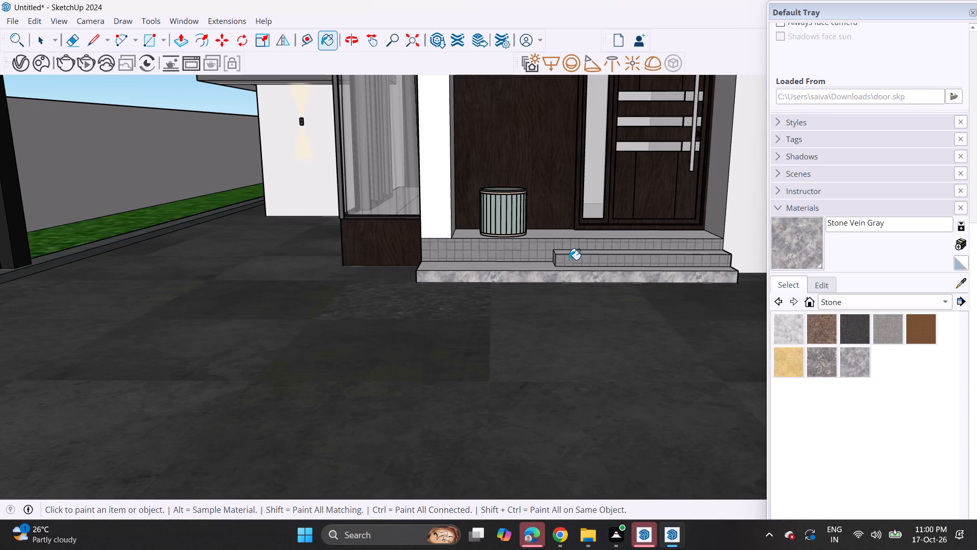
click(570, 257)
click(571, 245)
click(544, 265)
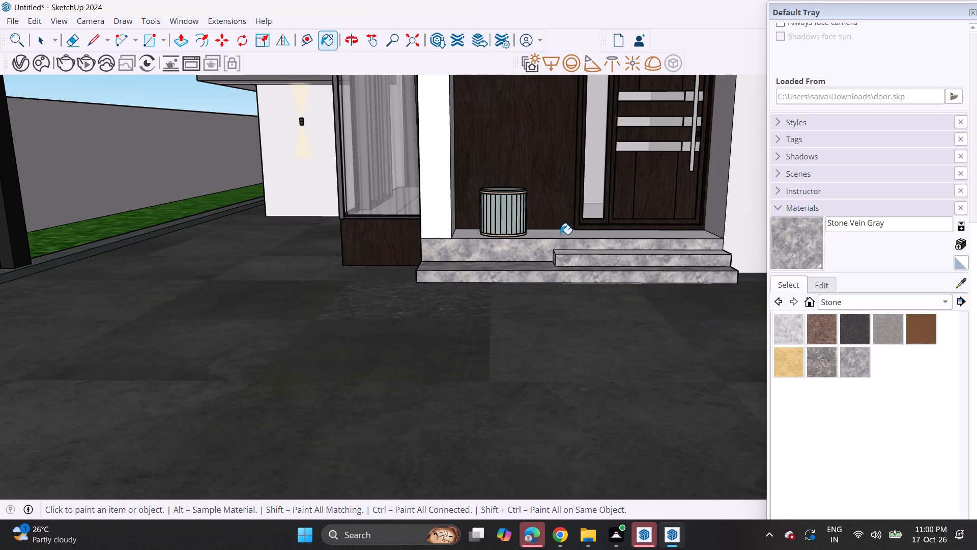
click(560, 234)
Darken the colour of the Stone Vein Gray material on the entrance steps.
scroll(570, 251, down, 3)
middle_drag(564, 323, 558, 307)
scroll(550, 290, down, 2)
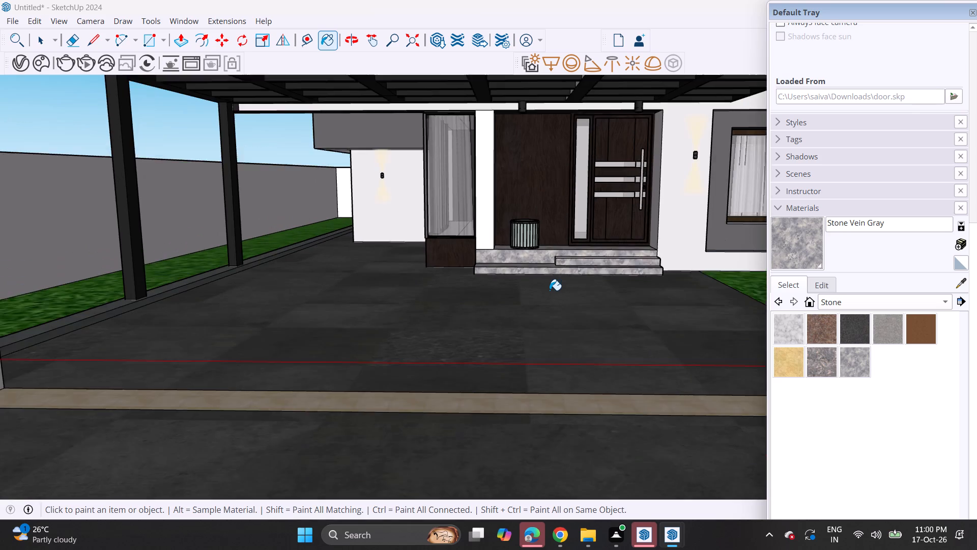
scroll(550, 290, down, 2)
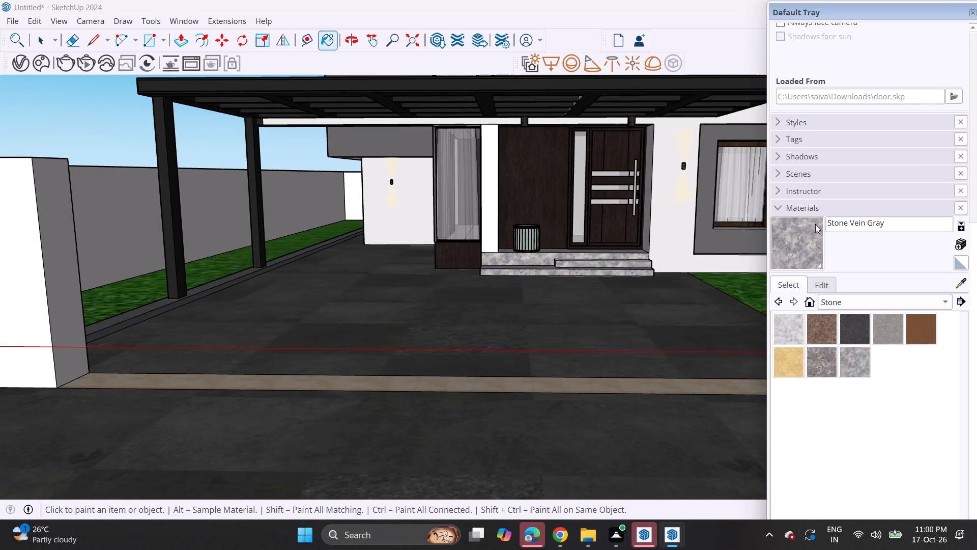
click(822, 282)
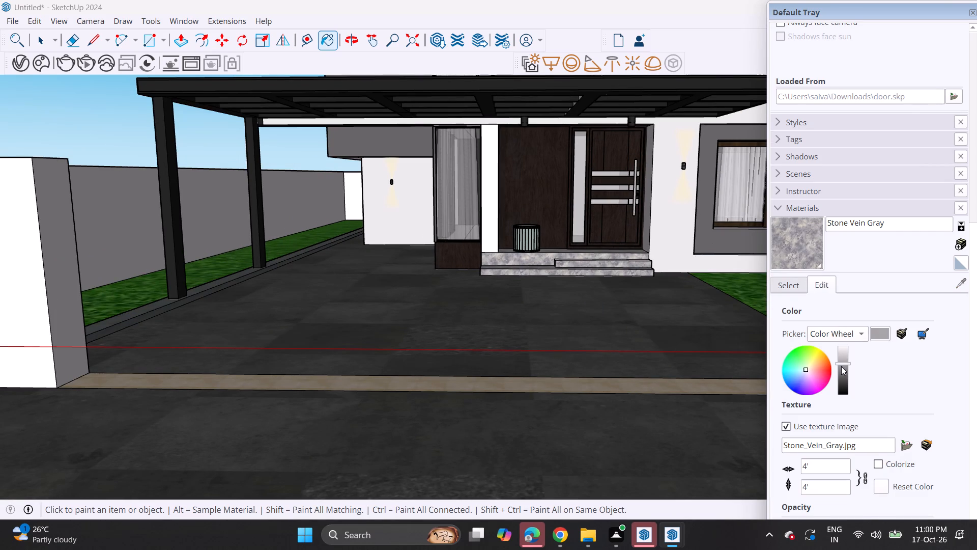
click(841, 366)
click(843, 371)
click(845, 368)
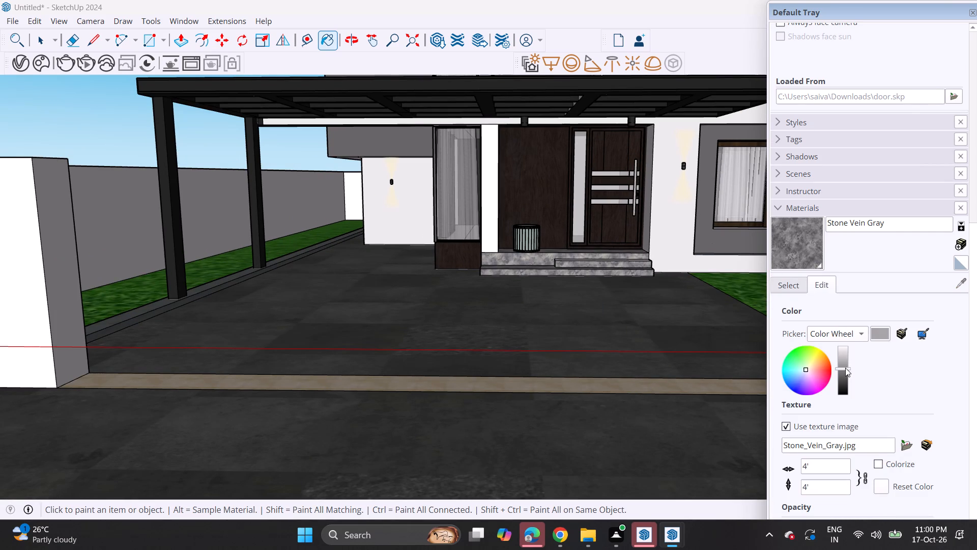
click(846, 375)
scroll(551, 350, down, 7)
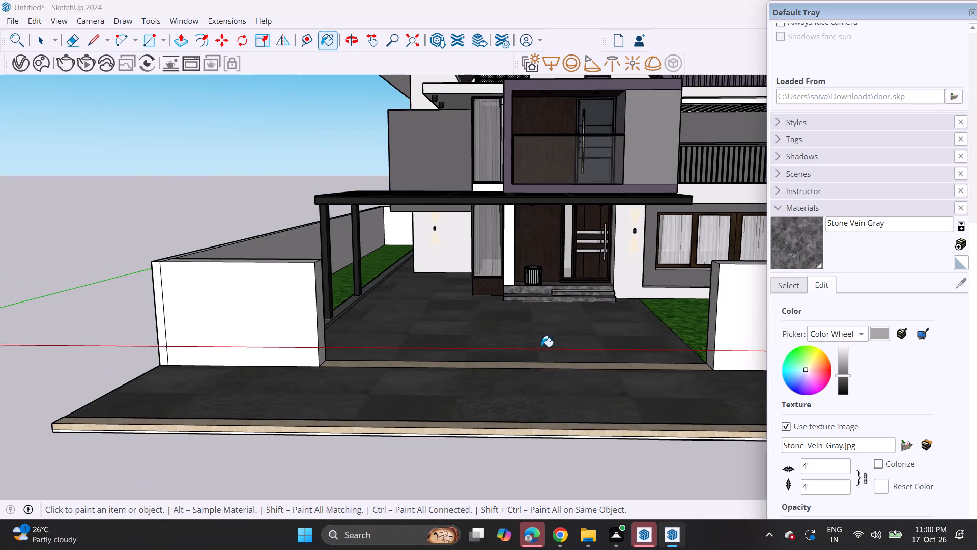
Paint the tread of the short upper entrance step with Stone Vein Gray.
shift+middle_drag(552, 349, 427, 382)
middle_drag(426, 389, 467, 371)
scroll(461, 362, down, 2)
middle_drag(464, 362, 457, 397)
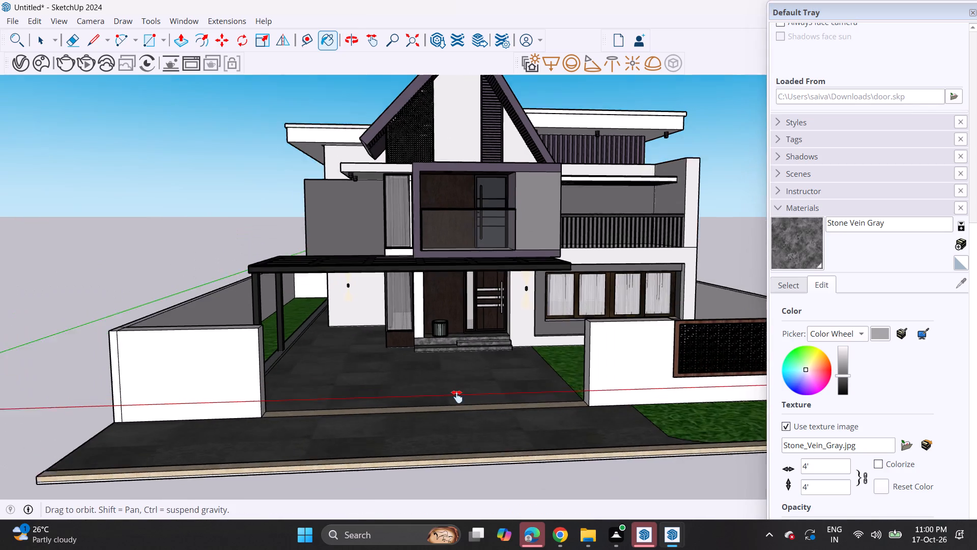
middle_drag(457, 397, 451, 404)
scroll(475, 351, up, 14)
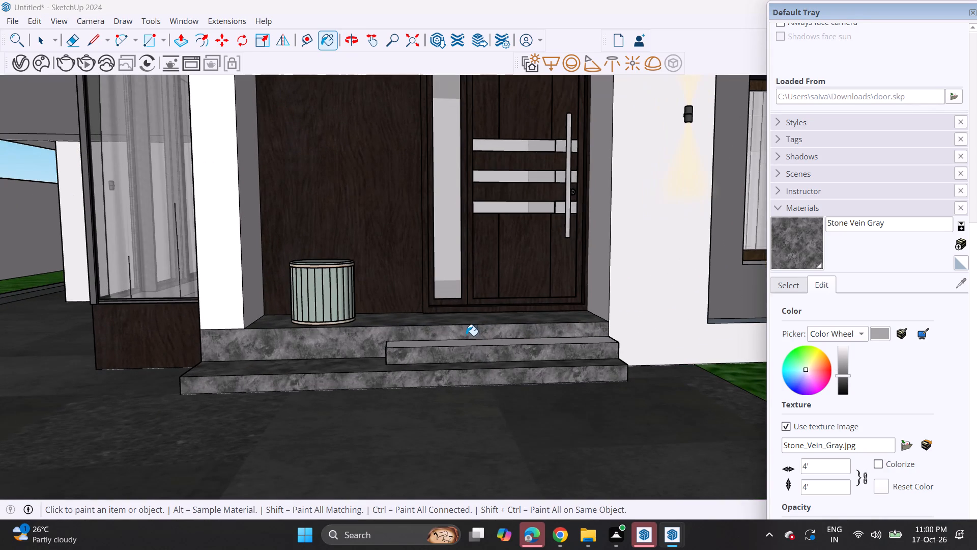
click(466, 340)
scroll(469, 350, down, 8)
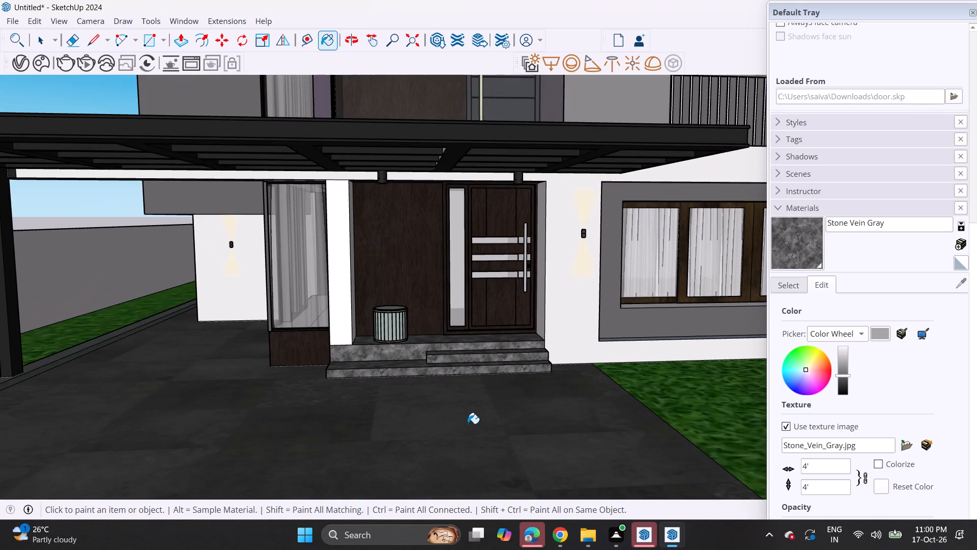
Examine how the entrance steps' stone finish looks against the paving and front facade.
middle_drag(467, 419, 464, 408)
scroll(466, 414, up, 1)
scroll(459, 400, down, 6)
middle_drag(480, 423, 476, 412)
shift+middle_drag(468, 404, 493, 400)
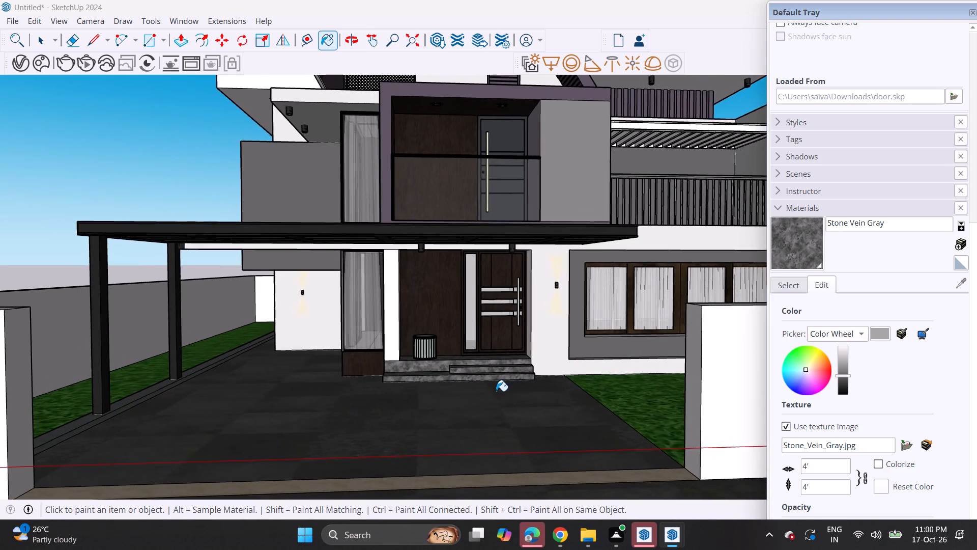
scroll(489, 385, down, 4)
middle_drag(490, 405, 485, 391)
shift+middle_drag(479, 387, 493, 417)
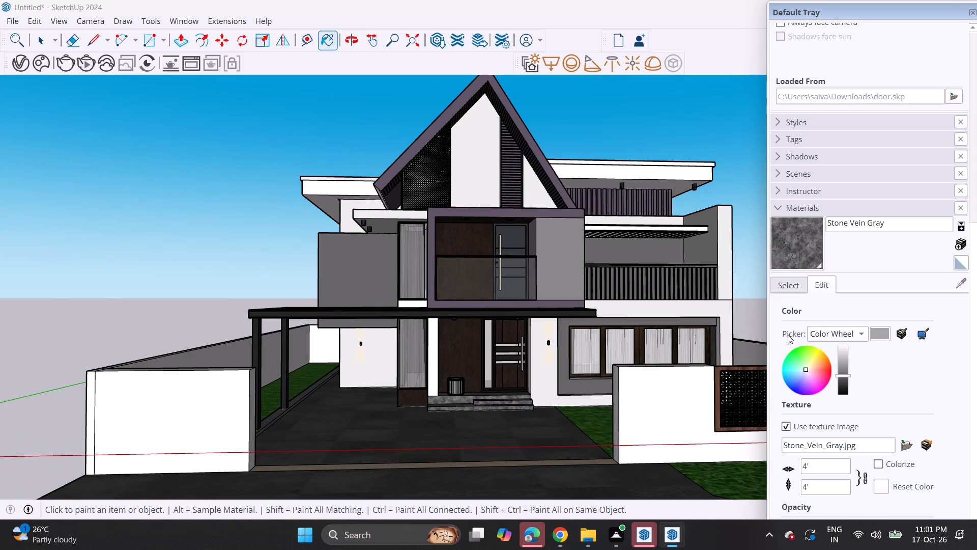
Repaint the risers, treads and landing of the entrance steps with Color M04 from the Colors collection.
click(800, 286)
scroll(814, 345, up, 3)
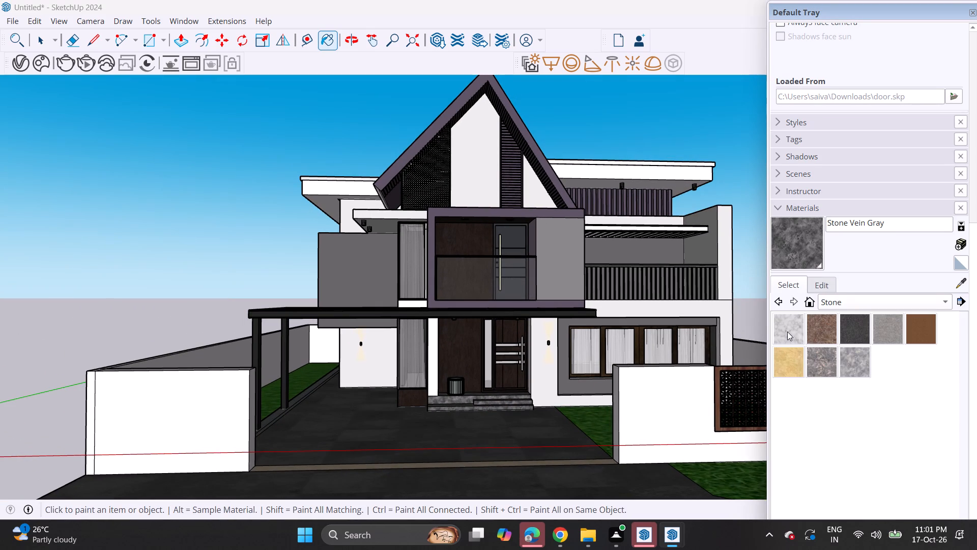
click(836, 298)
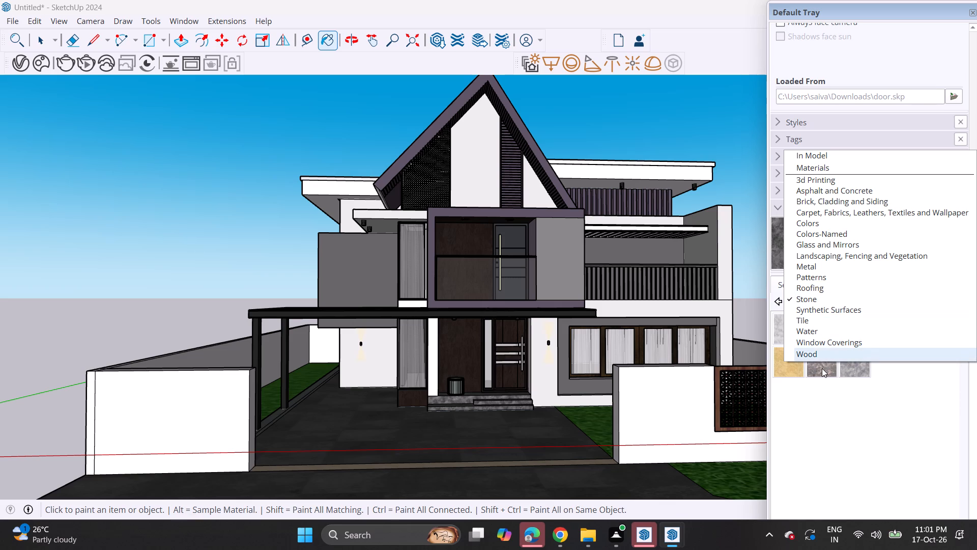
click(815, 227)
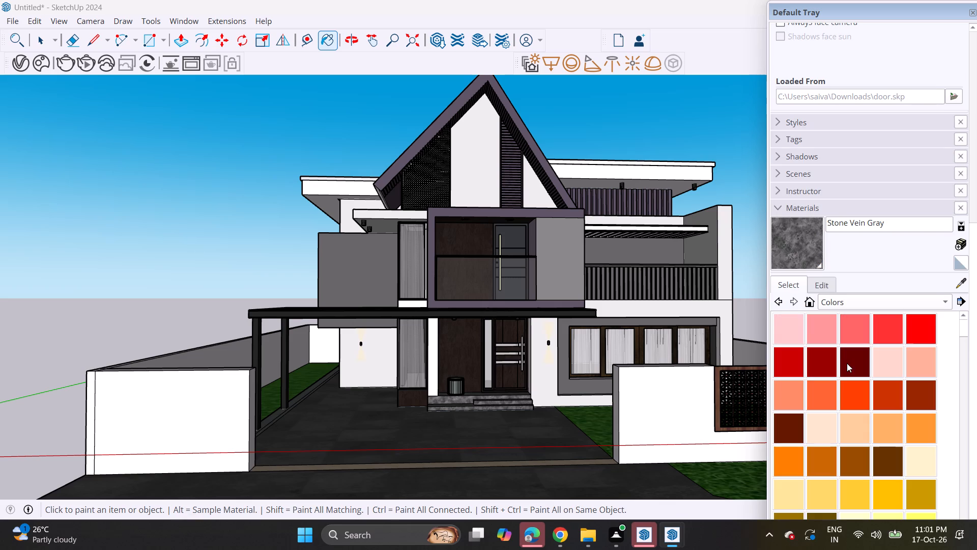
scroll(850, 380, down, 20)
scroll(850, 380, down, 1)
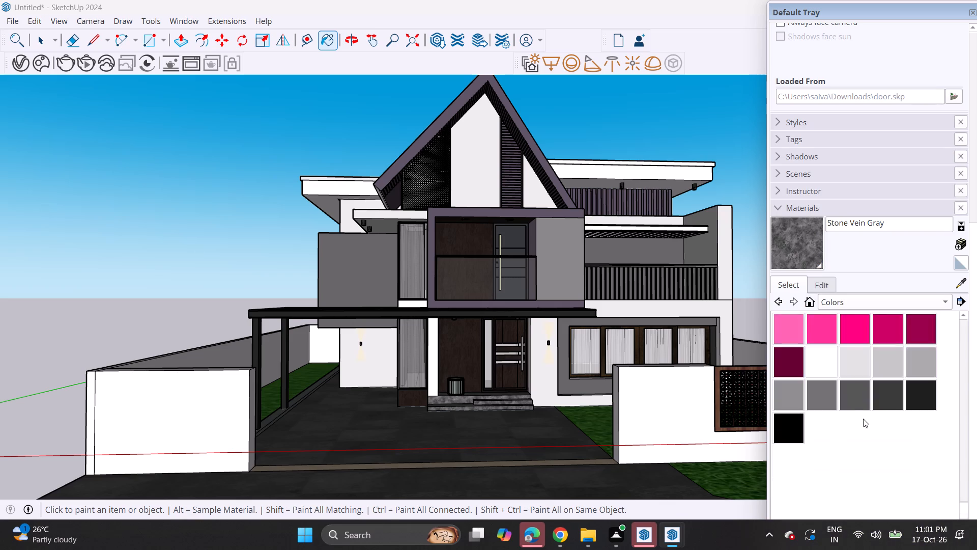
scroll(863, 419, down, 1)
scroll(851, 400, up, 3)
click(789, 399)
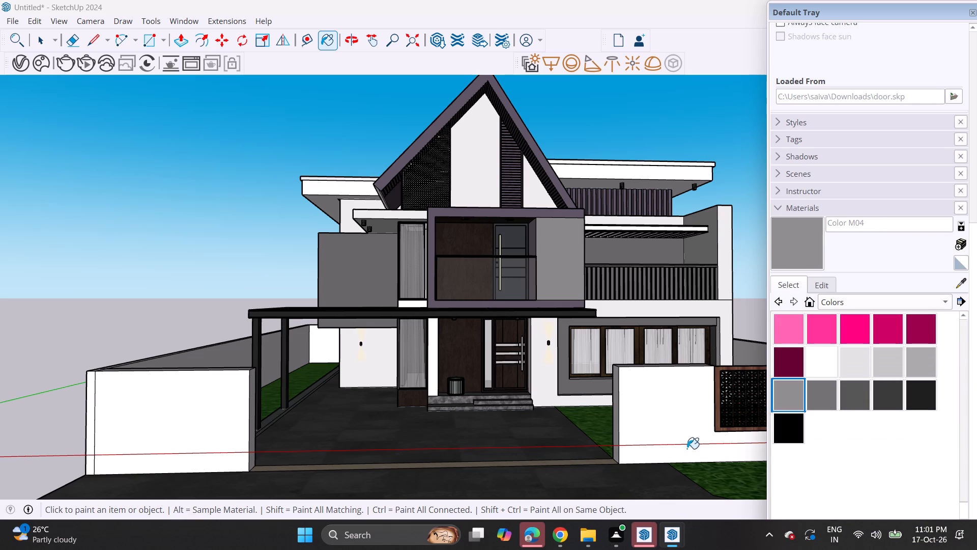
scroll(454, 434, up, 3)
scroll(462, 394, up, 10)
click(465, 390)
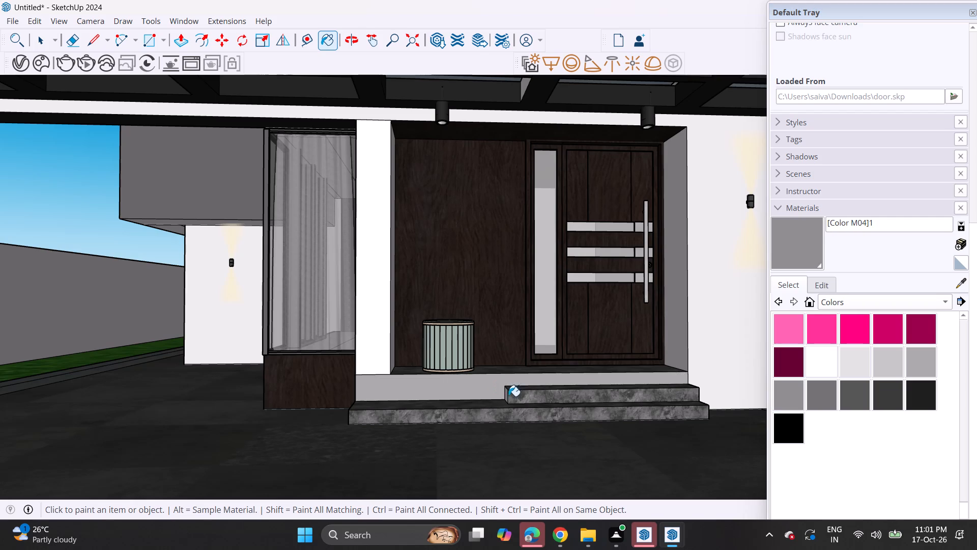
click(511, 397)
click(519, 388)
click(517, 416)
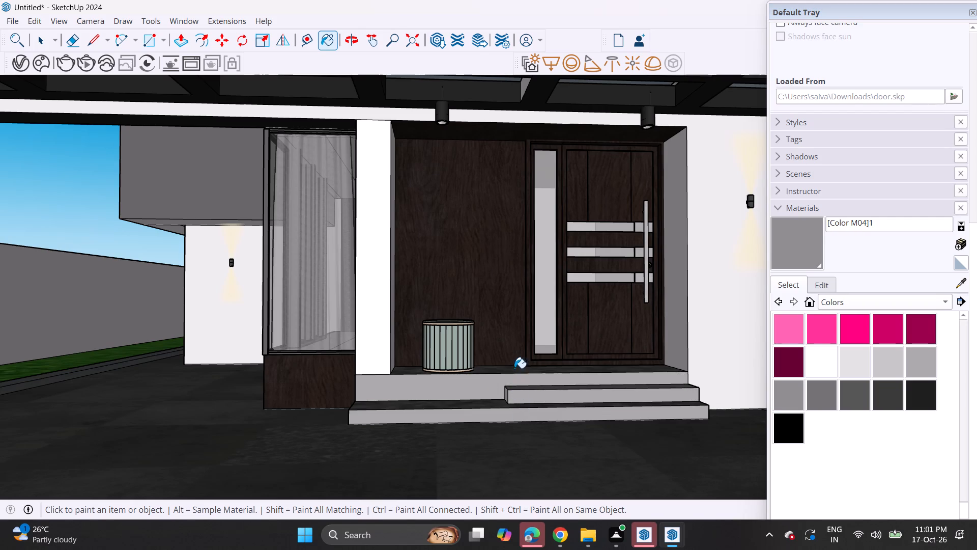
click(514, 368)
scroll(498, 393, down, 9)
scroll(482, 400, up, 10)
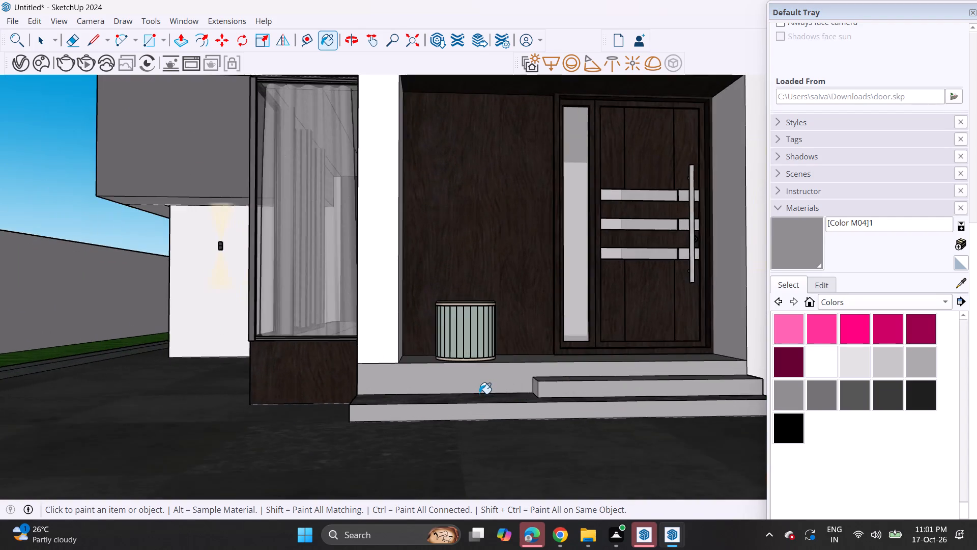
scroll(479, 394, up, 3)
click(479, 394)
click(480, 400)
scroll(480, 399, down, 5)
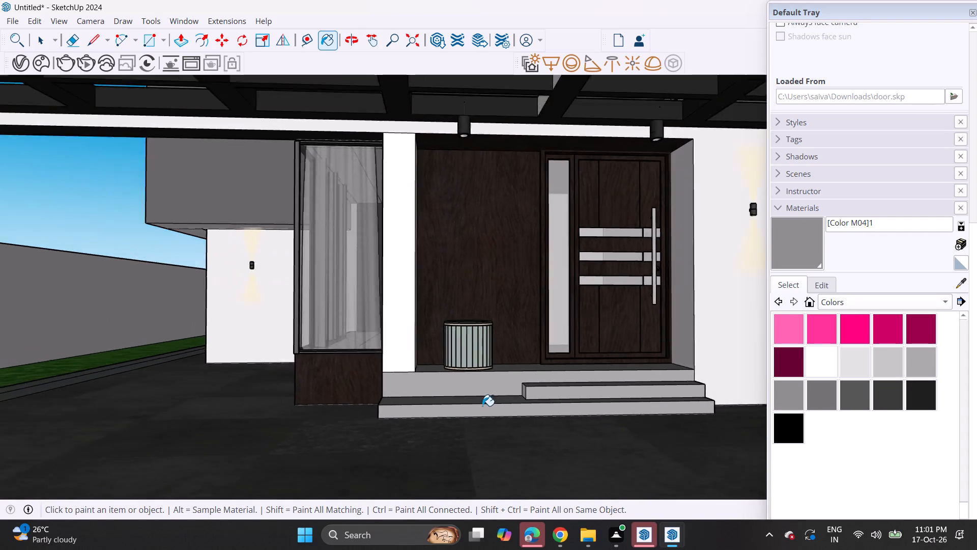
scroll(482, 406, down, 18)
Examine the whole front of the house and its paving from a distance and from above.
middle_drag(497, 435, 487, 426)
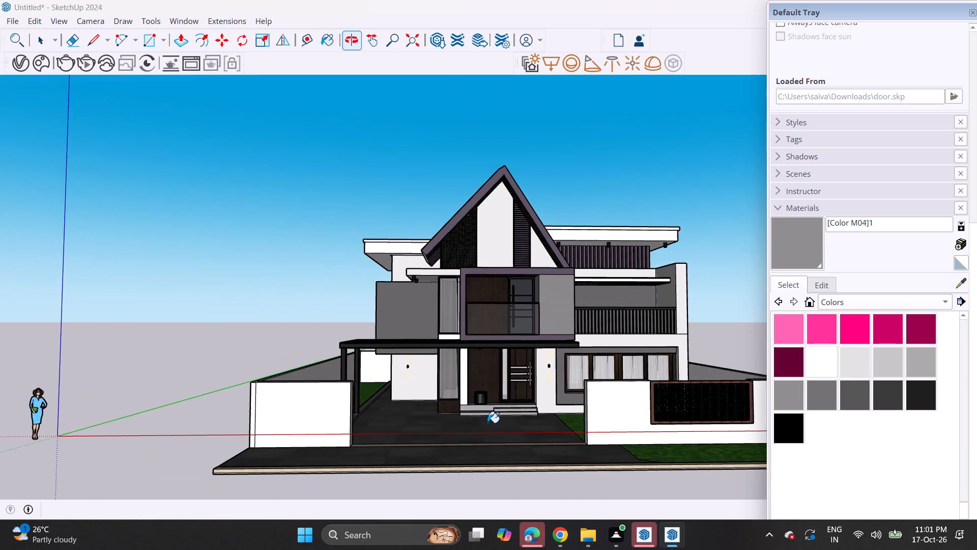
shift+middle_drag(500, 422, 462, 404)
shift+scroll(468, 406, up, 1)
scroll(453, 395, down, 2)
middle_drag(453, 394, 455, 439)
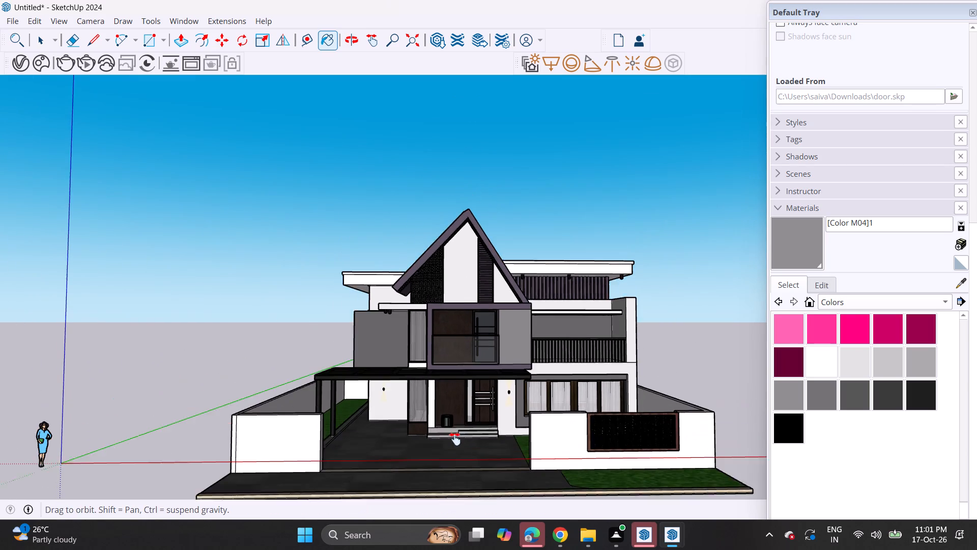
middle_drag(455, 439, 455, 419)
middle_drag(456, 418, 460, 445)
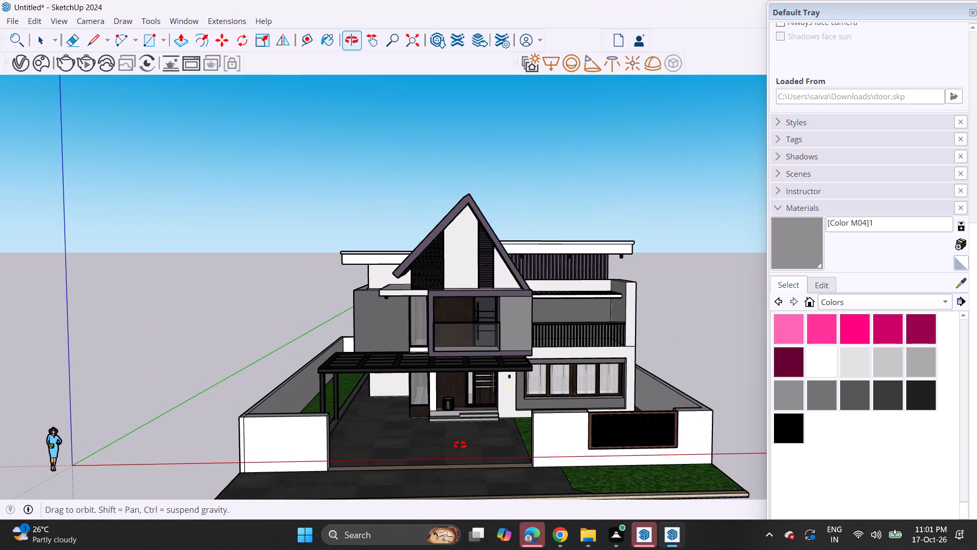
middle_drag(460, 445, 460, 446)
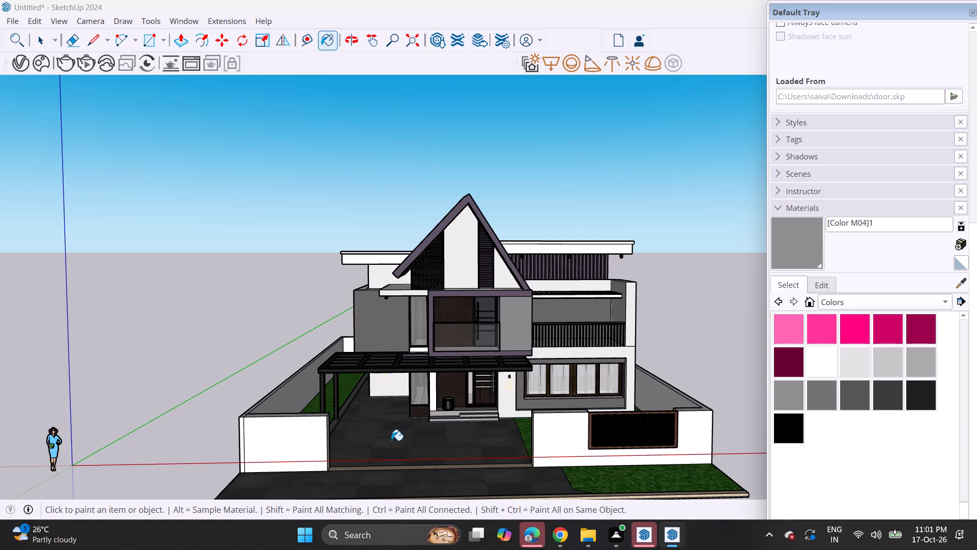
Import the Sin+título hedge model from the Downloads folder.
click(10, 23)
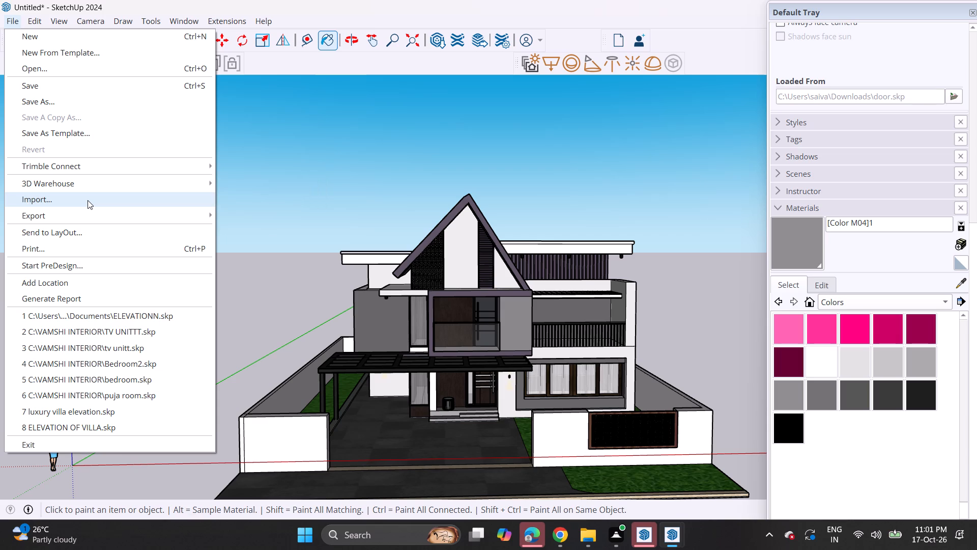
click(51, 195)
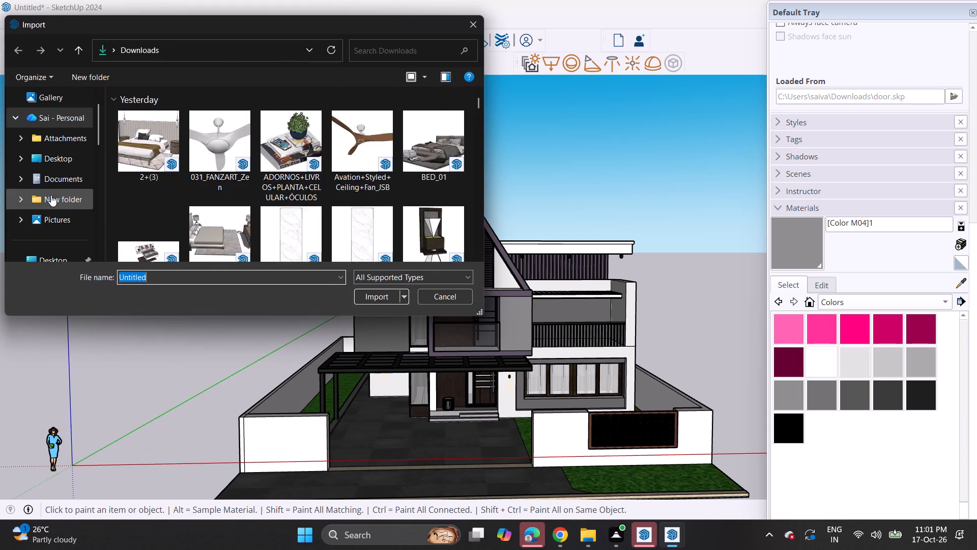
scroll(284, 171, down, 12)
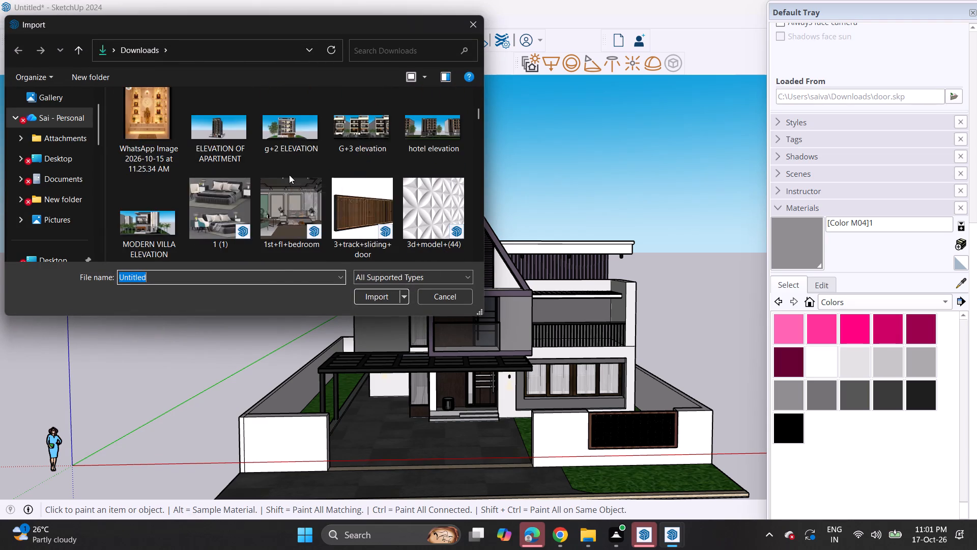
scroll(289, 175, down, 10)
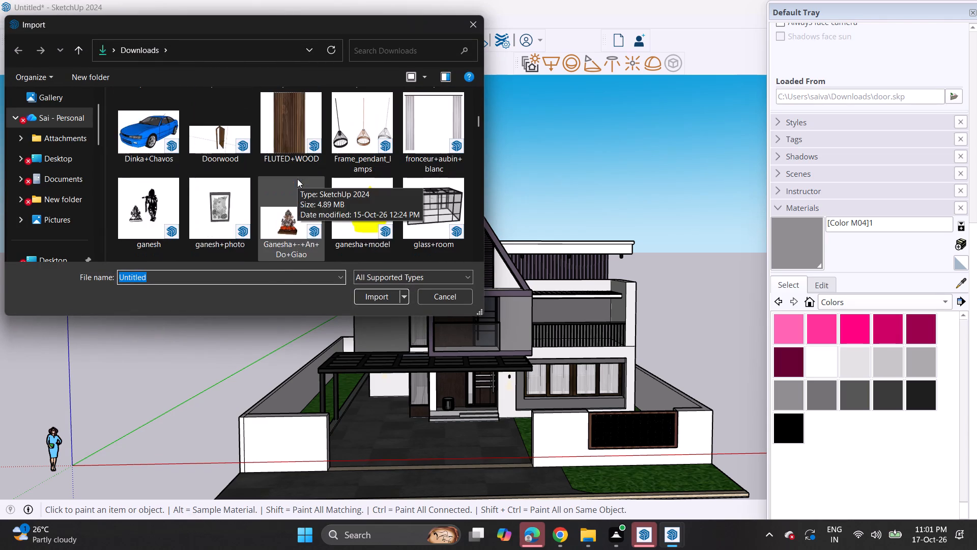
scroll(297, 179, down, 8)
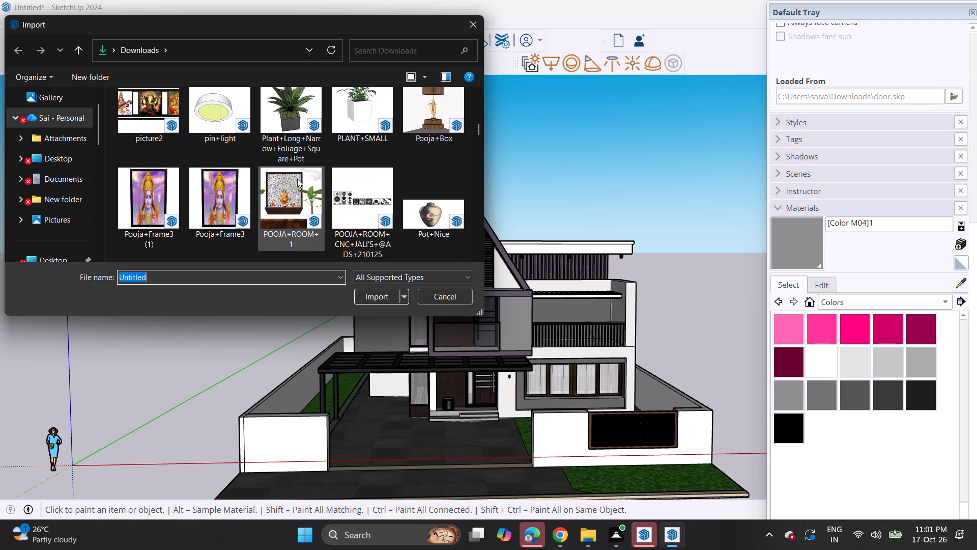
scroll(297, 179, down, 5)
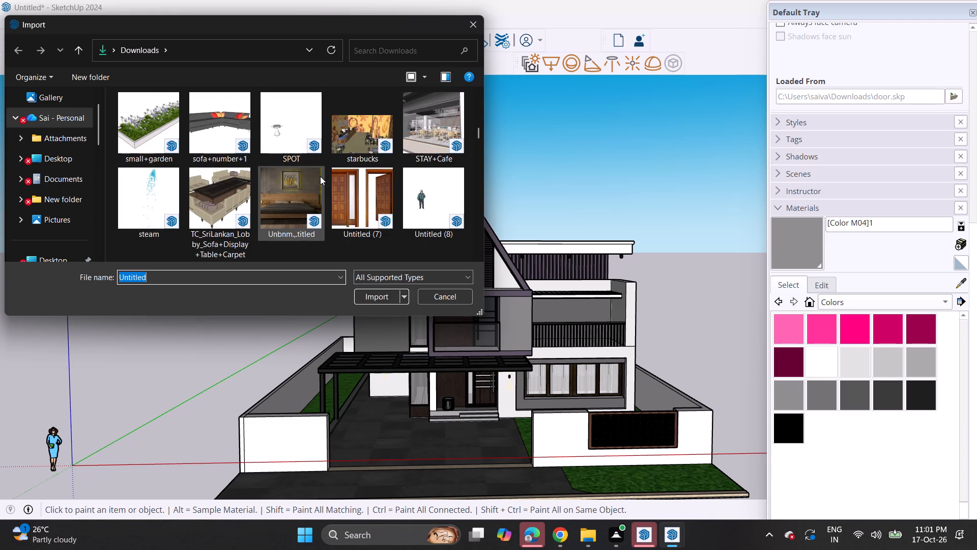
scroll(320, 176, down, 8)
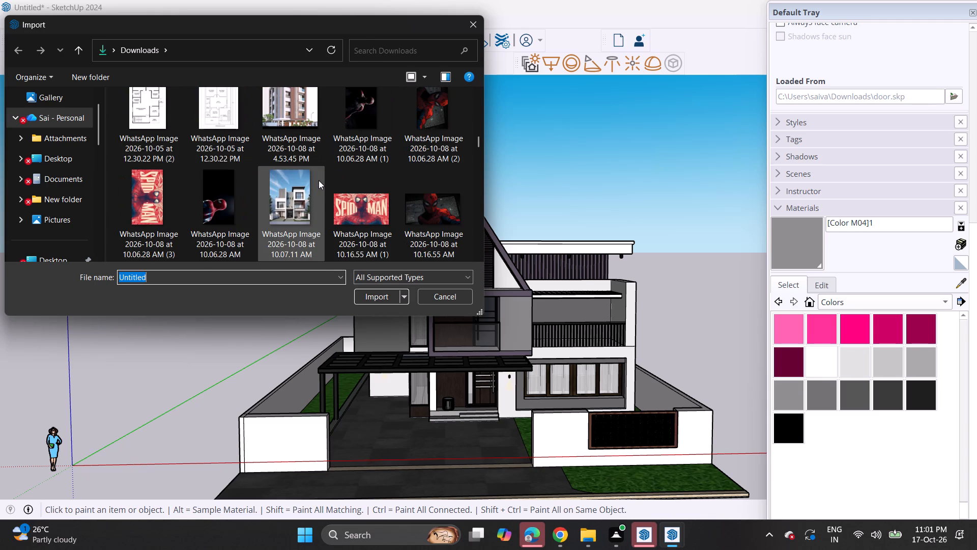
scroll(319, 180, down, 5)
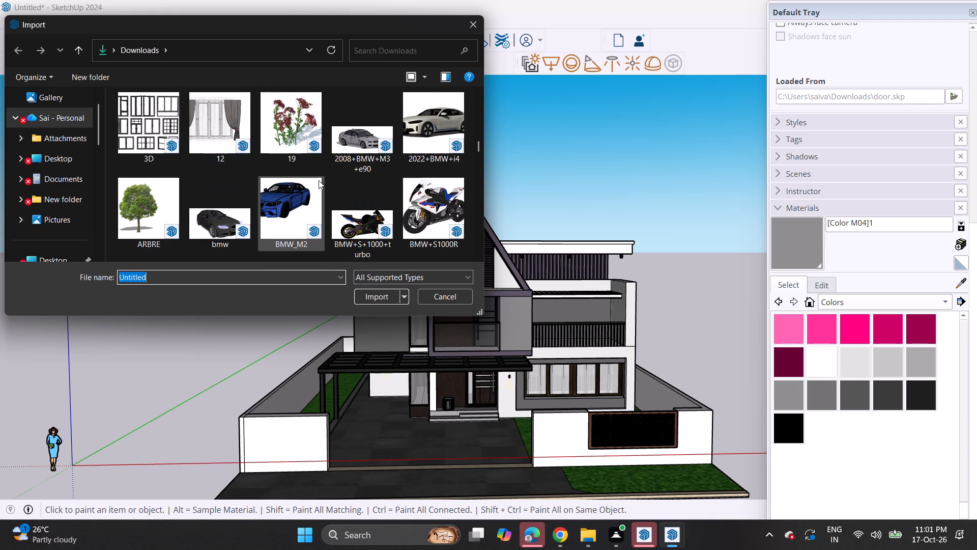
scroll(337, 198, down, 3)
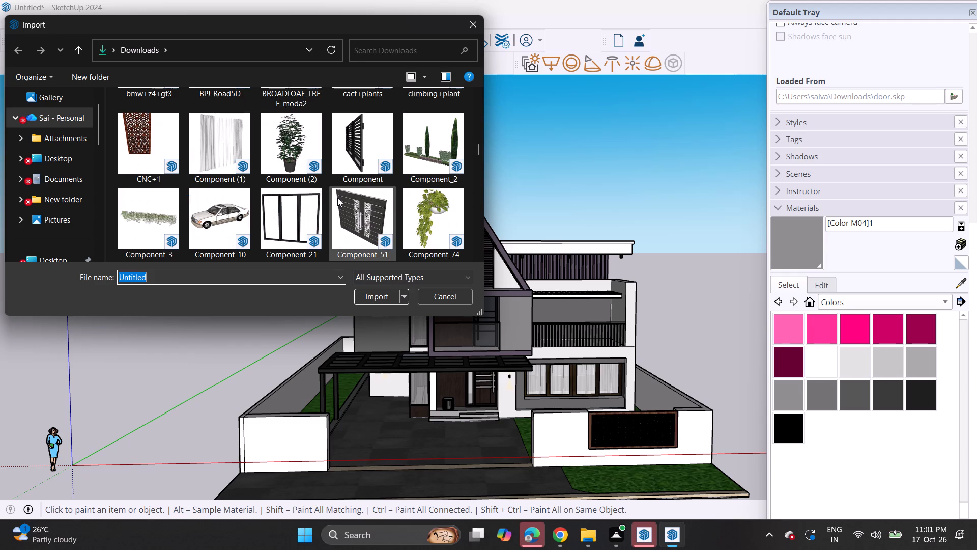
scroll(346, 190, down, 5)
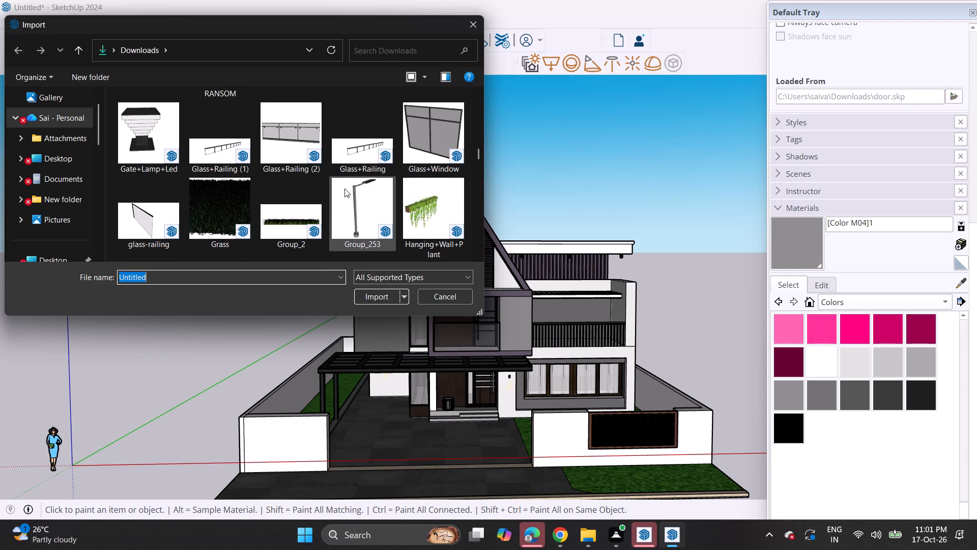
scroll(342, 178, down, 1)
scroll(342, 178, up, 1)
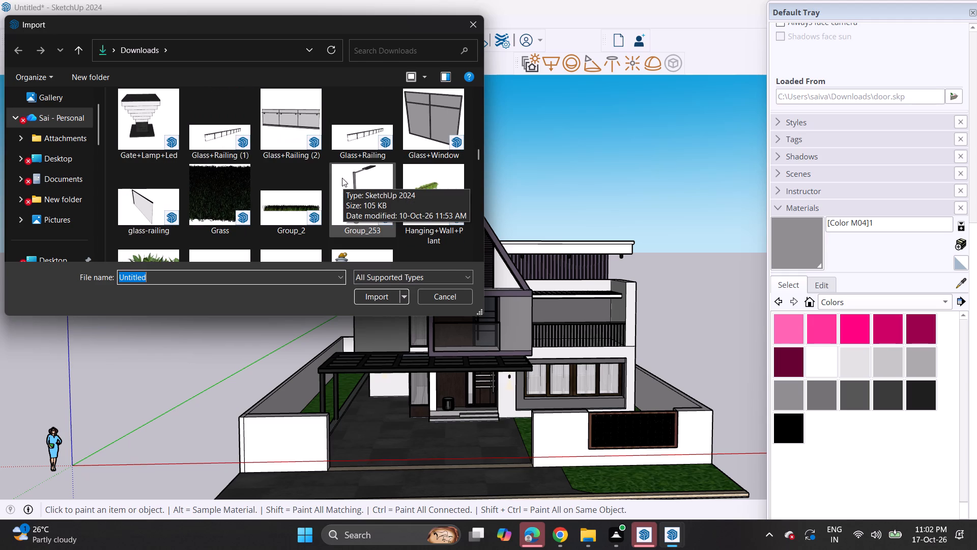
scroll(333, 178, down, 5)
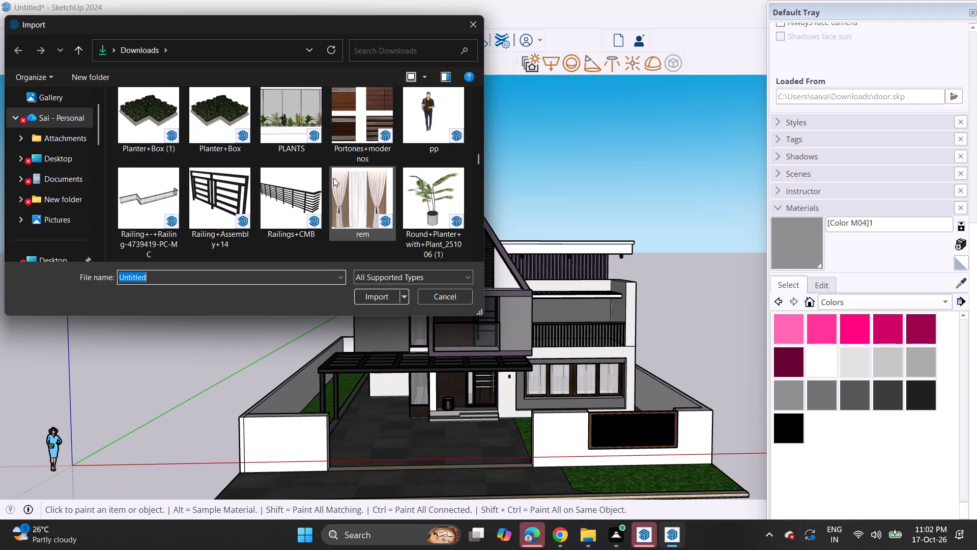
scroll(335, 180, down, 2)
click(404, 139)
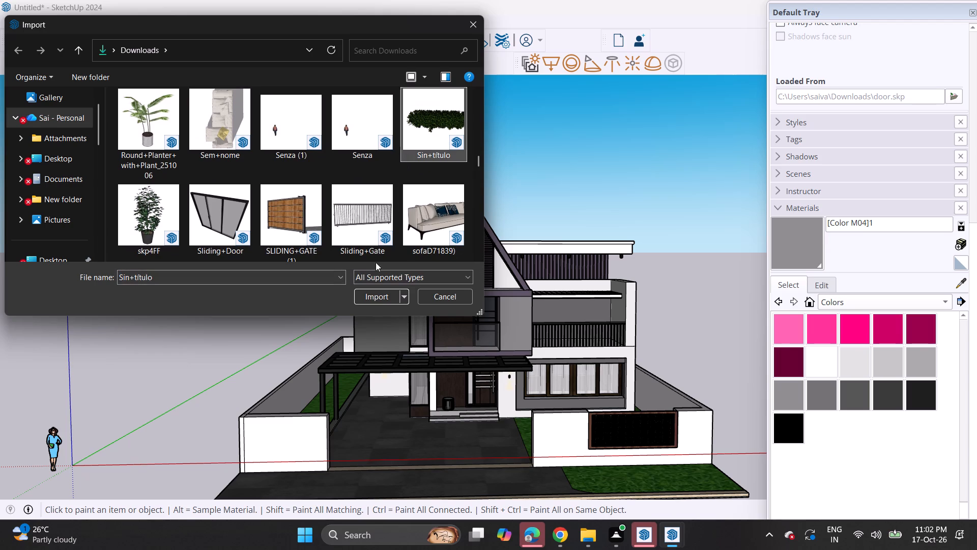
click(365, 293)
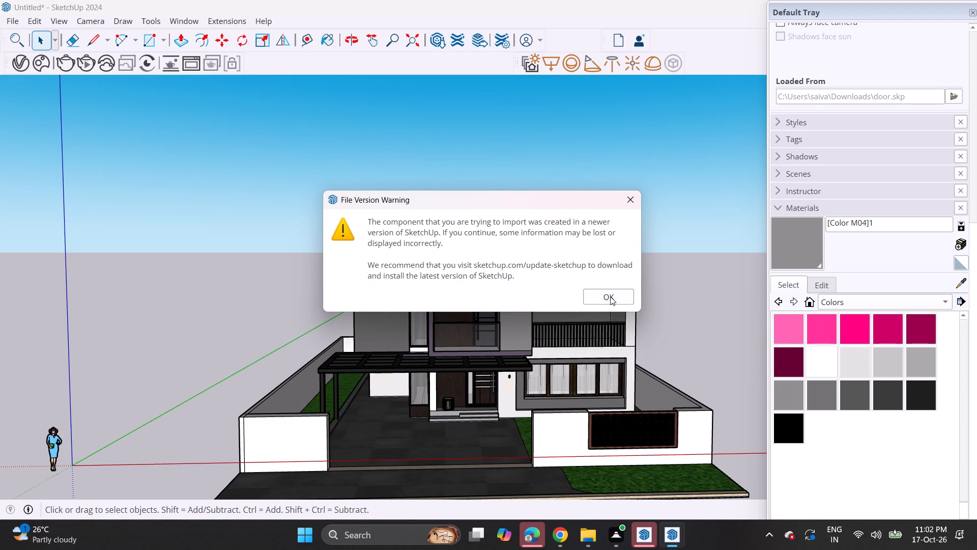
click(609, 296)
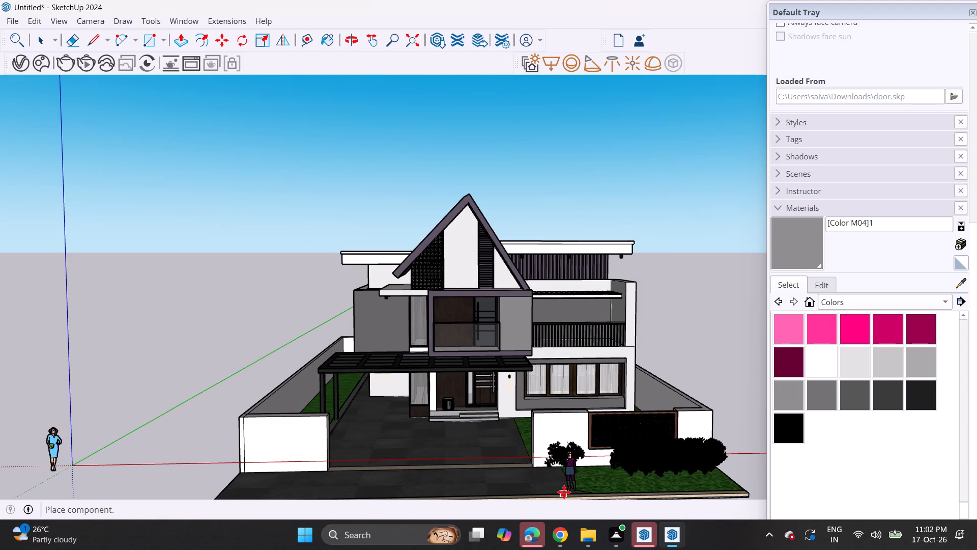
Place the imported hedge component on the open ground beside the house, beyond the spare panels.
scroll(559, 473, down, 5)
shift+middle_drag(559, 440, 187, 409)
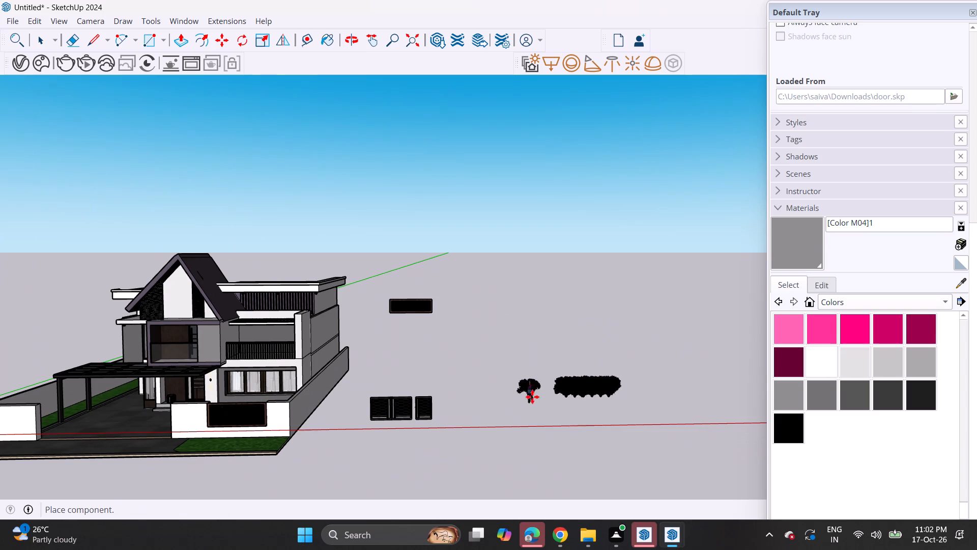
click(529, 411)
scroll(576, 389, up, 13)
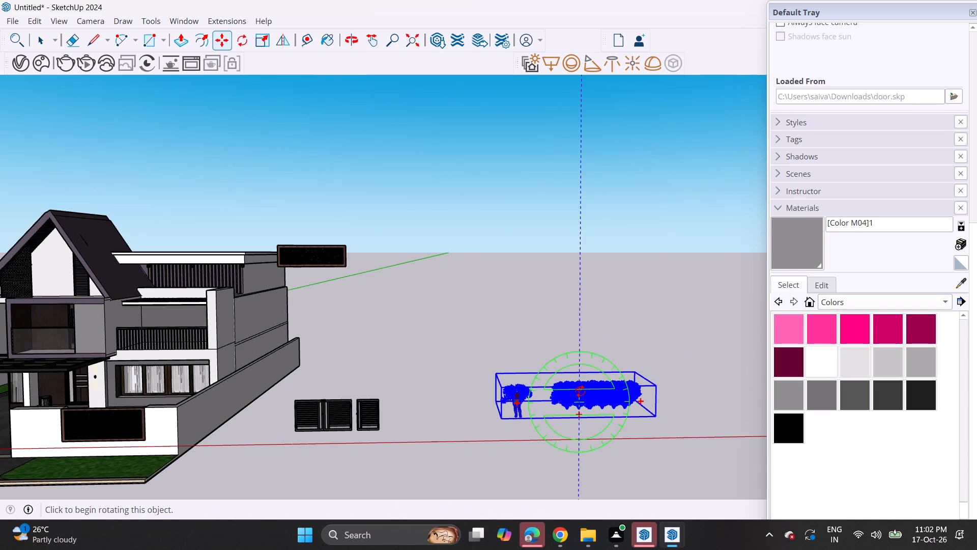
Explode the imported hedge component into its separate plants.
scroll(580, 391, up, 2)
key(m)
key(space)
click(582, 401)
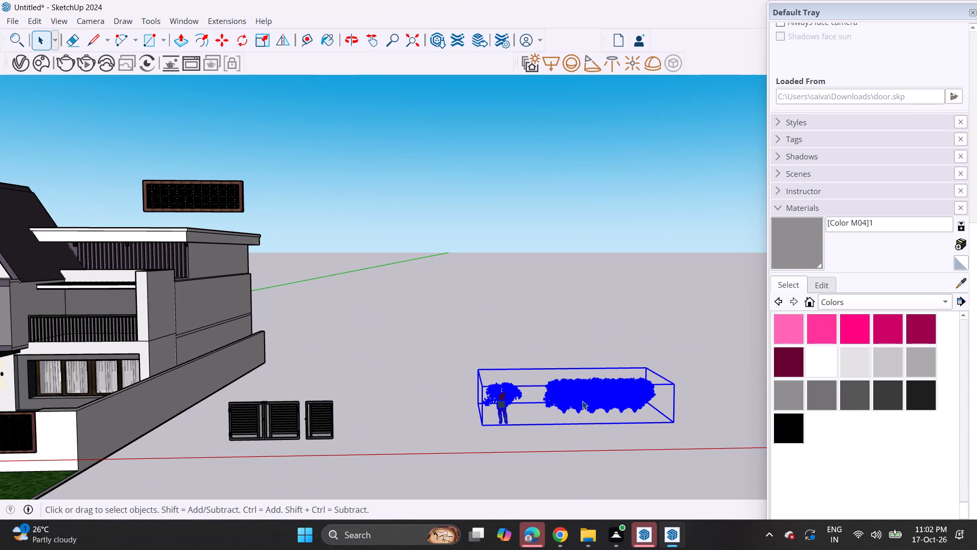
right_click(582, 401)
click(619, 151)
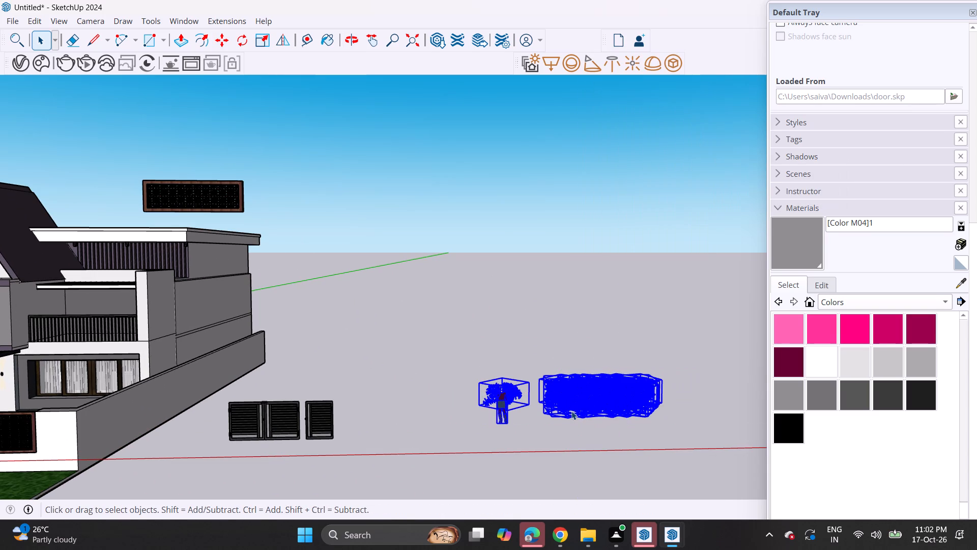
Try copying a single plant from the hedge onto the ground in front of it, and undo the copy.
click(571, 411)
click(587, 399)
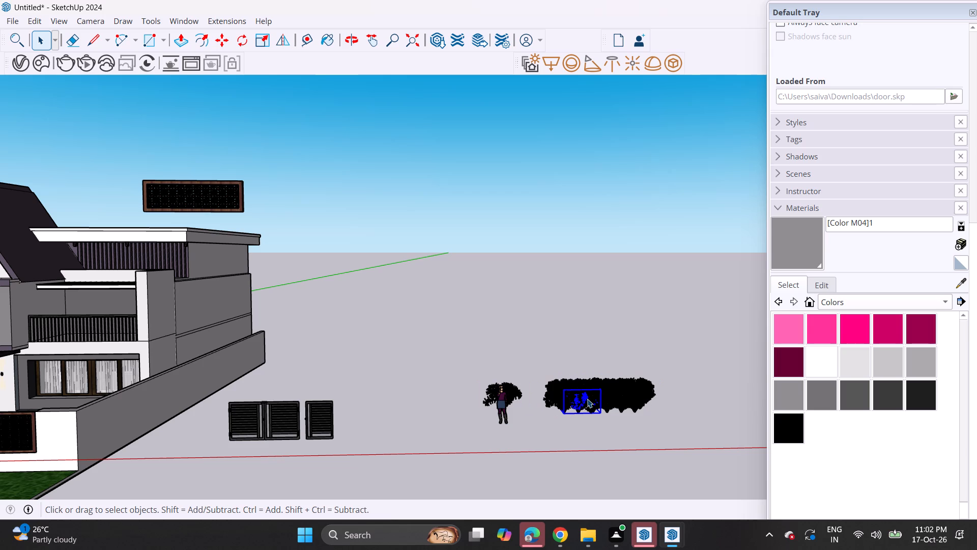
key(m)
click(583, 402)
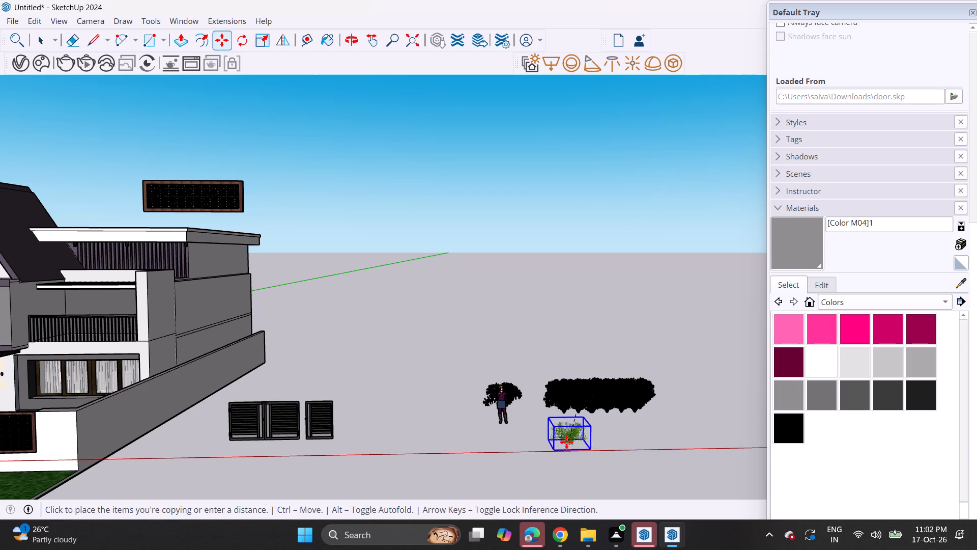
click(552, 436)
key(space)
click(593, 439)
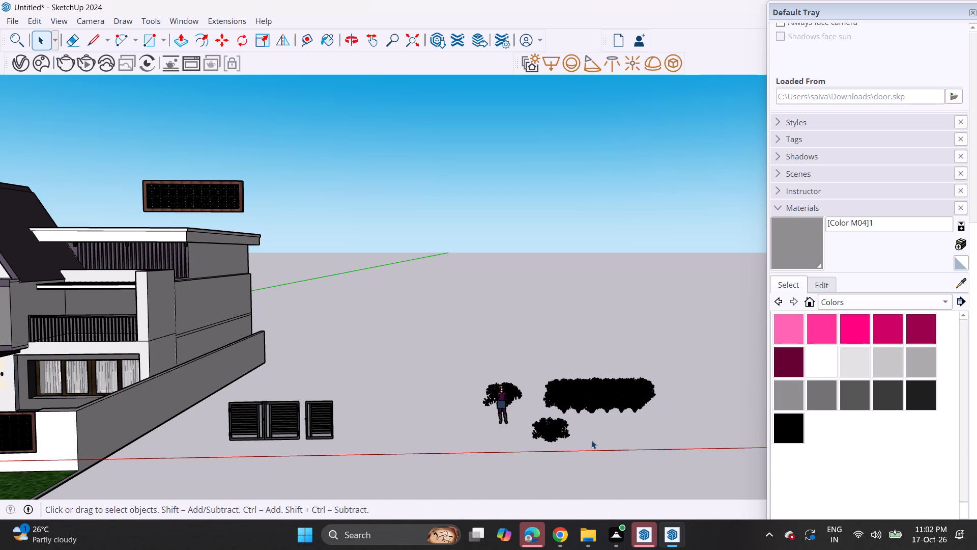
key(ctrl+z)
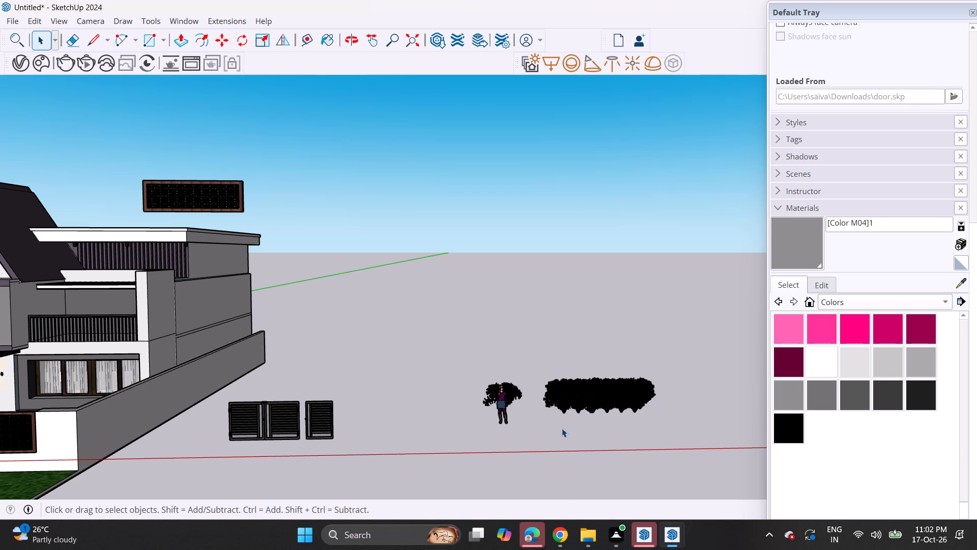
Copy the single shrub beside the standing figure onto the open ground in front of the hedge.
click(520, 393)
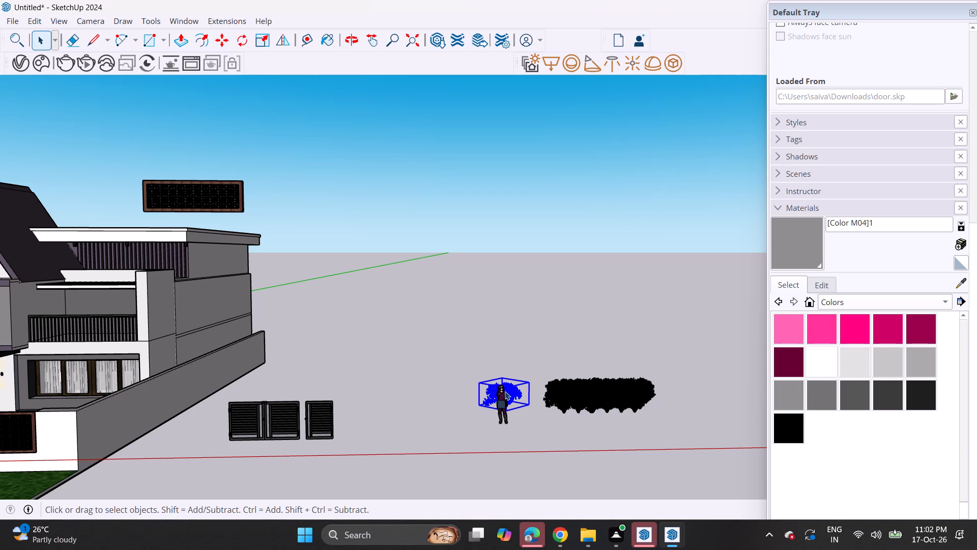
click(516, 391)
key(m)
click(516, 390)
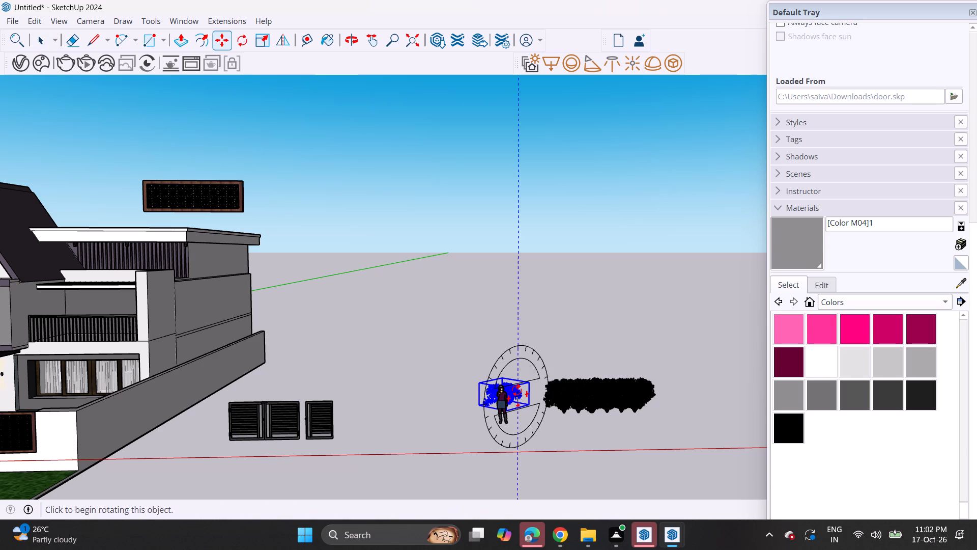
key(Escape)
click(518, 393)
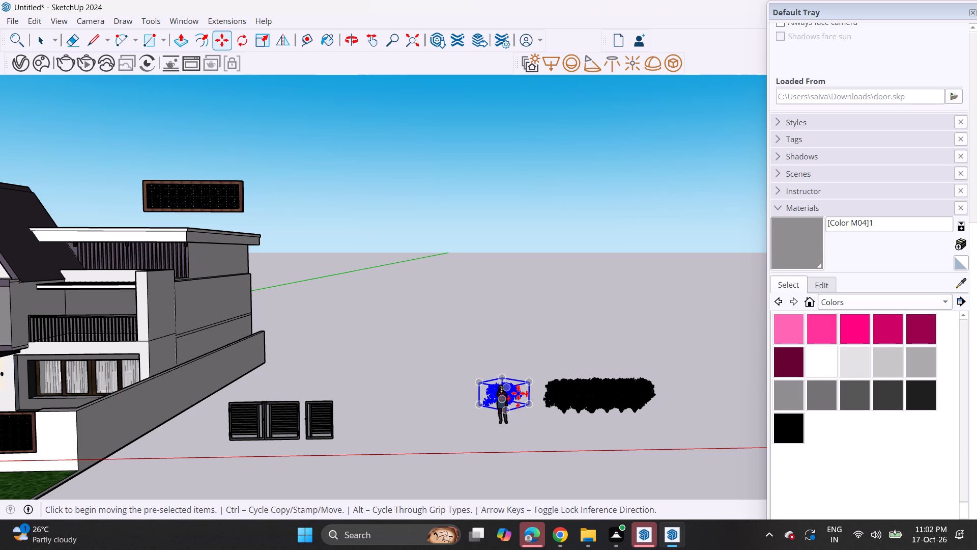
click(559, 434)
key(space)
click(550, 362)
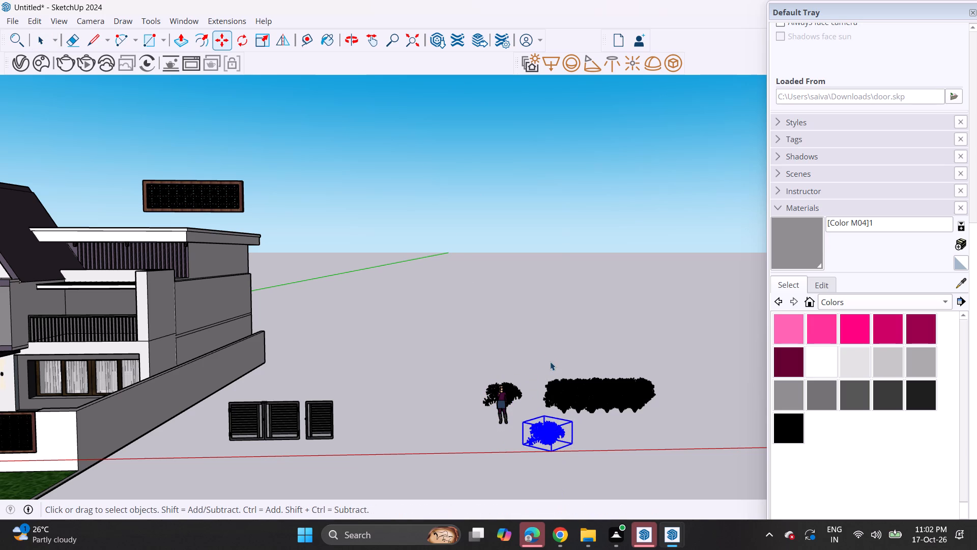
Copy the hedge row onto the front lawn, before the boundary wall with the perforated screen.
scroll(539, 434, down, 2)
drag(545, 377, 660, 412)
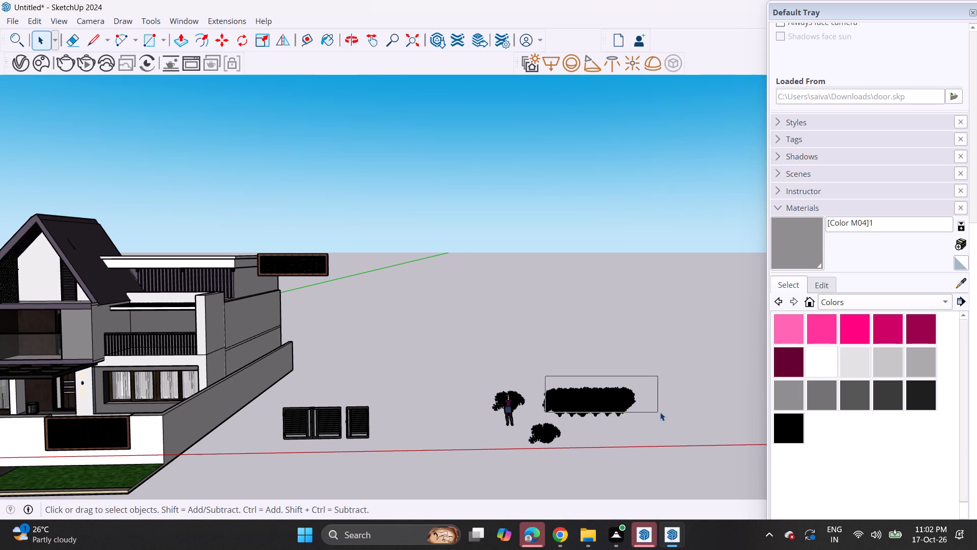
drag(660, 412, 663, 426)
scroll(624, 411, up, 3)
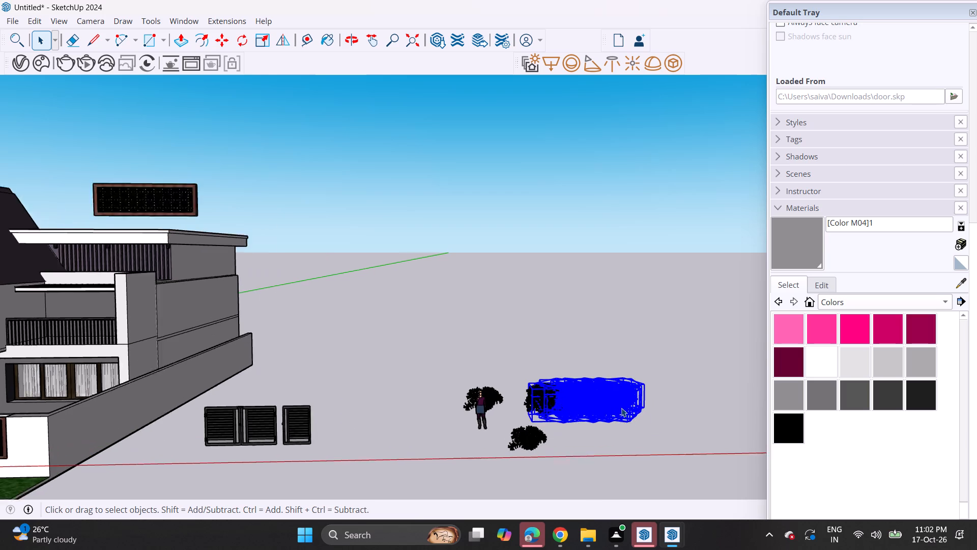
key(m)
click(633, 421)
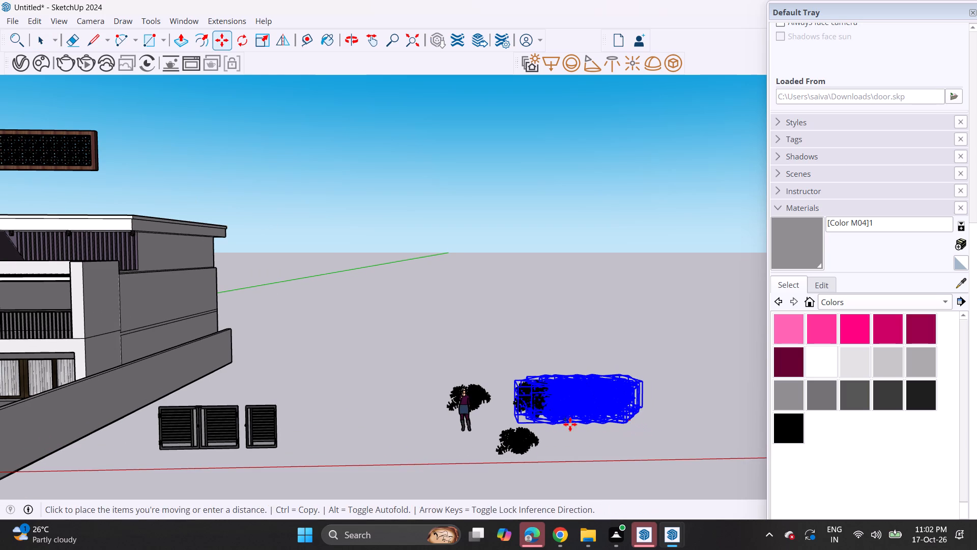
shift+middle_drag(522, 414, 791, 396)
shift+middle_drag(479, 433, 845, 366)
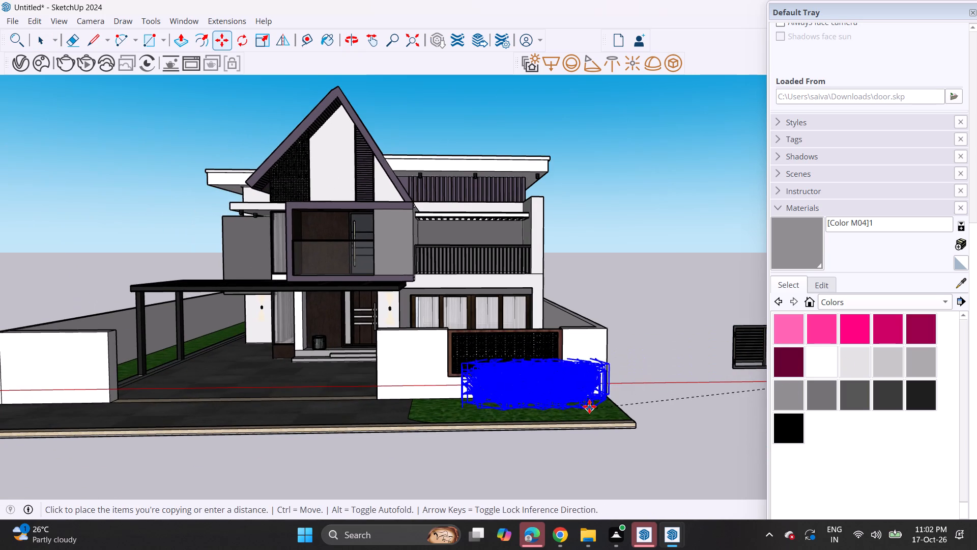
click(534, 410)
Scale the hedge copy on the lawn down uniformly so it sits lower against the boundary wall.
middle_drag(576, 372, 330, 386)
scroll(289, 321, up, 4)
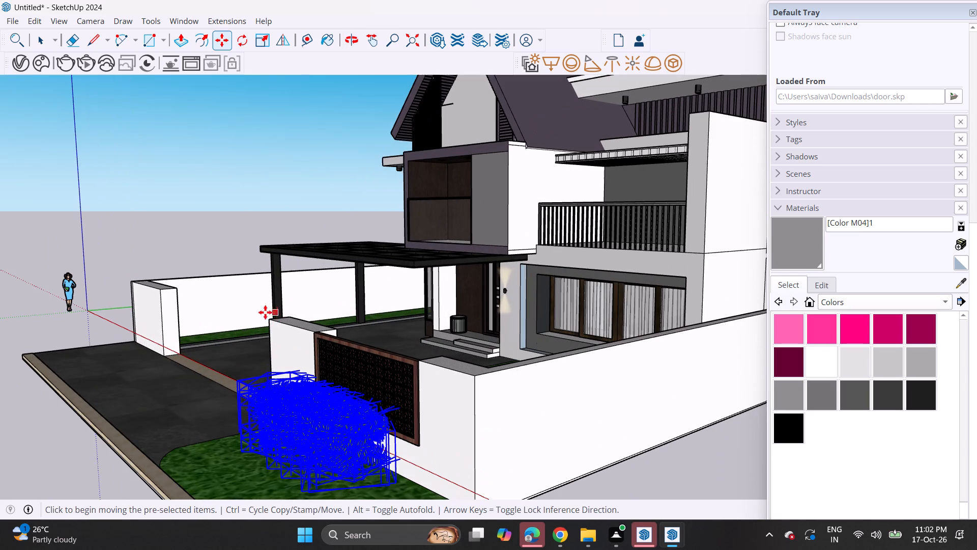
click(262, 45)
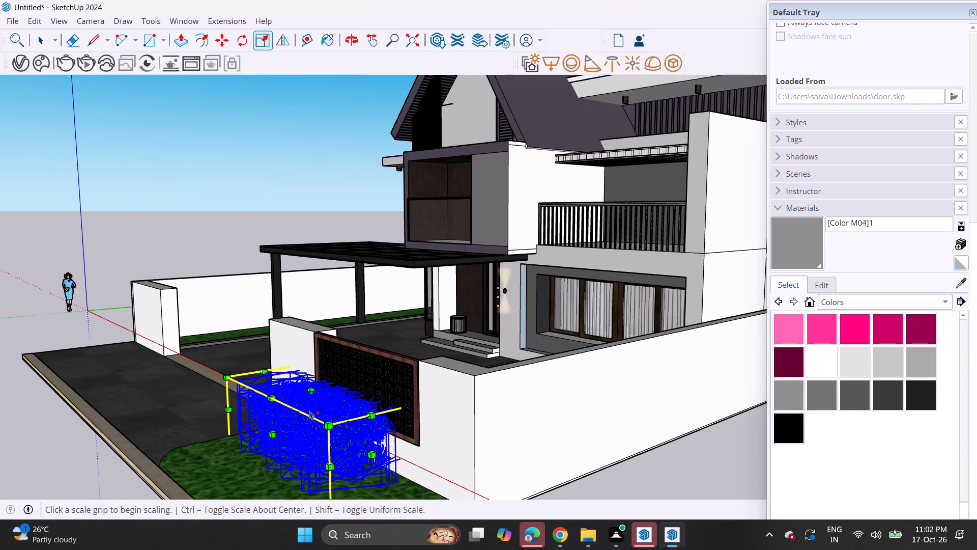
click(326, 425)
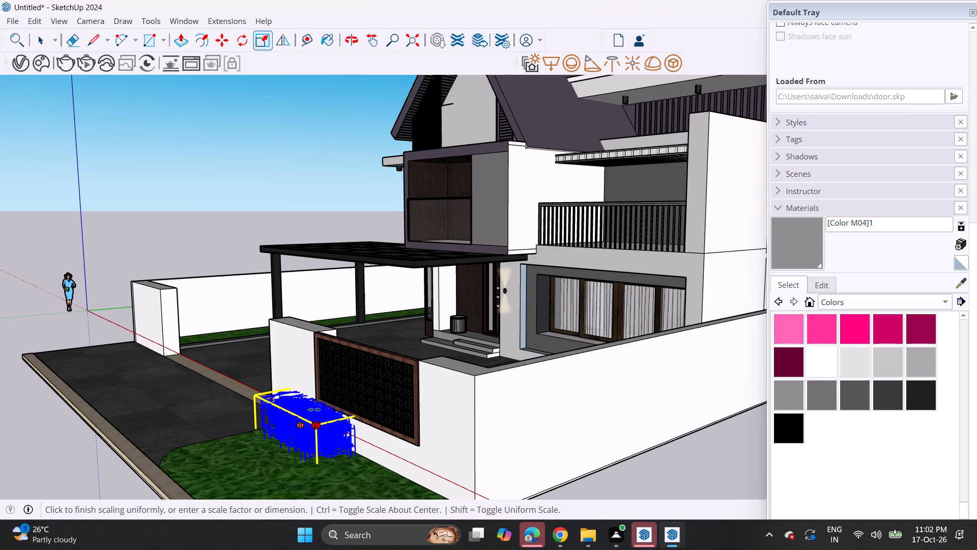
click(314, 409)
Add two copies of the reduced hedge in line along the boundary wall, forming a continuous row below the perforated screen.
middle_drag(306, 418, 520, 394)
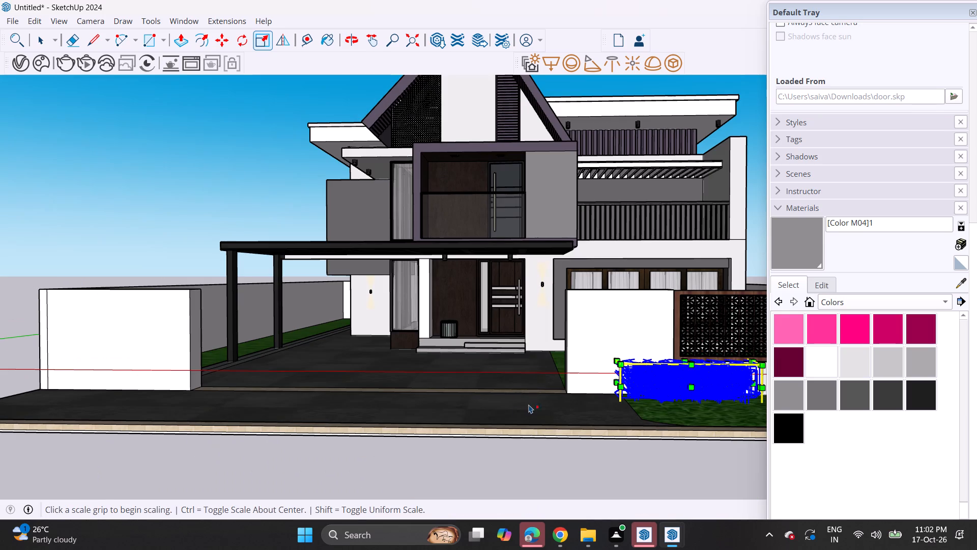
shift+middle_drag(542, 390, 409, 372)
middle_drag(398, 381, 452, 422)
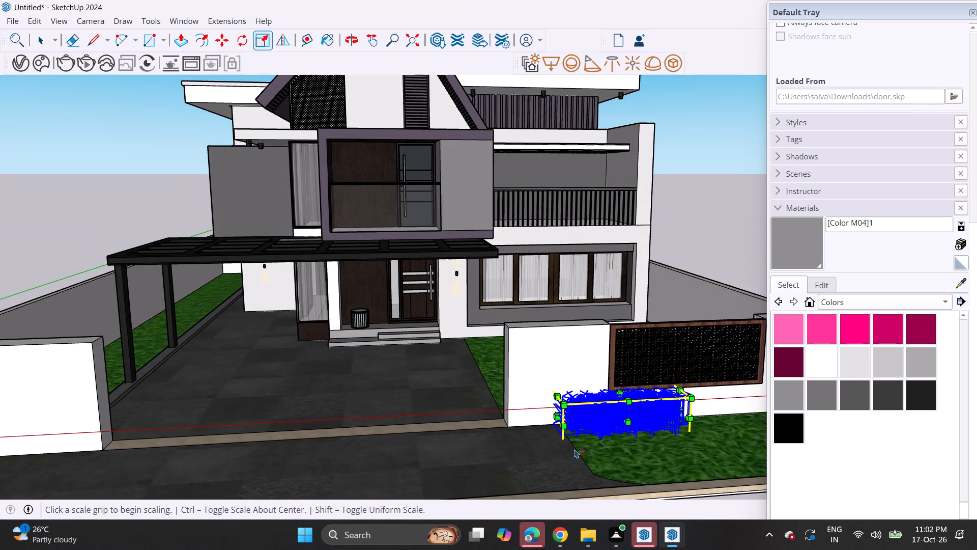
key(m)
click(591, 429)
shift+middle_drag(637, 420, 579, 420)
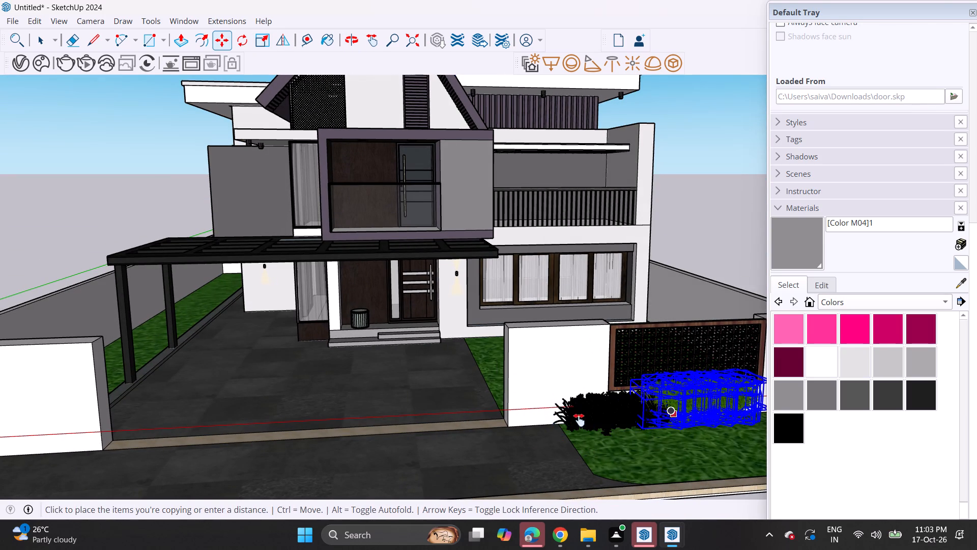
shift+middle_drag(579, 420, 532, 419)
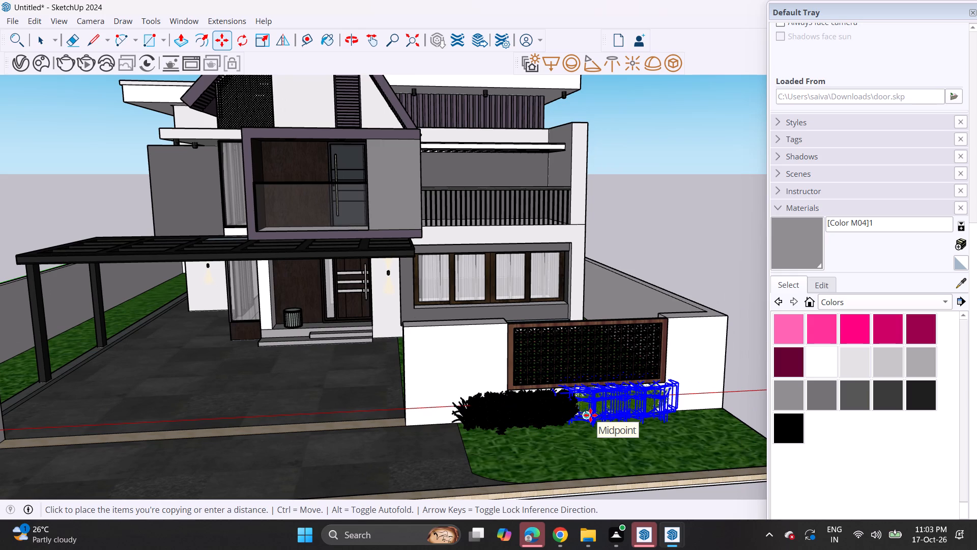
click(590, 415)
click(589, 414)
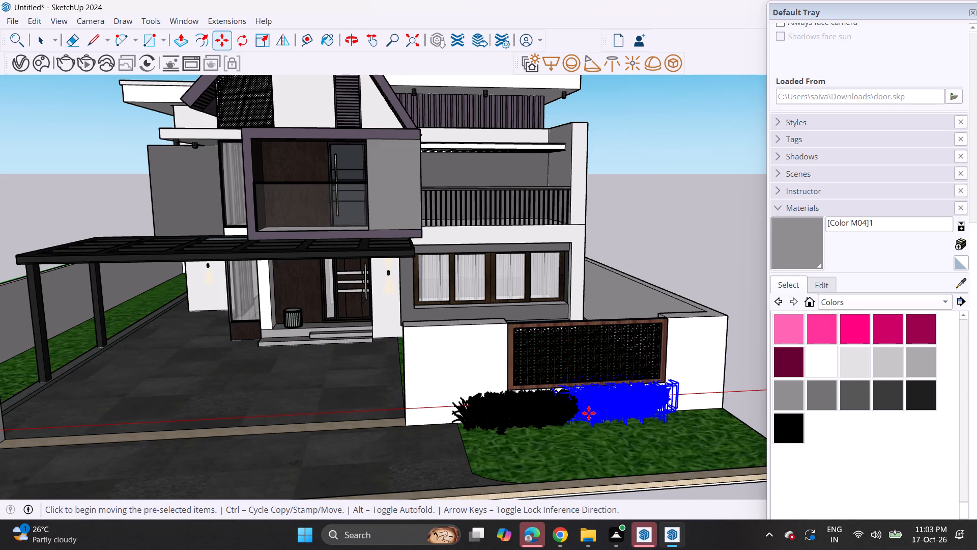
click(667, 416)
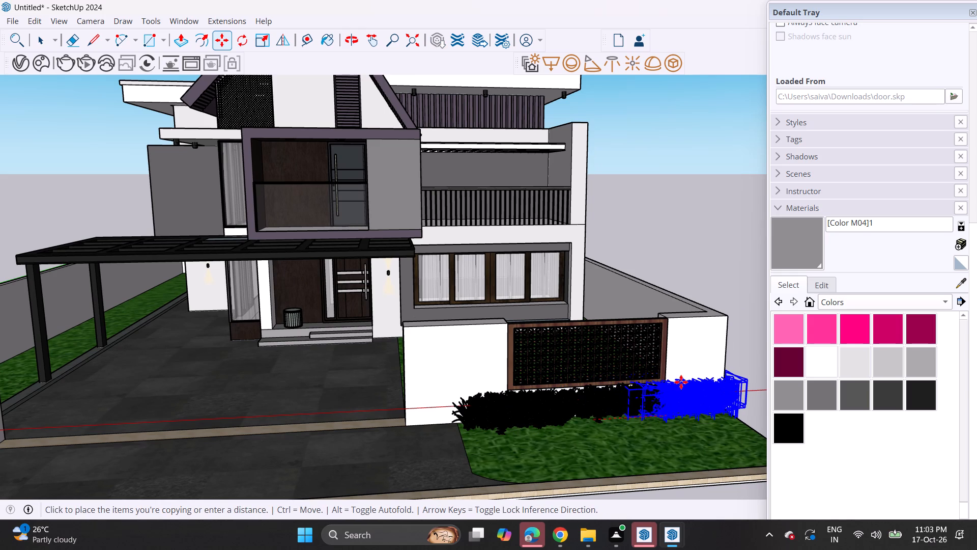
key(space)
click(705, 278)
Paint the front boundary walls on both sides of the driveway, including the far wall's outer end, with Color M05.
middle_drag(556, 421, 572, 388)
scroll(554, 359, down, 3)
shift+middle_drag(534, 375, 598, 406)
middle_drag(600, 406, 599, 405)
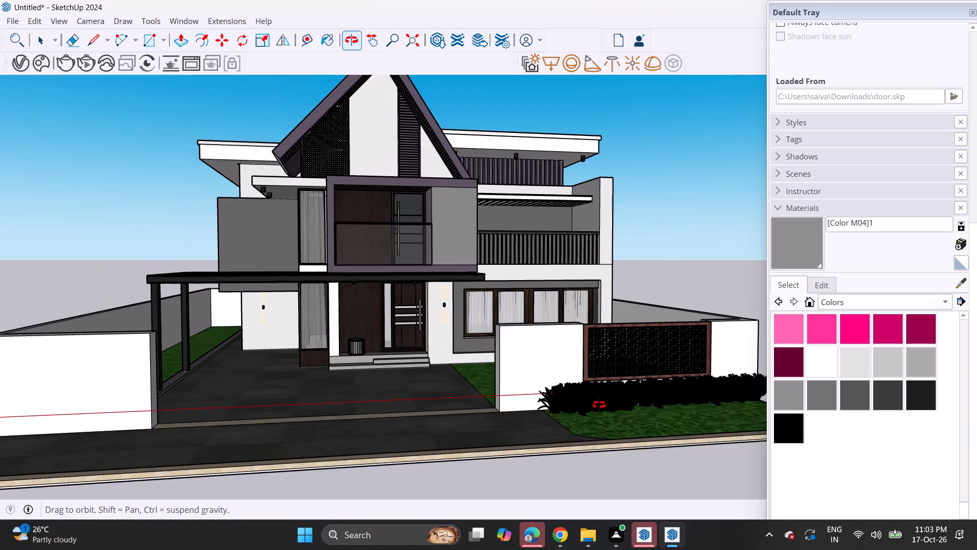
middle_drag(599, 405, 555, 390)
click(826, 396)
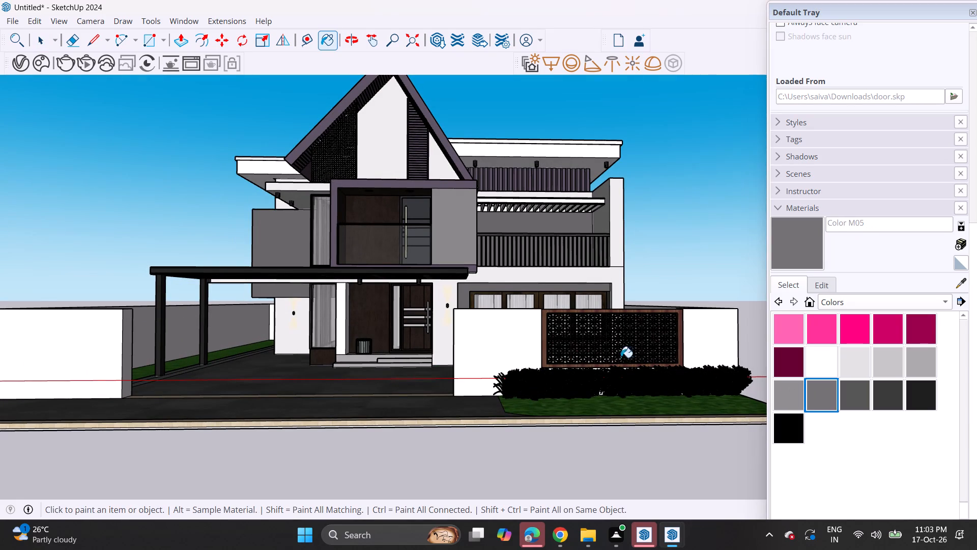
click(497, 343)
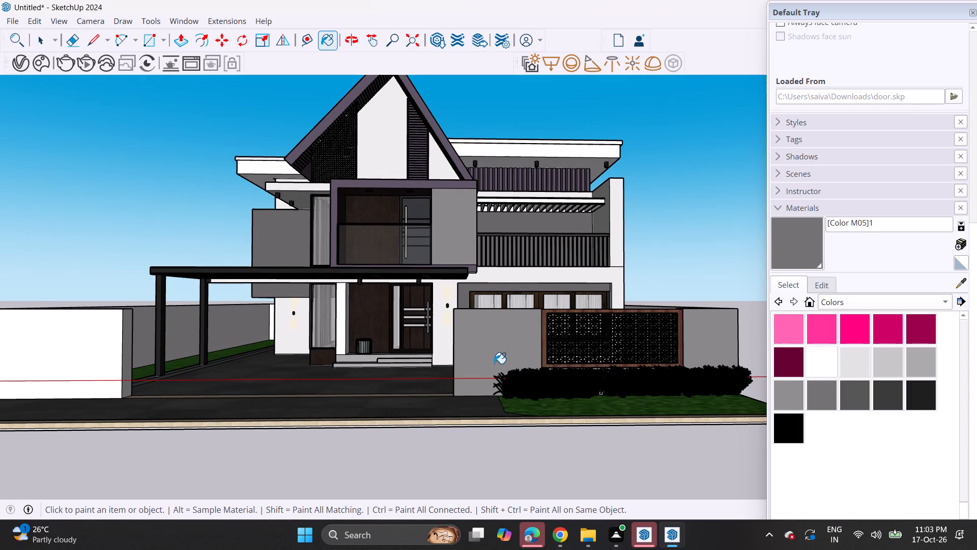
scroll(494, 364, down, 3)
shift+middle_drag(417, 346, 530, 366)
click(308, 395)
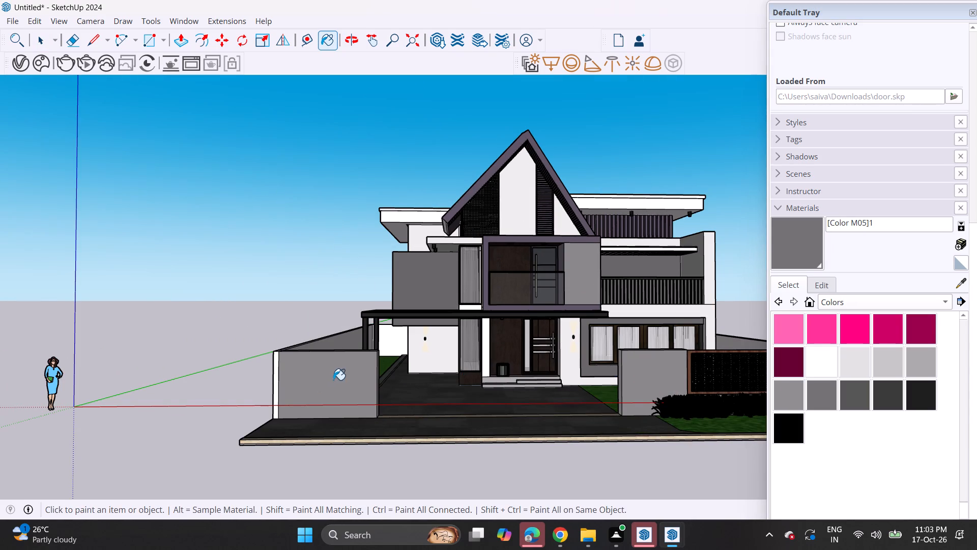
scroll(245, 396, up, 7)
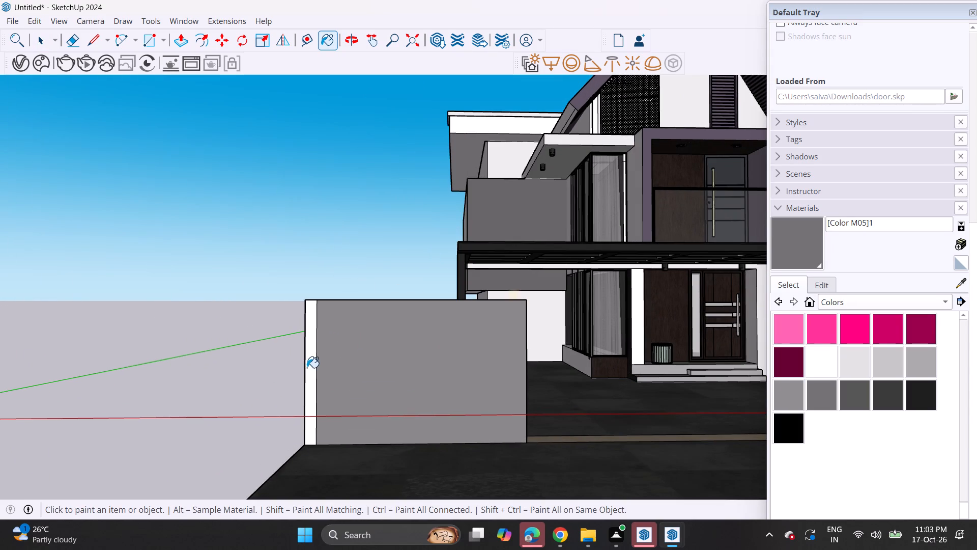
click(309, 366)
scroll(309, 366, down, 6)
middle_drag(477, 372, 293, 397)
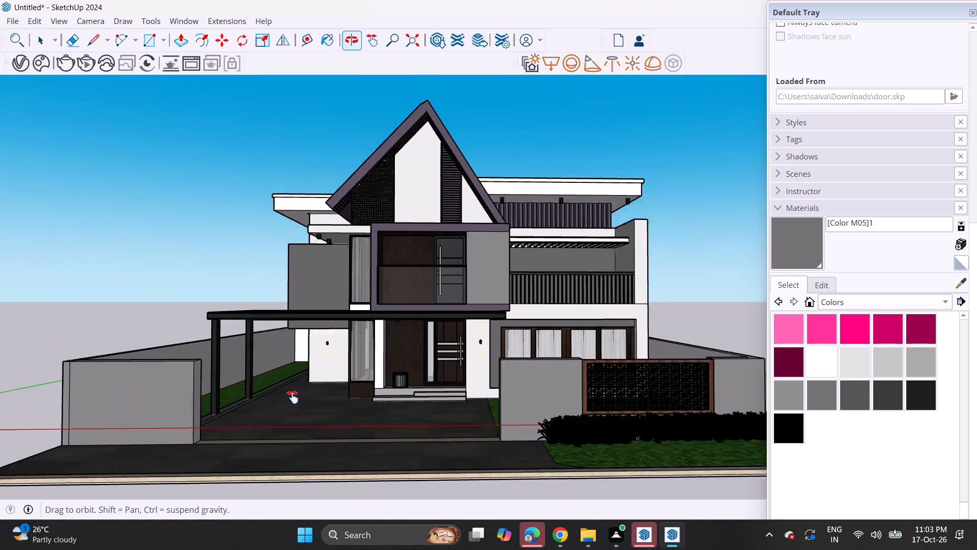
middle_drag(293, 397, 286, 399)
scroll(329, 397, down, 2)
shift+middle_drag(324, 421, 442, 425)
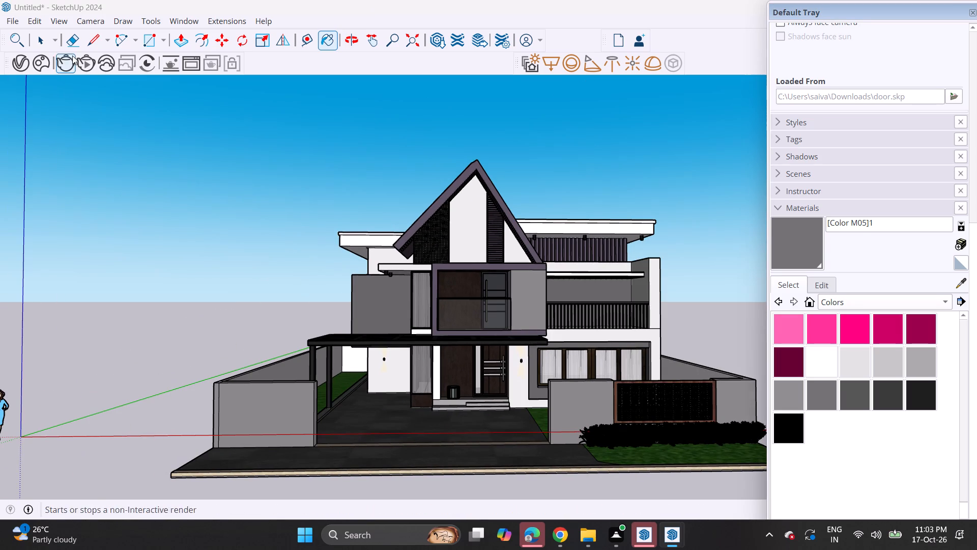
Import the brown lattice panel model named 1 from Downloads and place it on the ground beside the house.
click(9, 22)
click(58, 198)
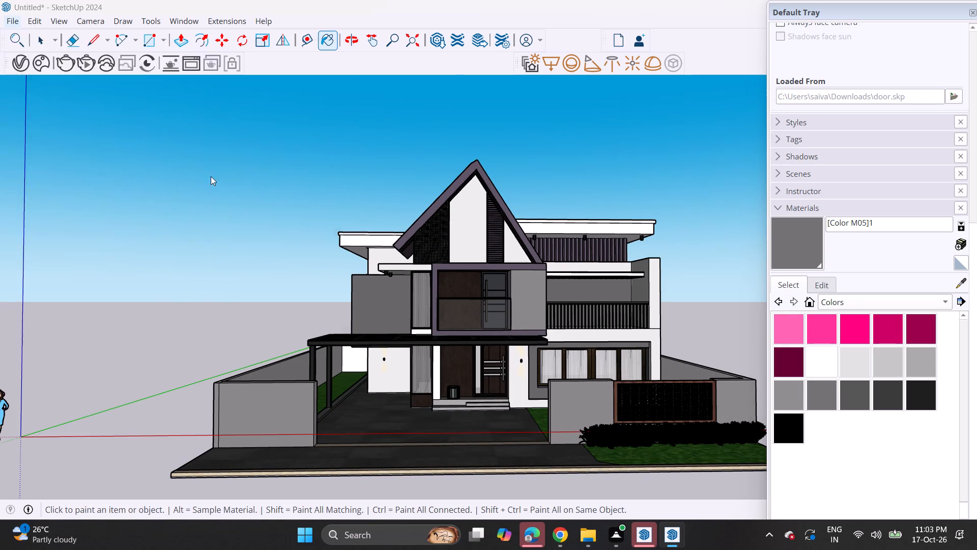
scroll(353, 184, down, 10)
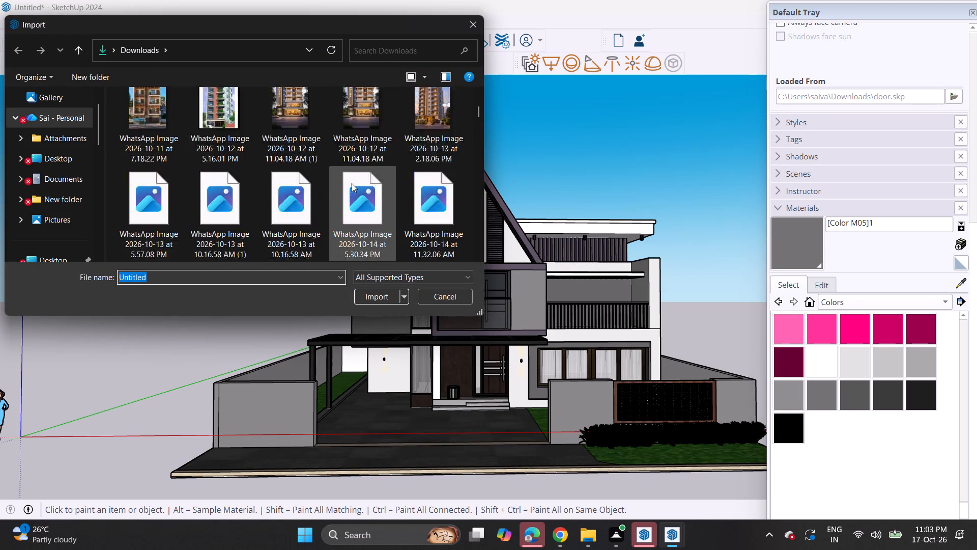
scroll(352, 183, down, 1)
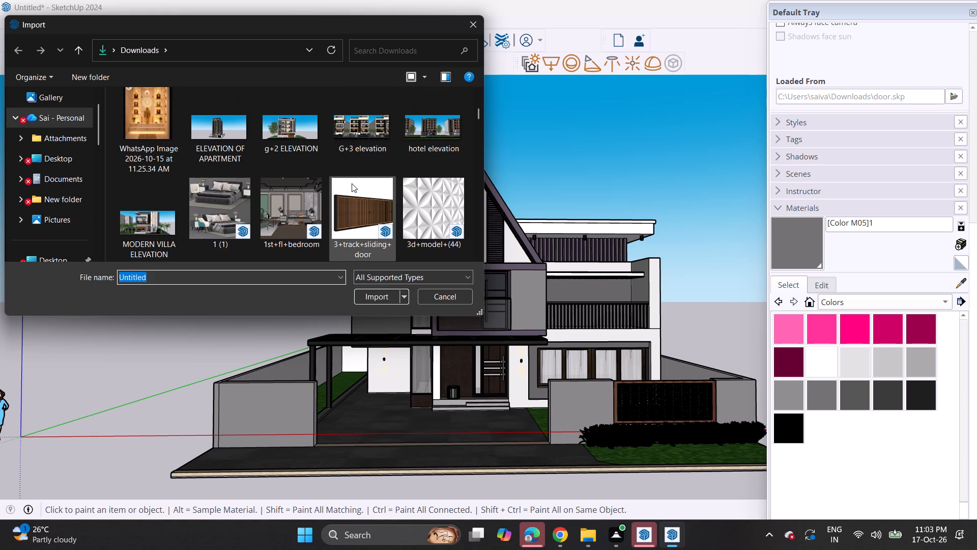
scroll(352, 183, down, 6)
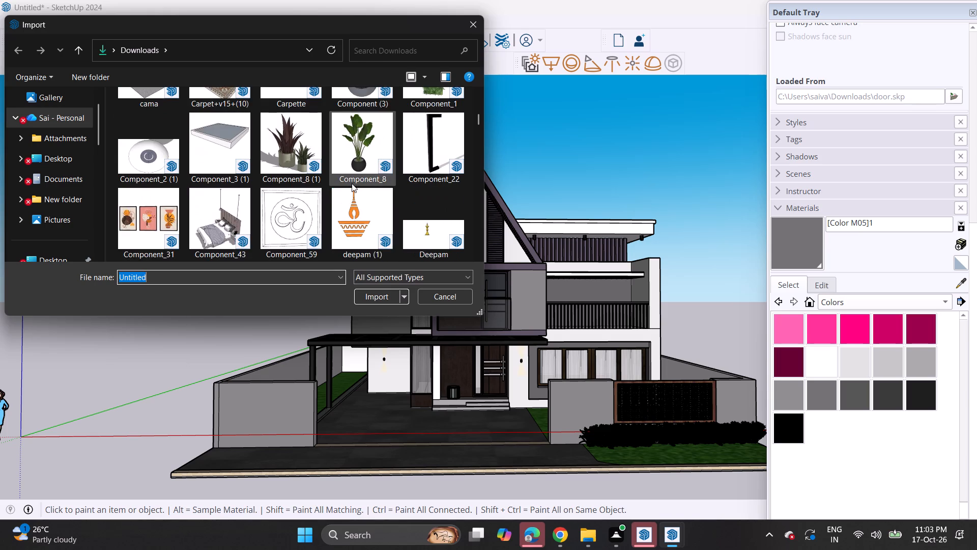
scroll(352, 183, down, 7)
scroll(352, 183, up, 1)
scroll(352, 183, down, 7)
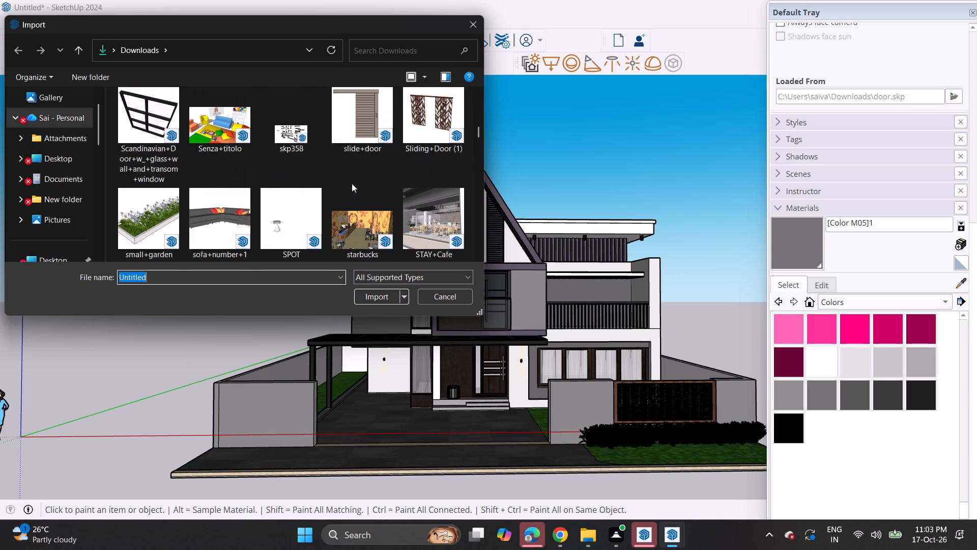
scroll(352, 183, down, 3)
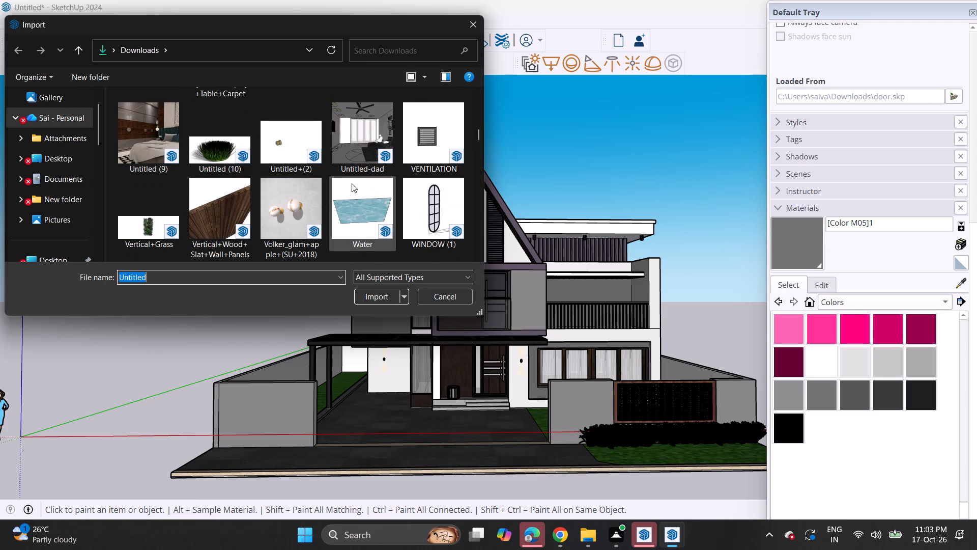
scroll(352, 183, down, 5)
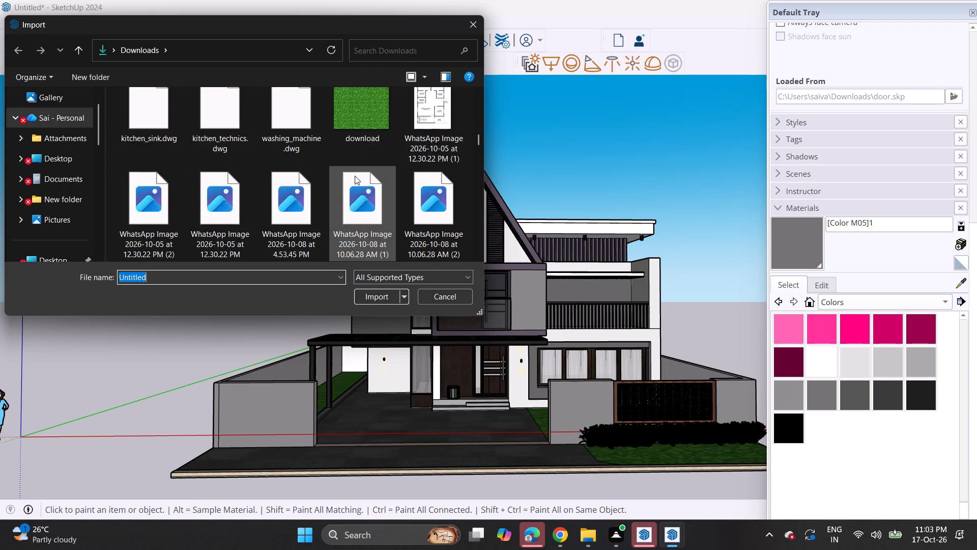
scroll(355, 176, down, 6)
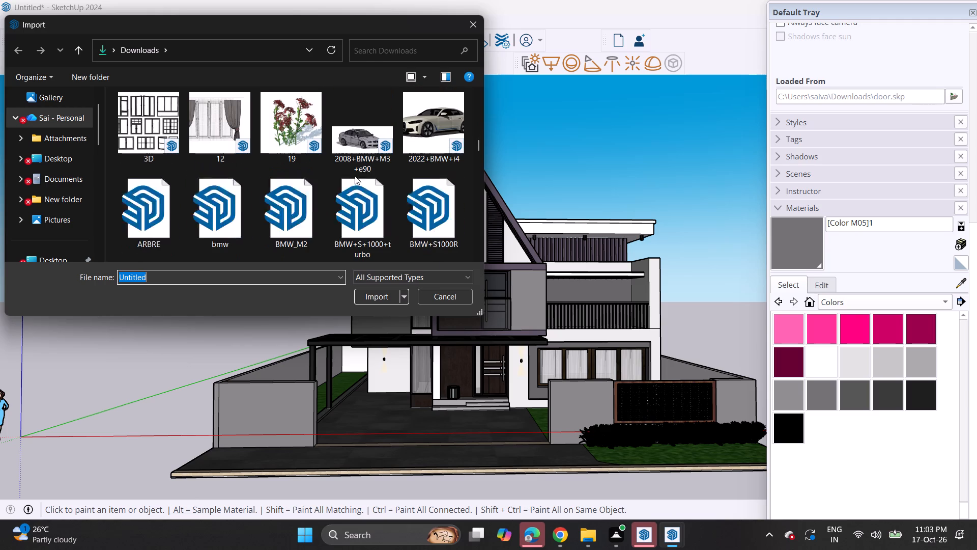
scroll(355, 171, up, 2)
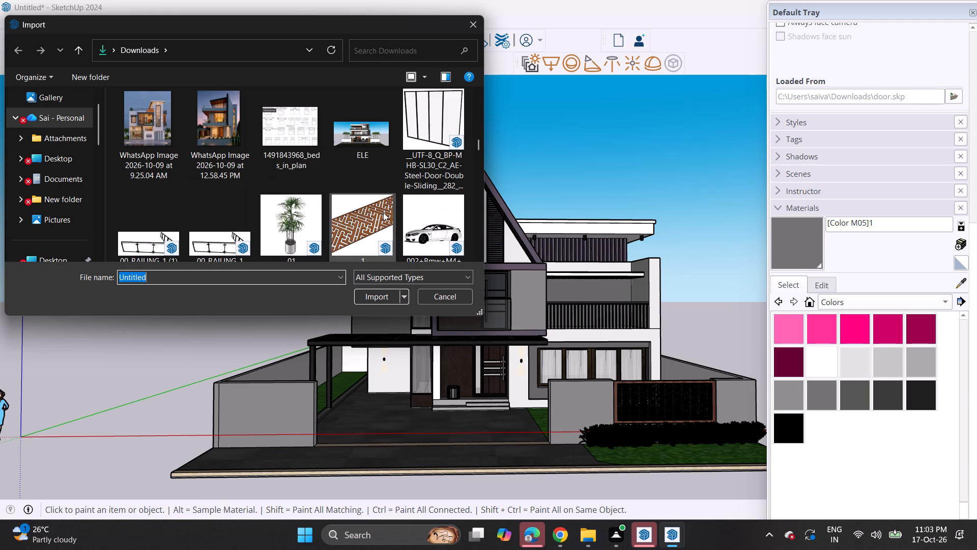
click(369, 214)
click(371, 298)
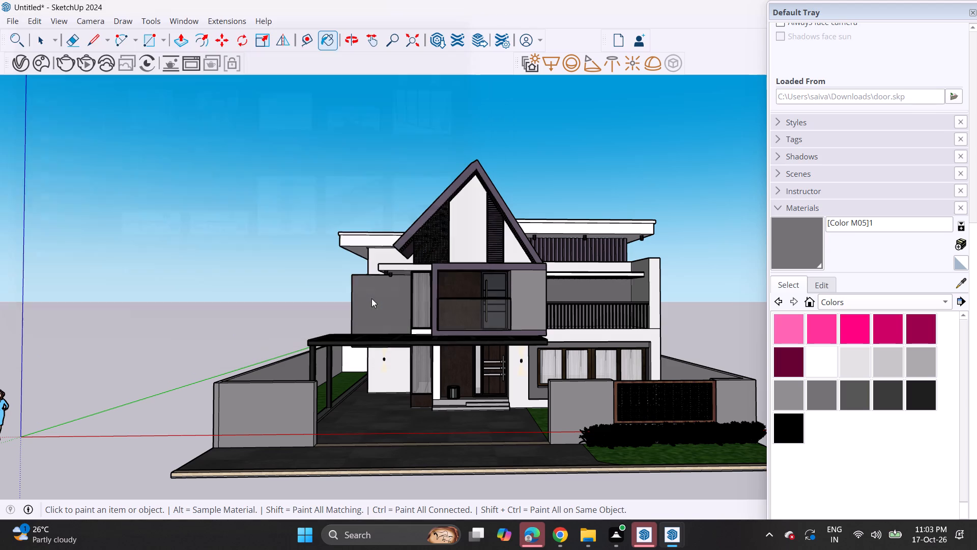
click(599, 301)
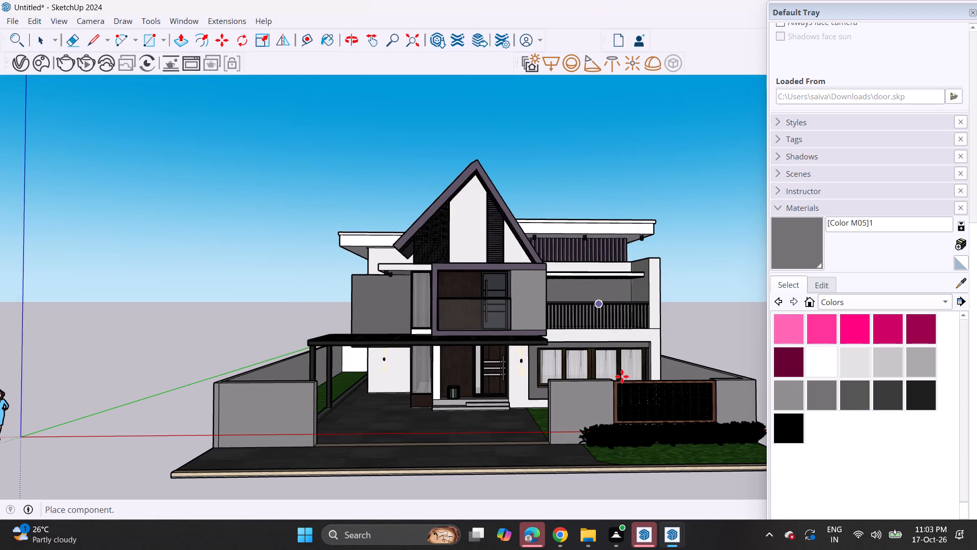
scroll(619, 460, down, 8)
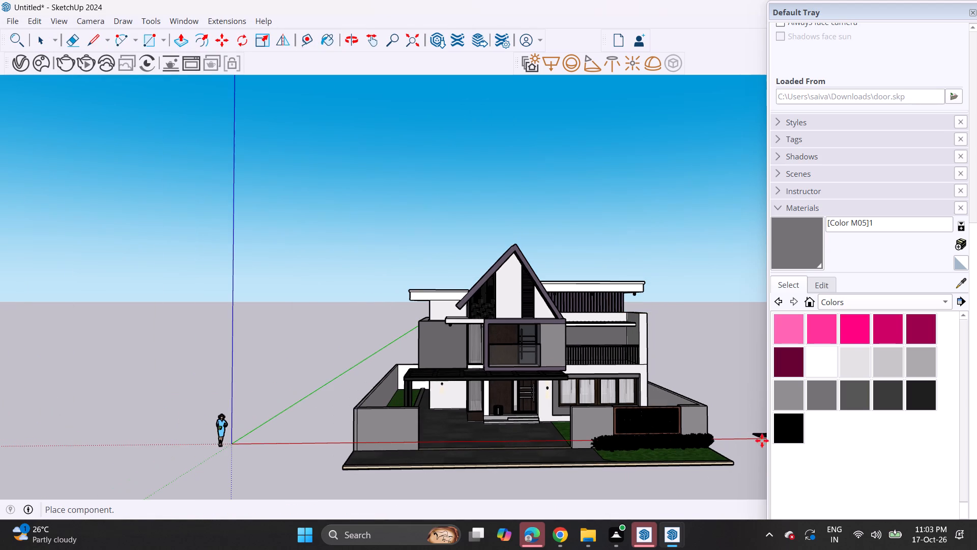
shift+middle_drag(756, 442, 506, 475)
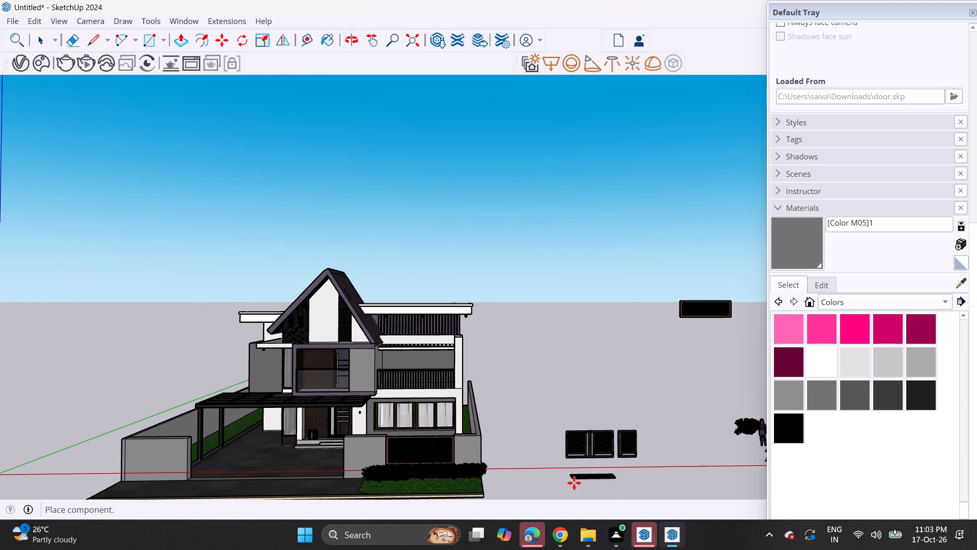
click(574, 483)
Rotate the imported lattice panel about the red axis so it stands upright.
middle_drag(641, 481, 627, 422)
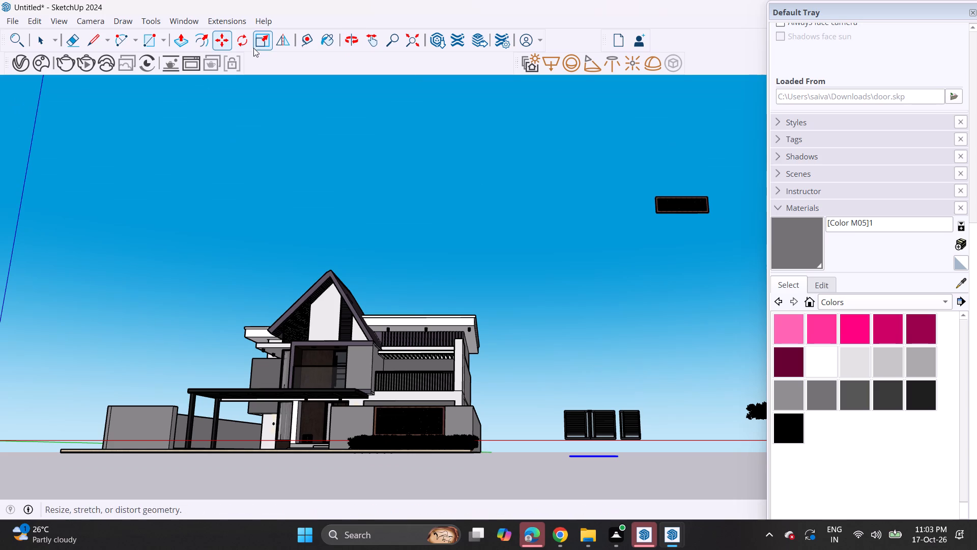
drag(234, 35, 247, 42)
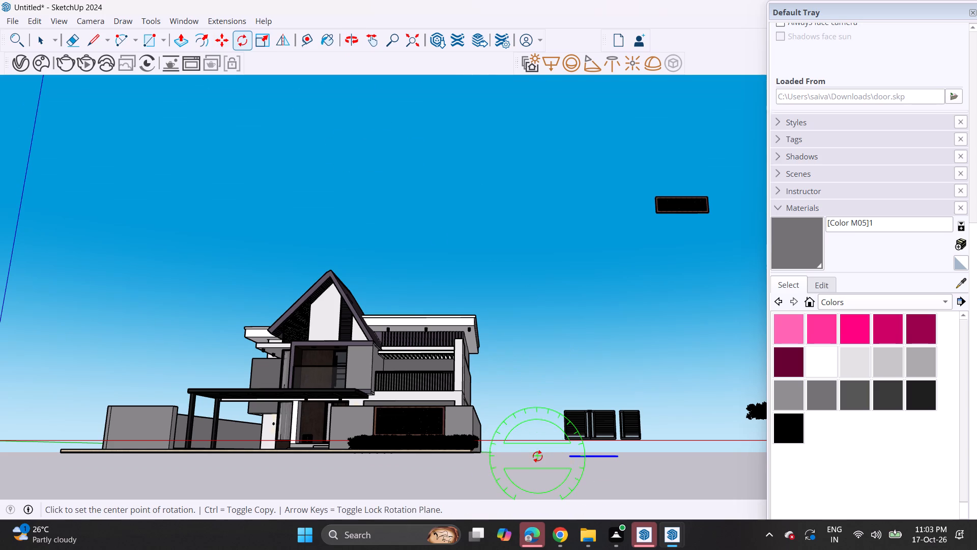
click(537, 456)
middle_drag(554, 456, 420, 461)
scroll(554, 456, up, 1)
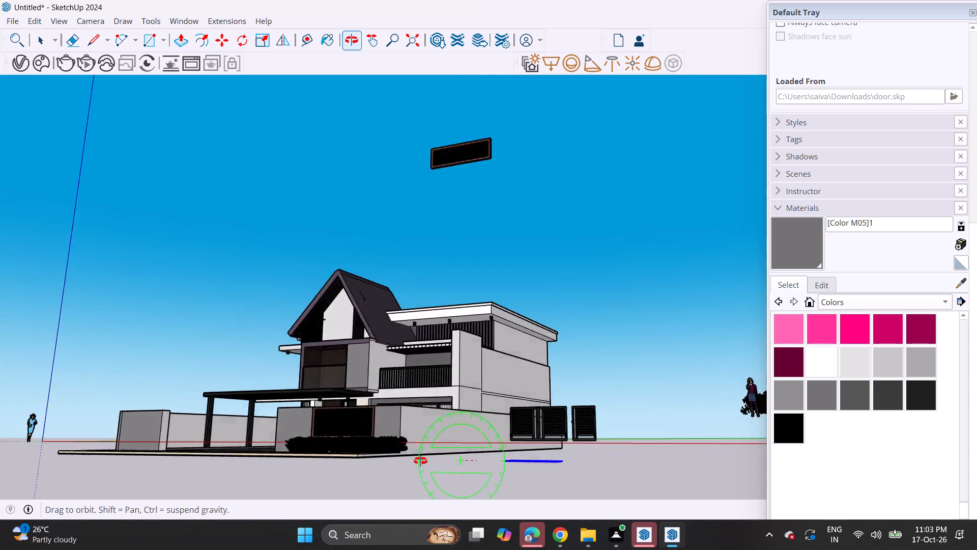
middle_drag(420, 461, 166, 470)
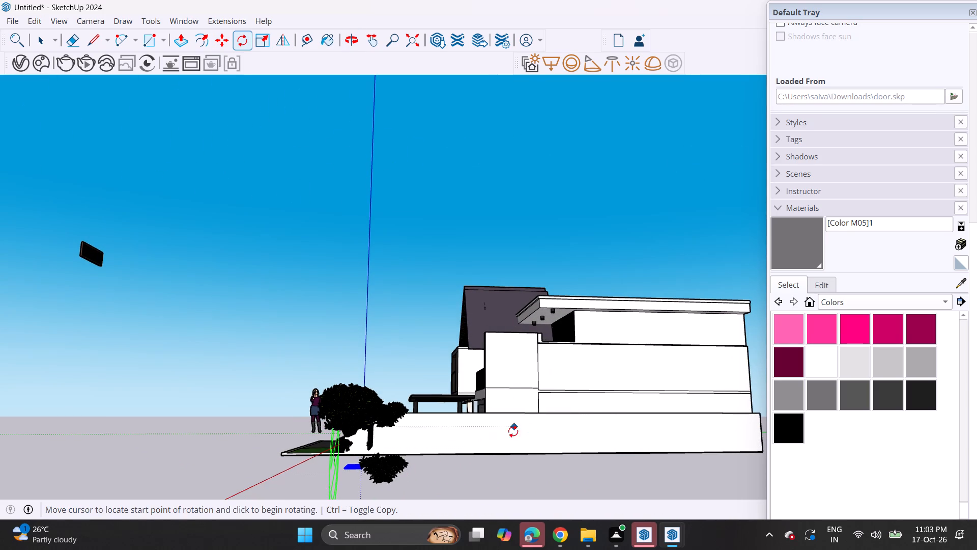
key(Escape)
click(491, 440)
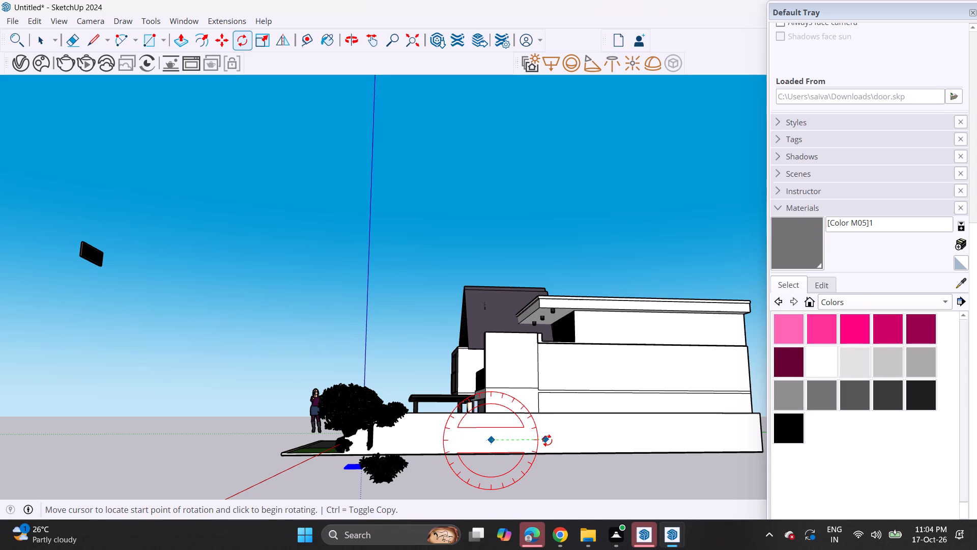
click(547, 441)
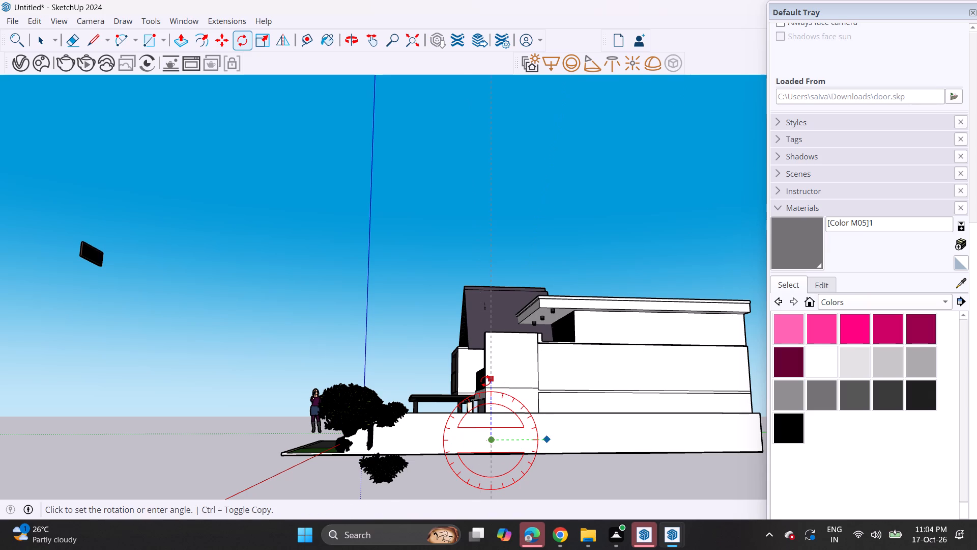
click(485, 381)
Move the upright lattice panel to the front boundary wall, over the existing perforated screen.
scroll(390, 420, down, 12)
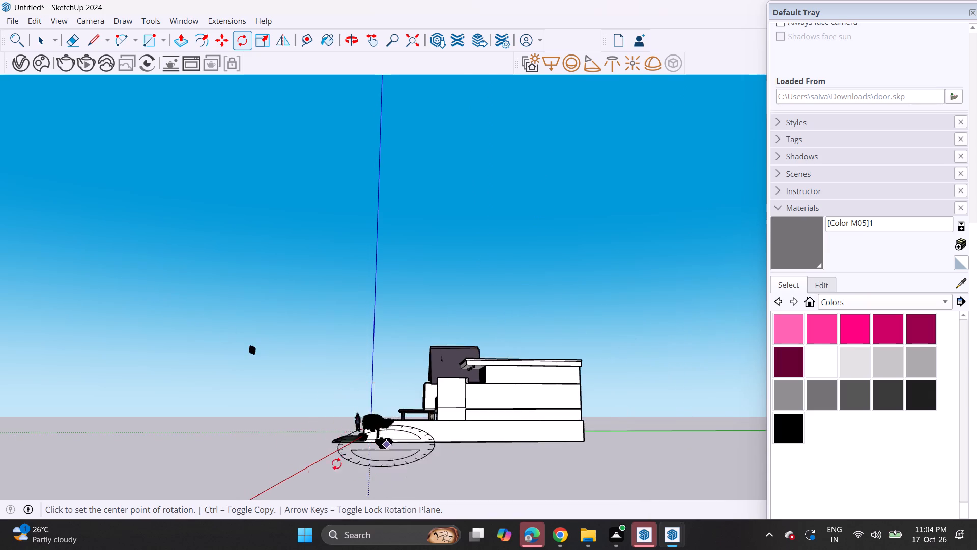
middle_drag(310, 472, 690, 442)
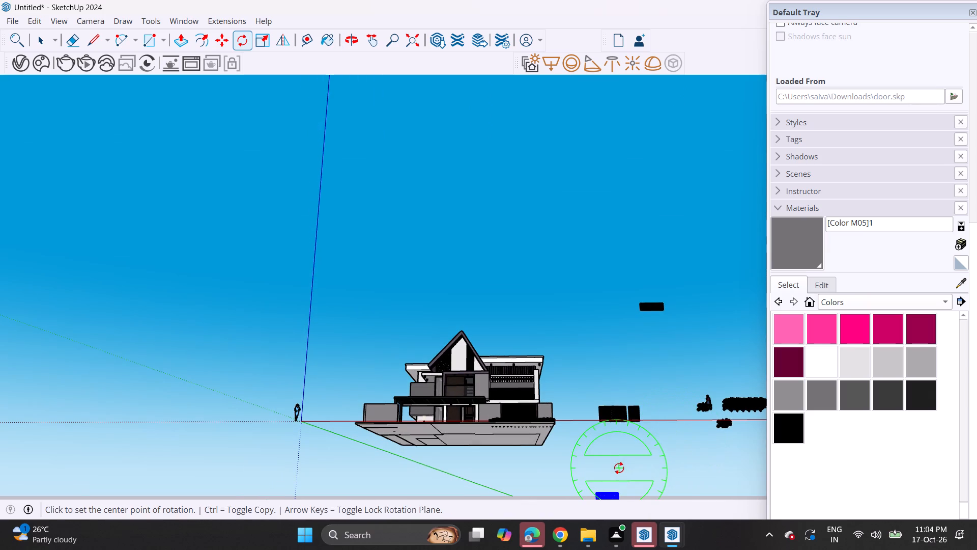
key(m)
click(619, 486)
middle_drag(533, 374, 560, 433)
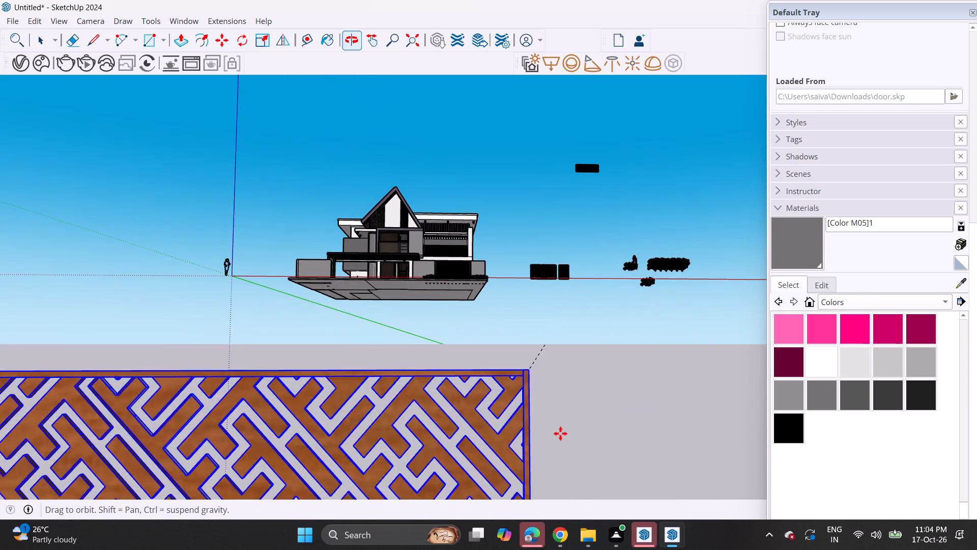
scroll(481, 276, up, 4)
middle_drag(471, 258, 497, 318)
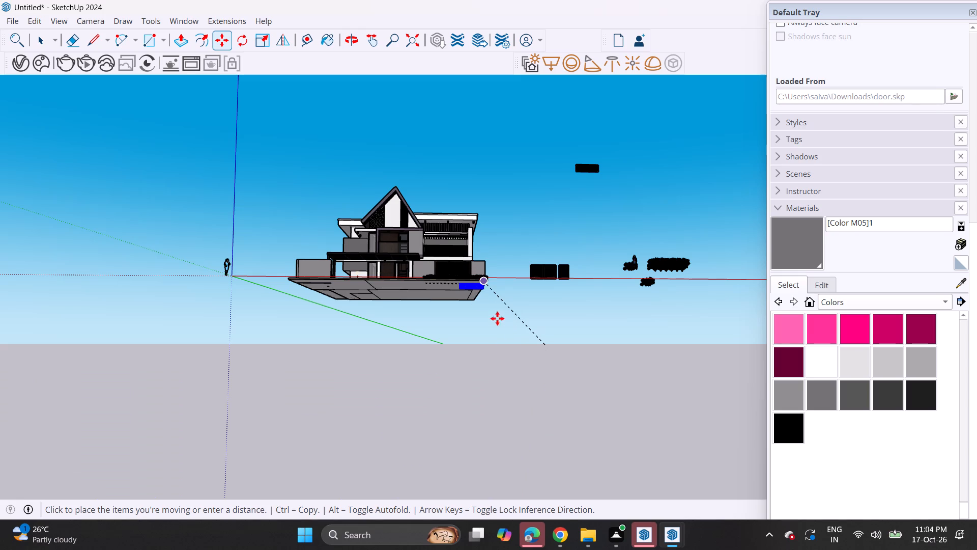
middle_drag(497, 318, 499, 324)
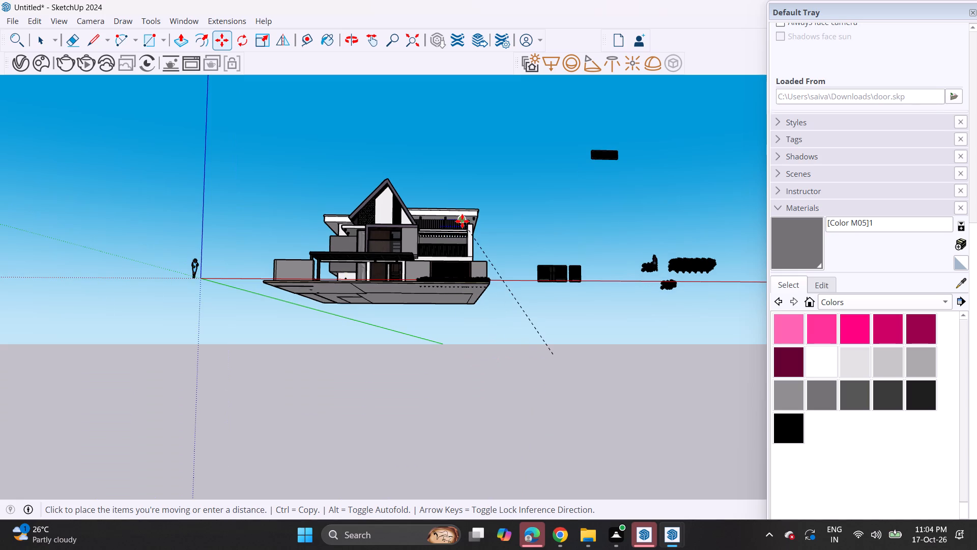
middle_drag(462, 221, 481, 265)
scroll(469, 306, up, 10)
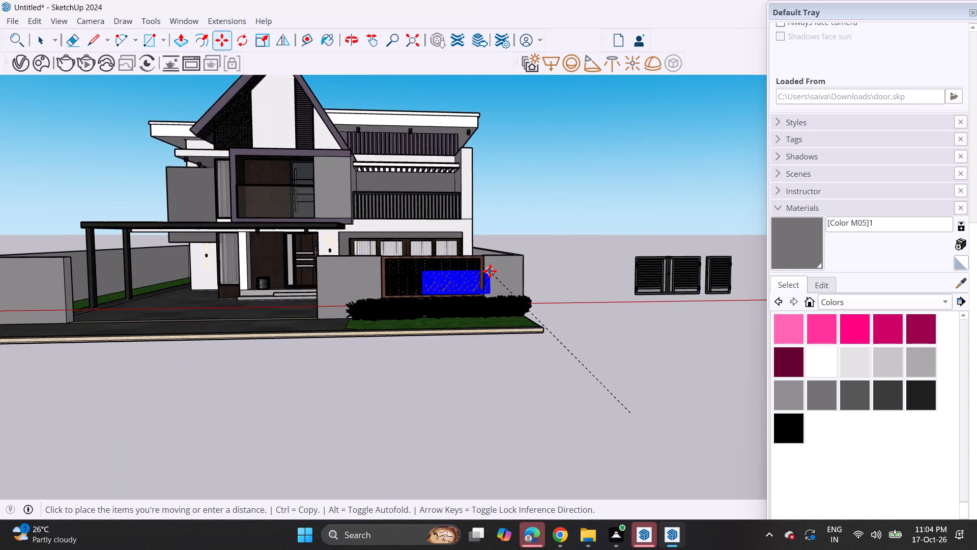
scroll(490, 271, up, 9)
click(506, 274)
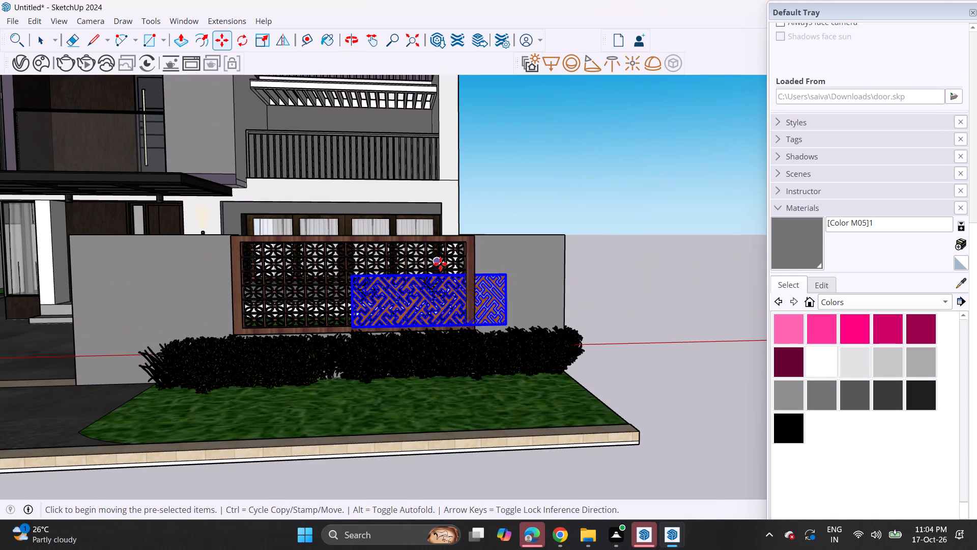
Delete the existing framed perforated screen from the front boundary wall.
key(space)
click(440, 262)
key(Delete)
Move the lattice panel by its upper corner to the top corner of the boundary-wall opening on the driveway side.
scroll(434, 285, up, 3)
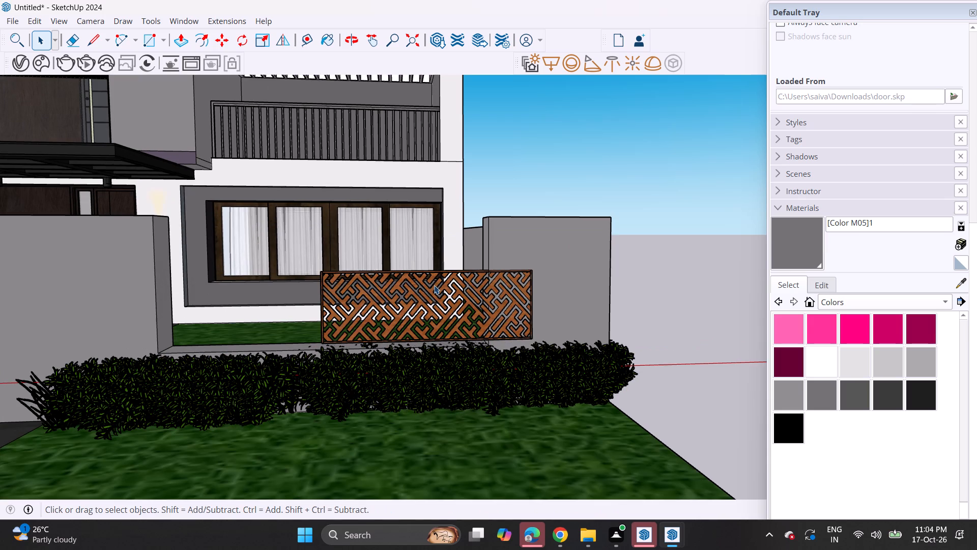
click(429, 293)
scroll(429, 295, down, 3)
shift+middle_drag(430, 293, 554, 341)
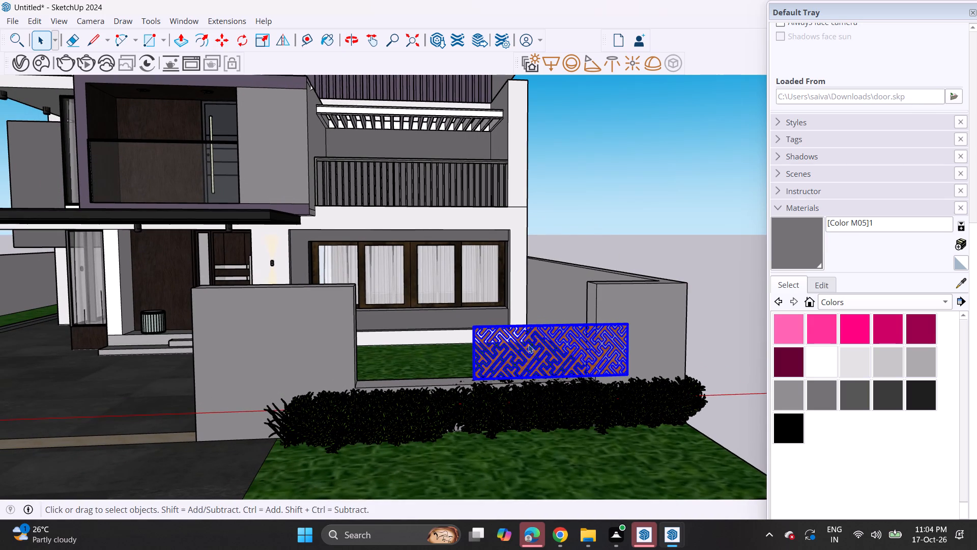
key(m)
click(476, 323)
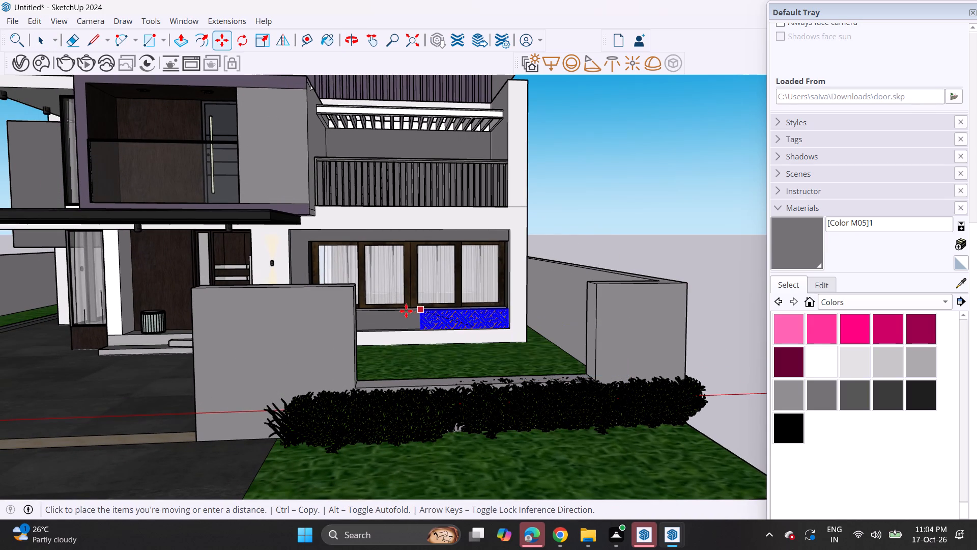
click(351, 286)
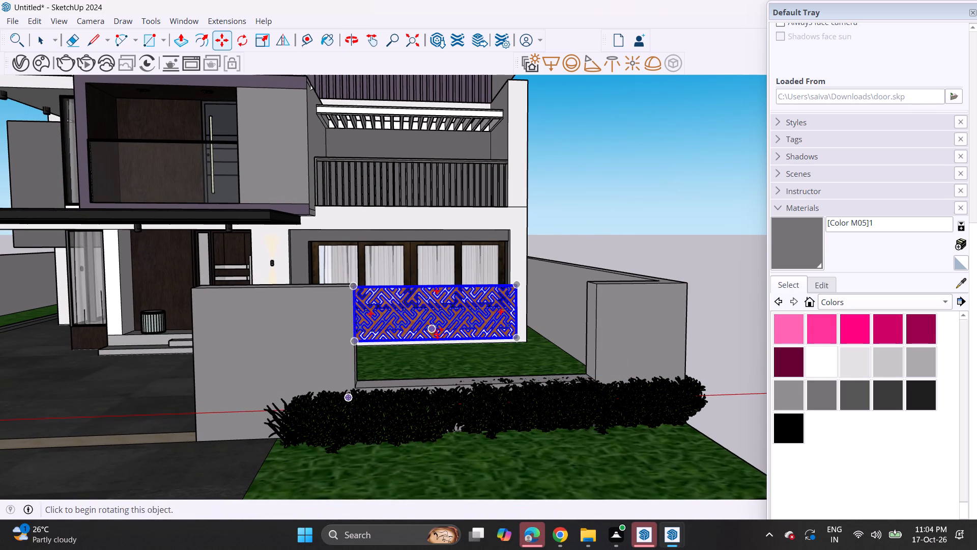
Scale the lattice panel up uniformly from its lower corner so it spans the width of the boundary-wall opening.
middle_drag(439, 334, 320, 345)
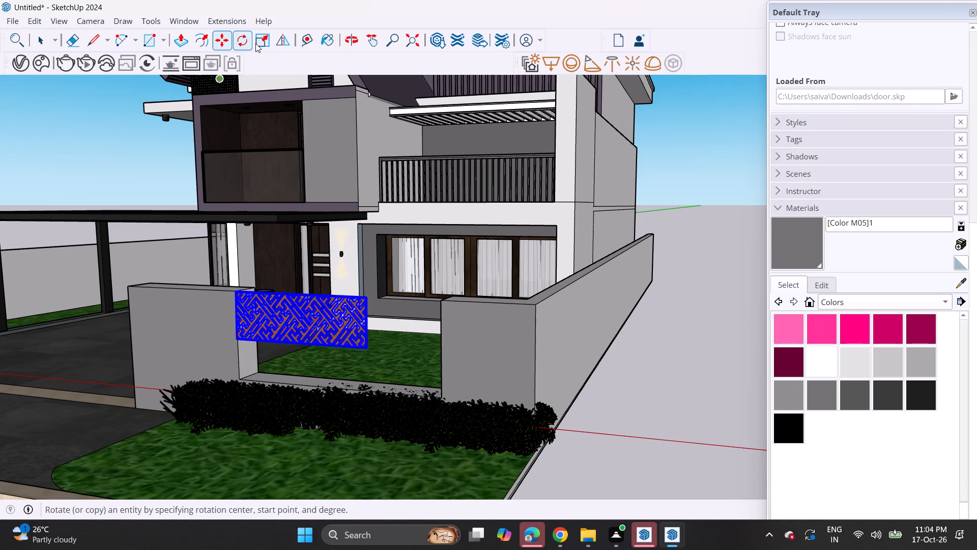
click(262, 42)
click(368, 350)
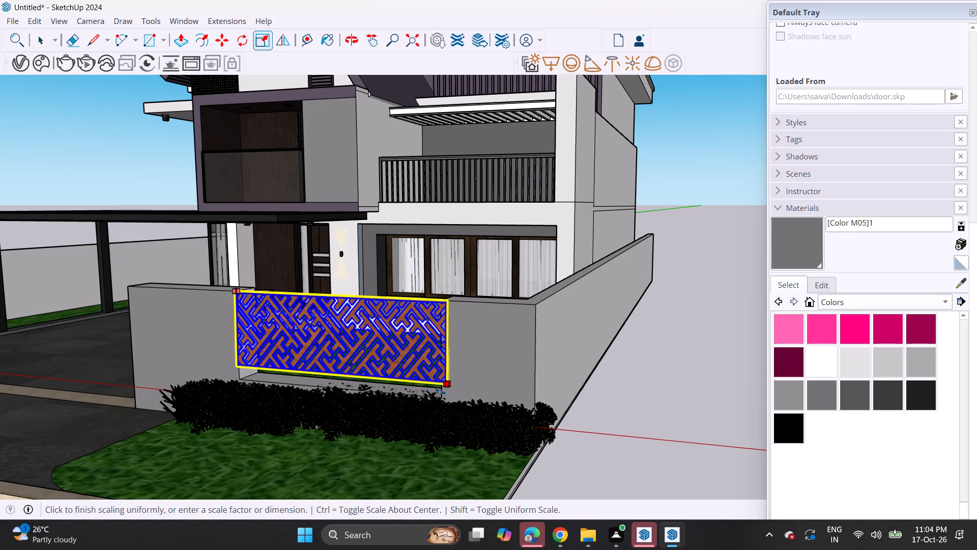
middle_drag(444, 374, 533, 363)
scroll(449, 370, up, 1)
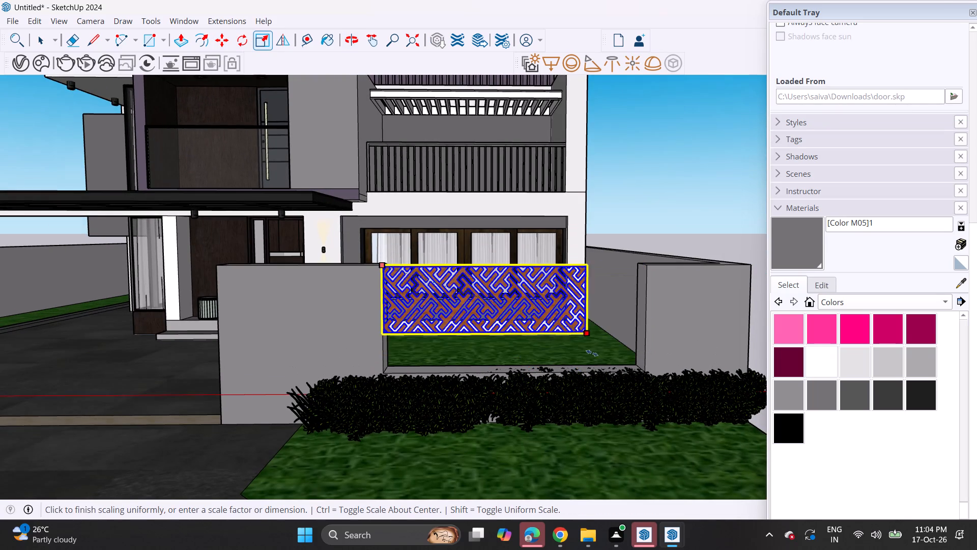
click(653, 323)
Stretch the lattice panel downward from its bottom edge to the base of the front boundary-wall opening.
middle_drag(563, 355, 493, 348)
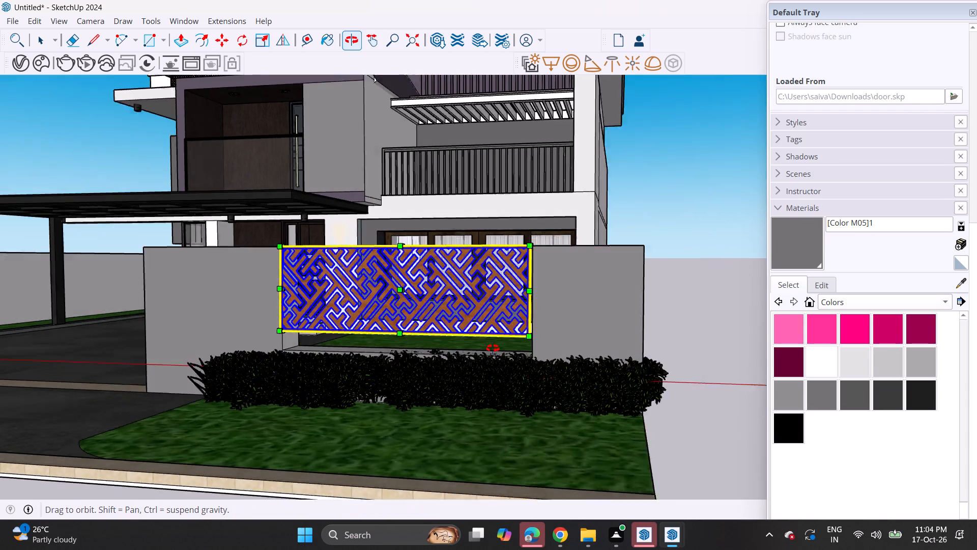
middle_drag(493, 348, 455, 349)
scroll(364, 348, up, 3)
scroll(315, 329, up, 1)
middle_drag(312, 331, 314, 305)
scroll(314, 305, up, 1)
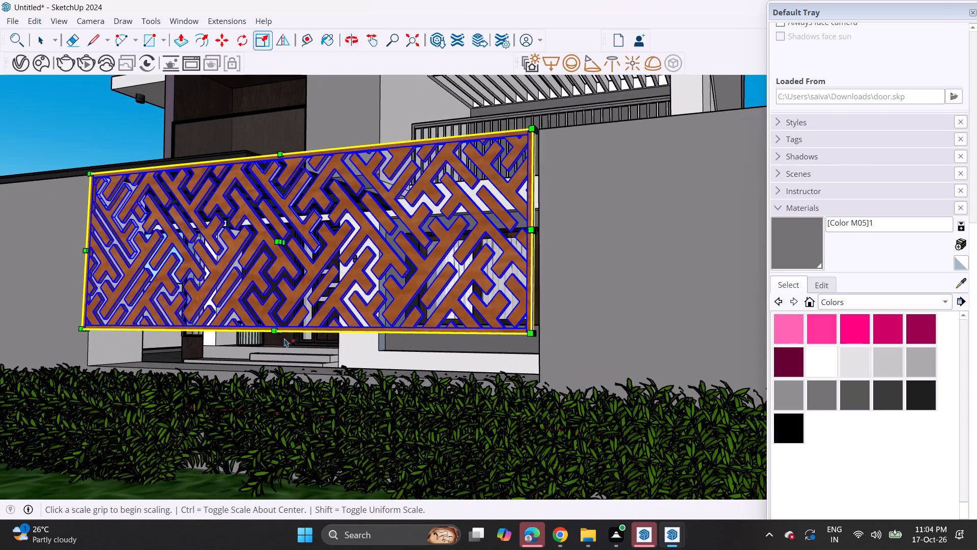
click(281, 332)
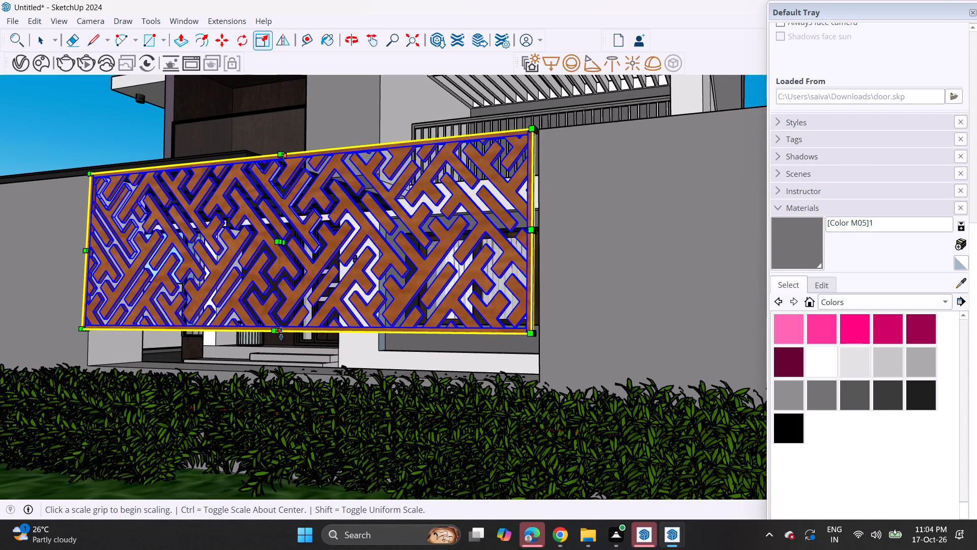
middle_drag(285, 349, 318, 388)
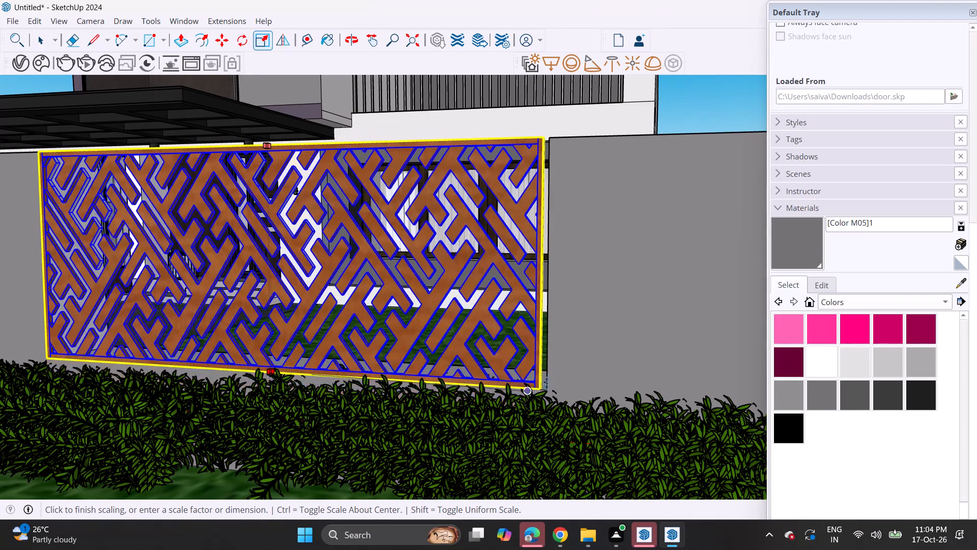
click(549, 389)
Stretch the lattice panel's side edge farthest from the driveway until it meets the end wall of the opening, and deselect it.
middle_drag(551, 278, 551, 285)
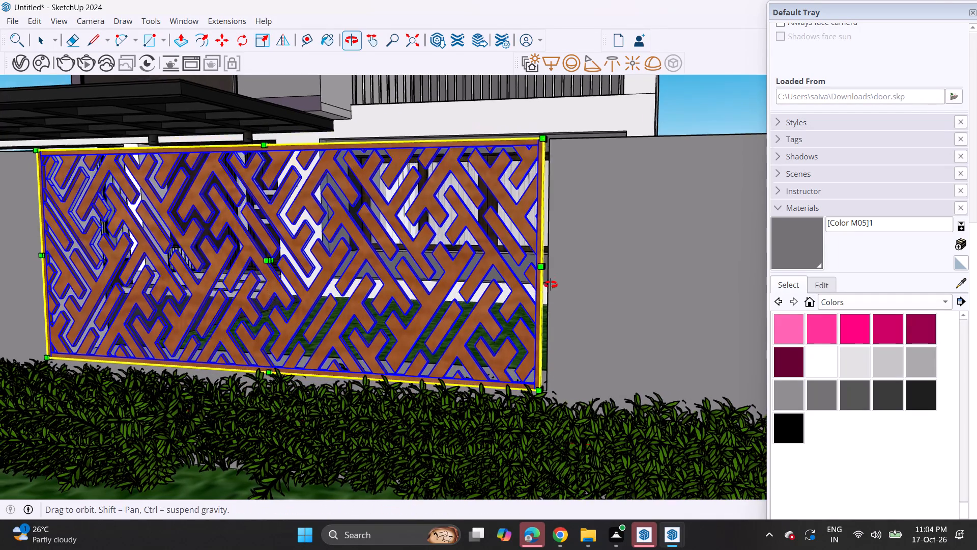
middle_drag(551, 285, 544, 305)
scroll(555, 284, up, 6)
scroll(533, 266, down, 3)
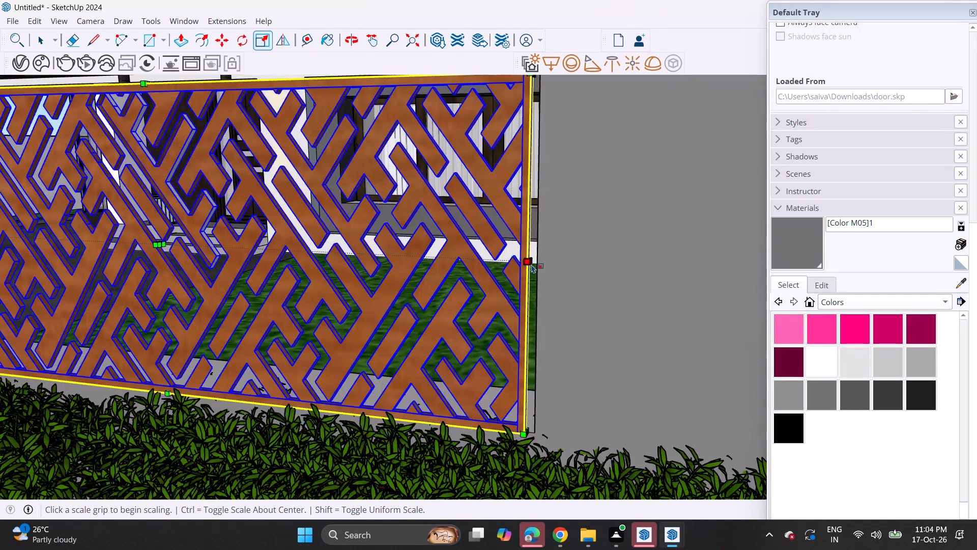
middle_drag(522, 299, 498, 376)
scroll(519, 319, up, 4)
click(514, 296)
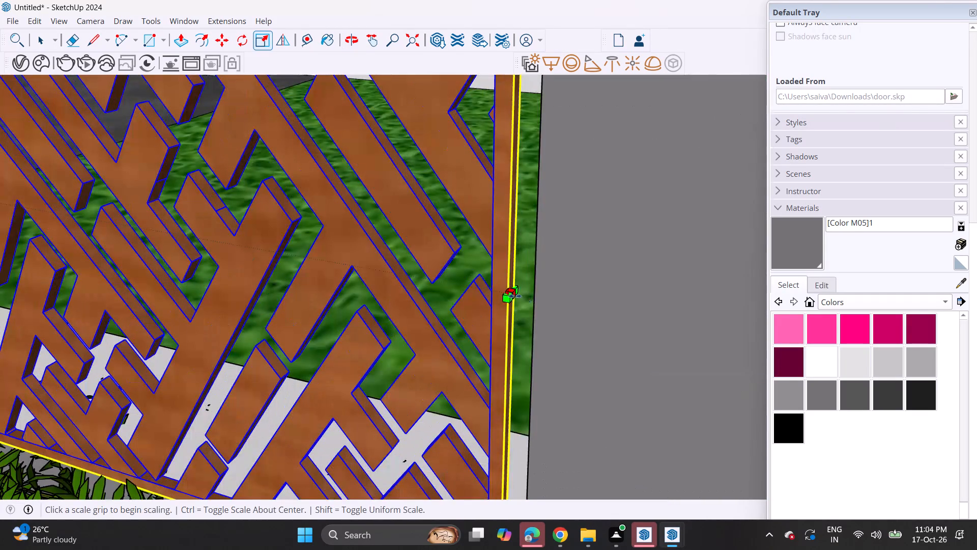
click(535, 312)
scroll(539, 236, down, 16)
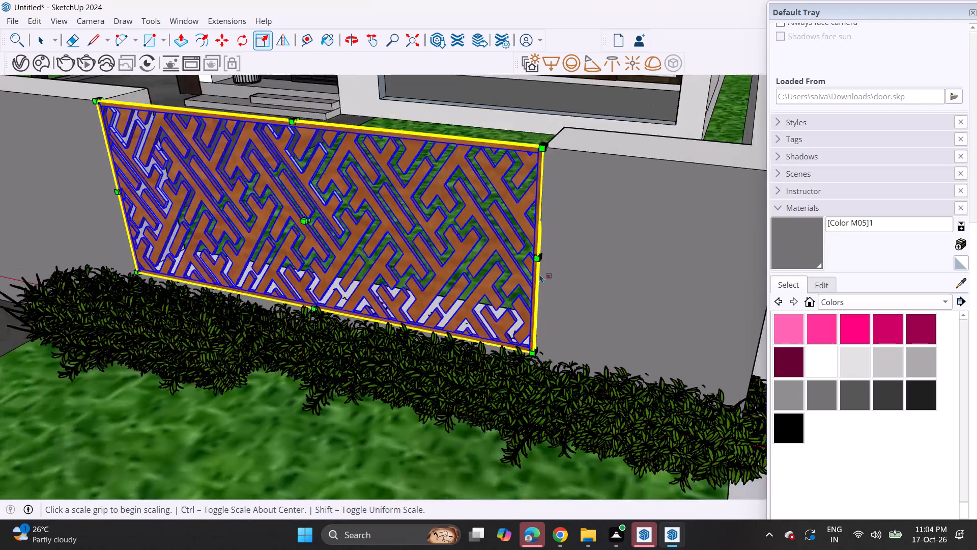
scroll(539, 274, down, 4)
middle_drag(499, 321, 584, 271)
key(space)
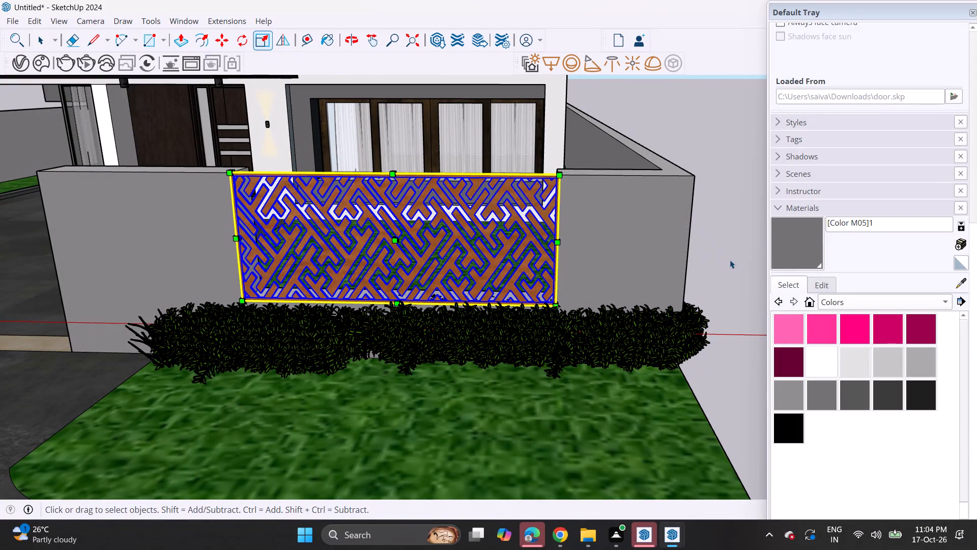
click(731, 258)
Examine the fitted lattice panel and the whole front elevation of the house.
middle_drag(520, 300, 534, 262)
scroll(465, 263, down, 3)
middle_drag(391, 285, 547, 297)
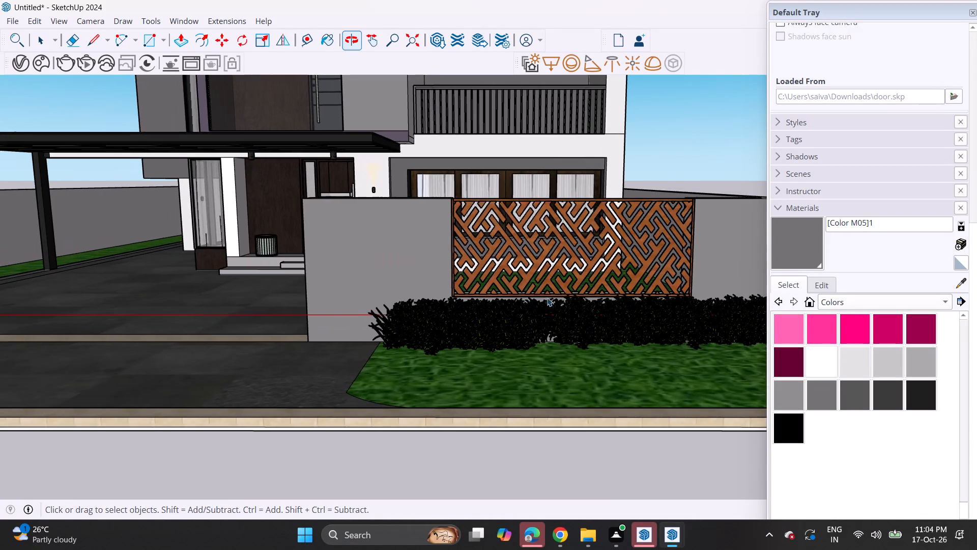
scroll(536, 285, down, 3)
shift+middle_drag(471, 329, 562, 349)
scroll(551, 294, down, 3)
middle_drag(529, 306, 593, 365)
middle_drag(568, 317, 564, 244)
middle_drag(562, 257, 555, 296)
shift+middle_drag(551, 285, 537, 374)
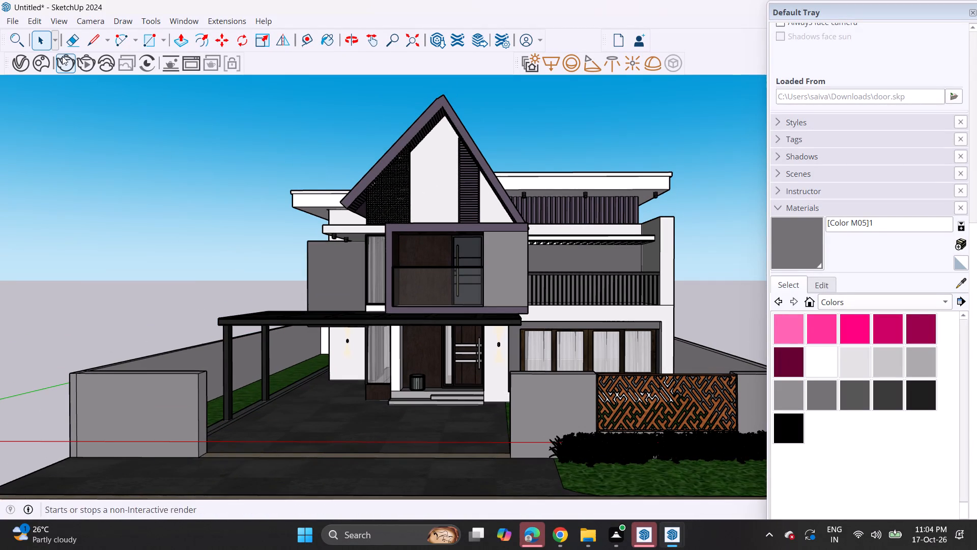
Start an import and look through the Downloads folder for another component file for the house exterior.
click(13, 24)
click(68, 203)
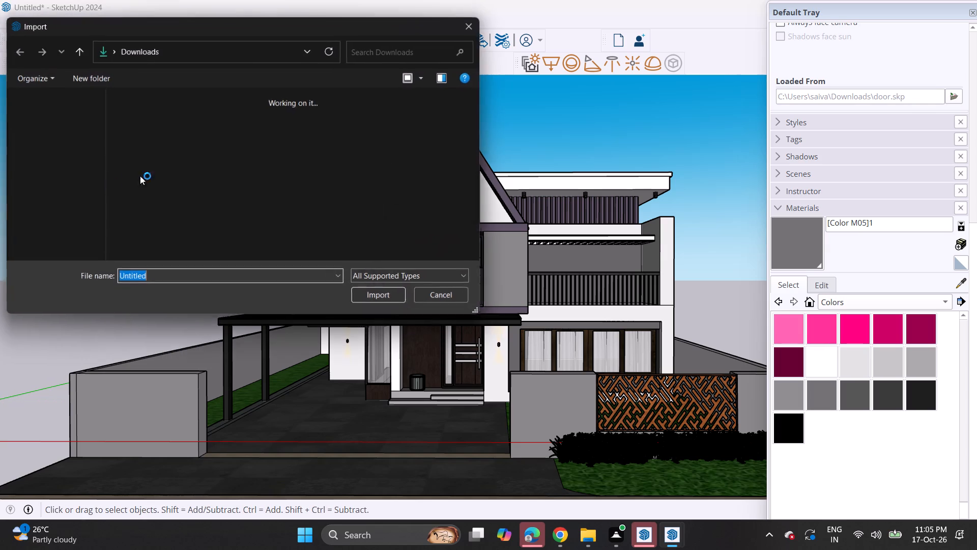
scroll(285, 189, down, 11)
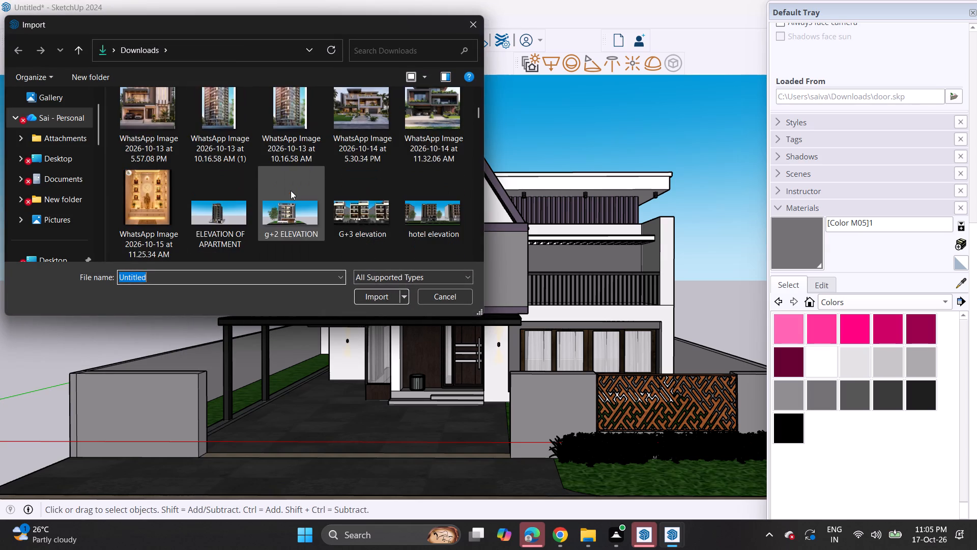
scroll(291, 190, down, 7)
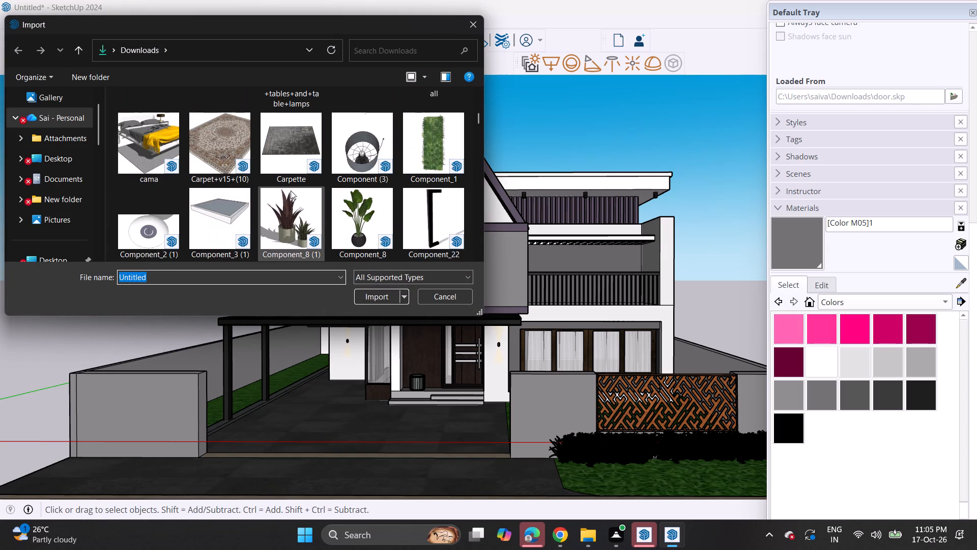
scroll(292, 188, down, 6)
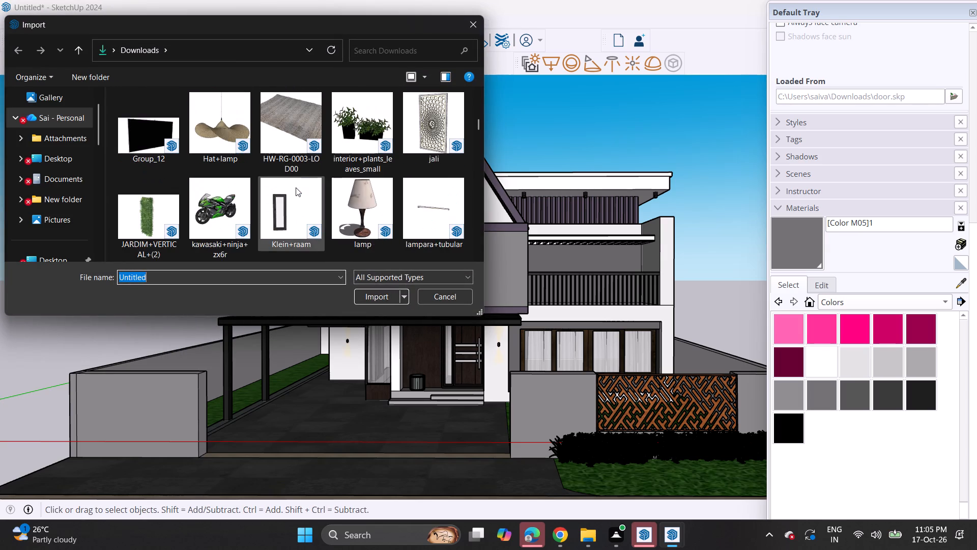
scroll(297, 186, down, 7)
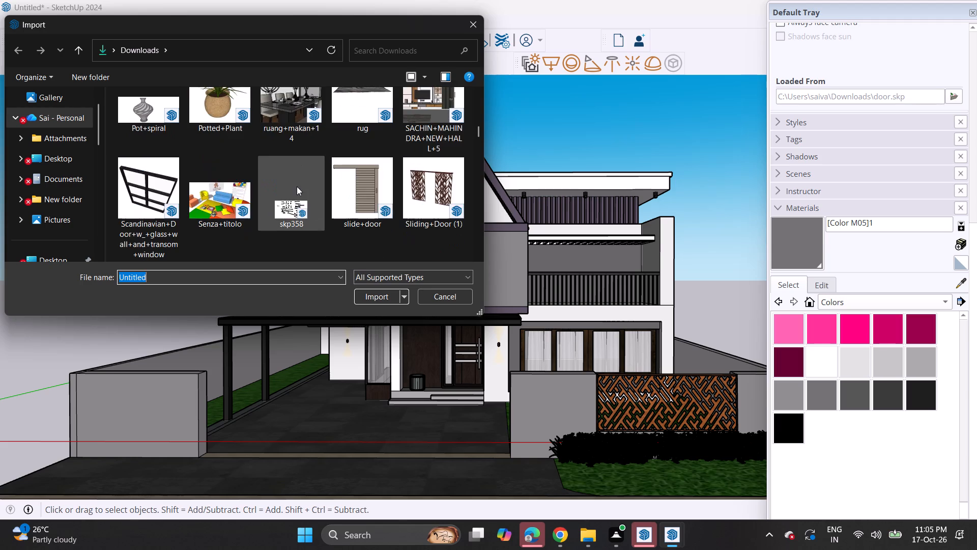
scroll(297, 186, down, 4)
scroll(297, 186, up, 2)
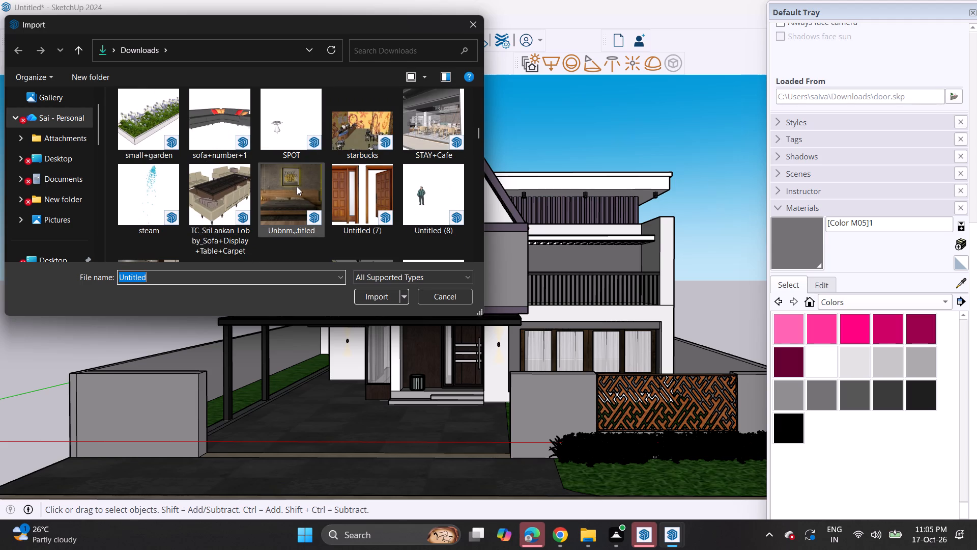
scroll(297, 186, down, 2)
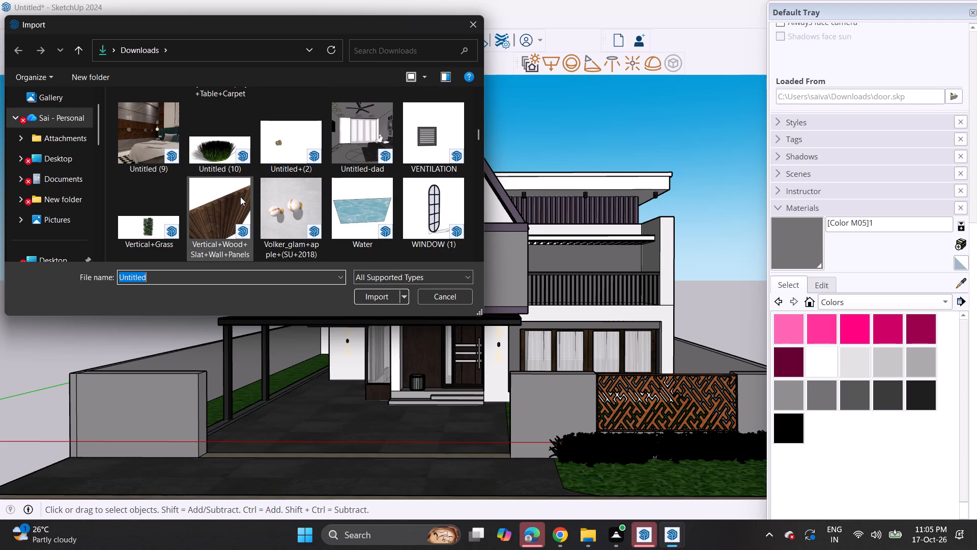
scroll(297, 196, down, 3)
scroll(297, 196, up, 3)
scroll(297, 196, down, 4)
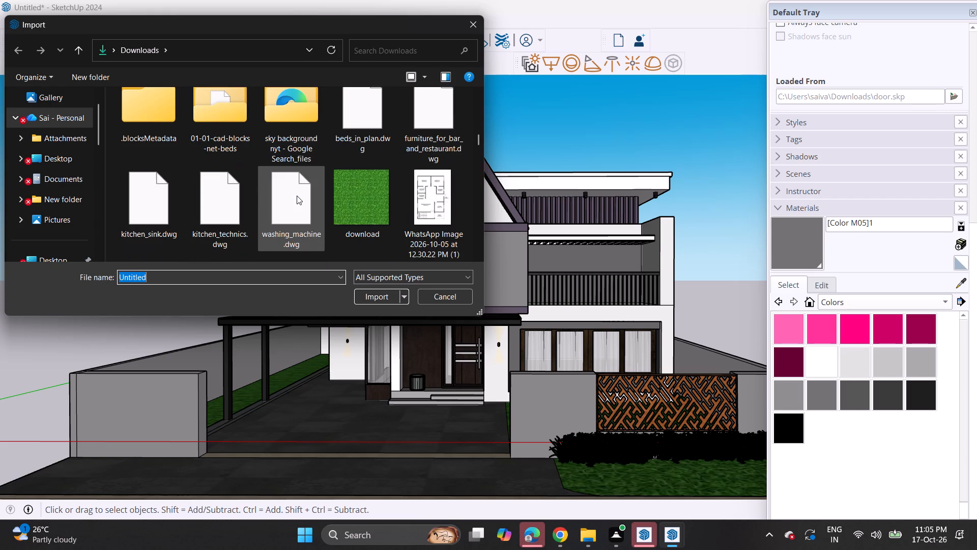
scroll(297, 196, down, 3)
scroll(297, 196, up, 5)
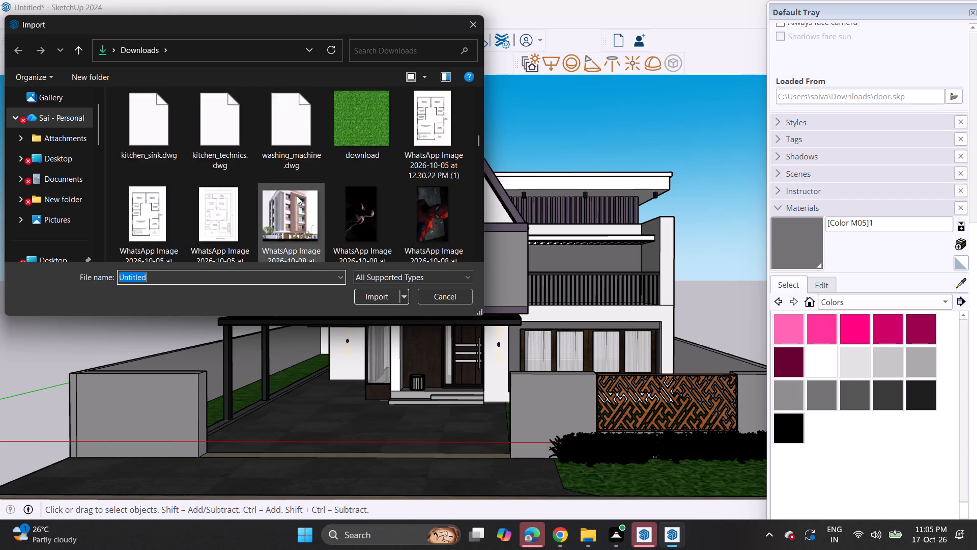
scroll(297, 196, up, 7)
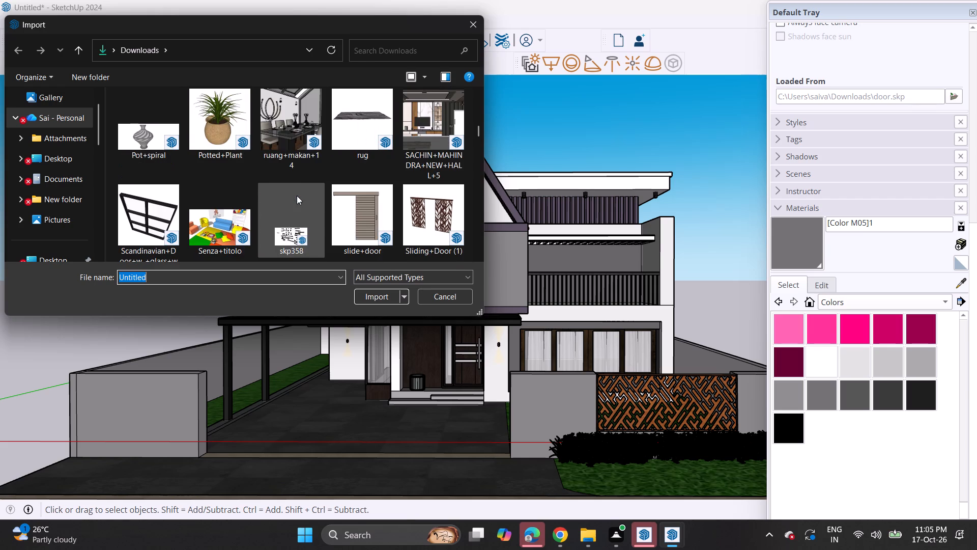
scroll(297, 196, up, 1)
scroll(297, 196, down, 3)
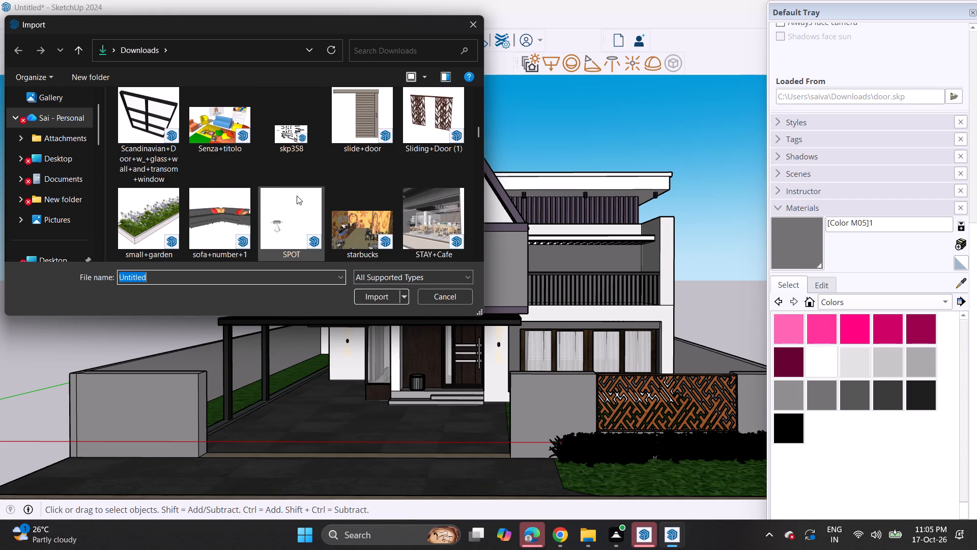
scroll(297, 196, up, 6)
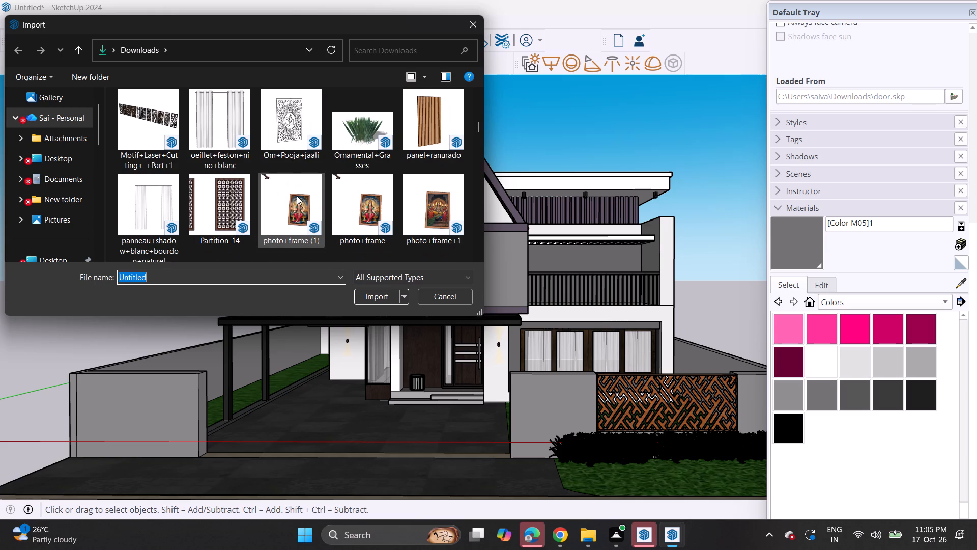
scroll(297, 196, up, 5)
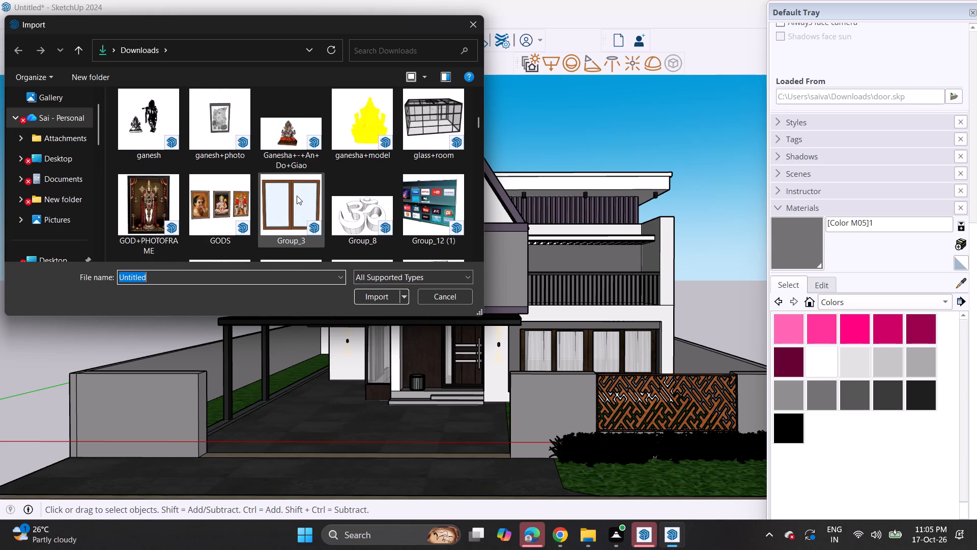
scroll(297, 196, up, 6)
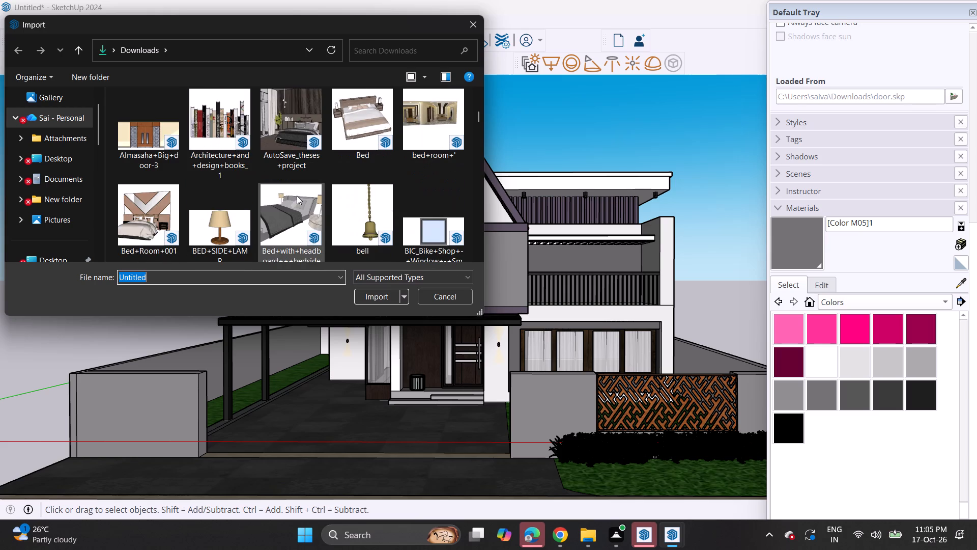
scroll(297, 196, up, 3)
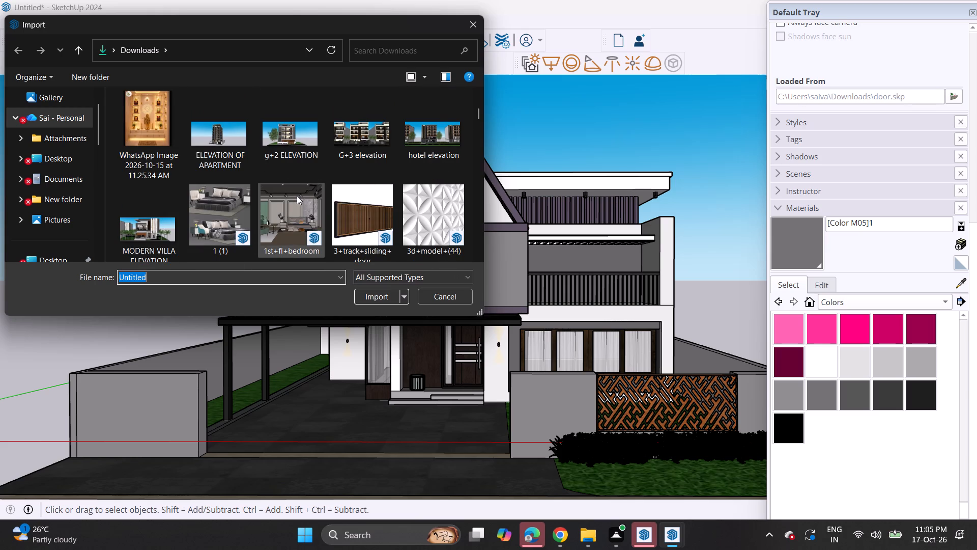
scroll(297, 196, up, 6)
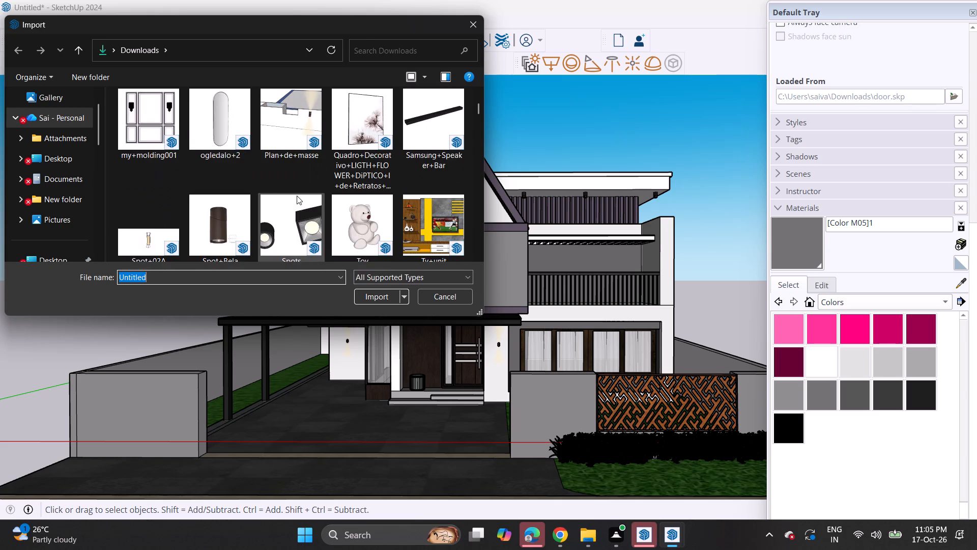
scroll(297, 196, up, 3)
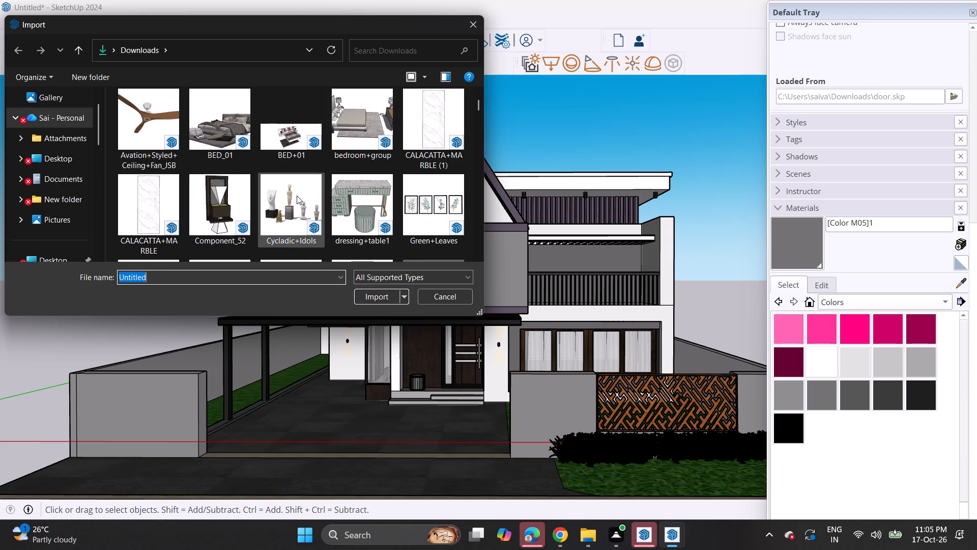
scroll(297, 196, up, 4)
scroll(297, 196, down, 10)
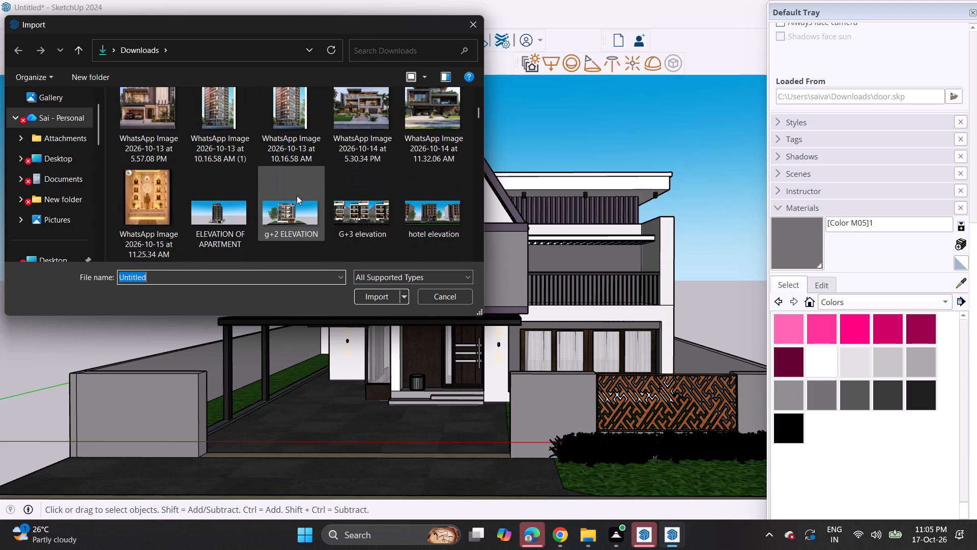
scroll(297, 196, down, 4)
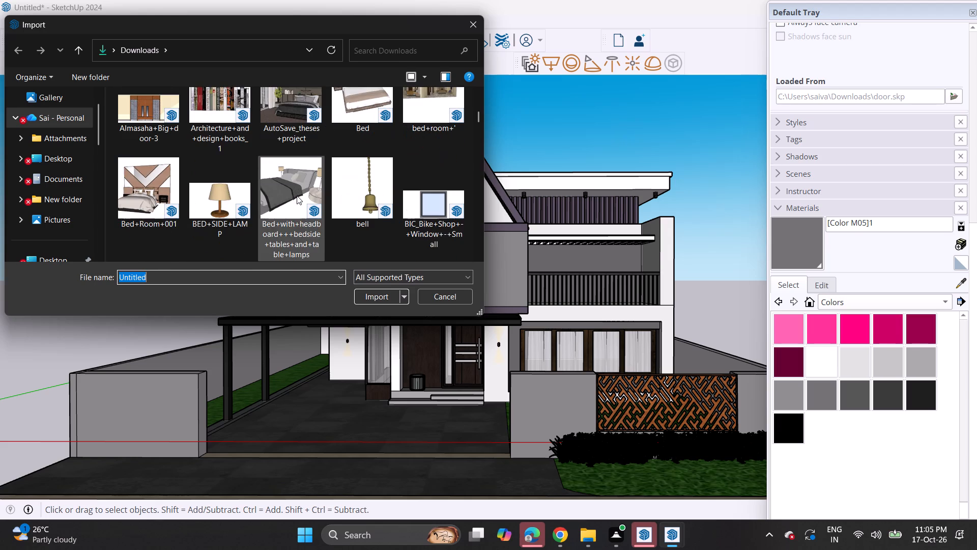
scroll(297, 196, down, 4)
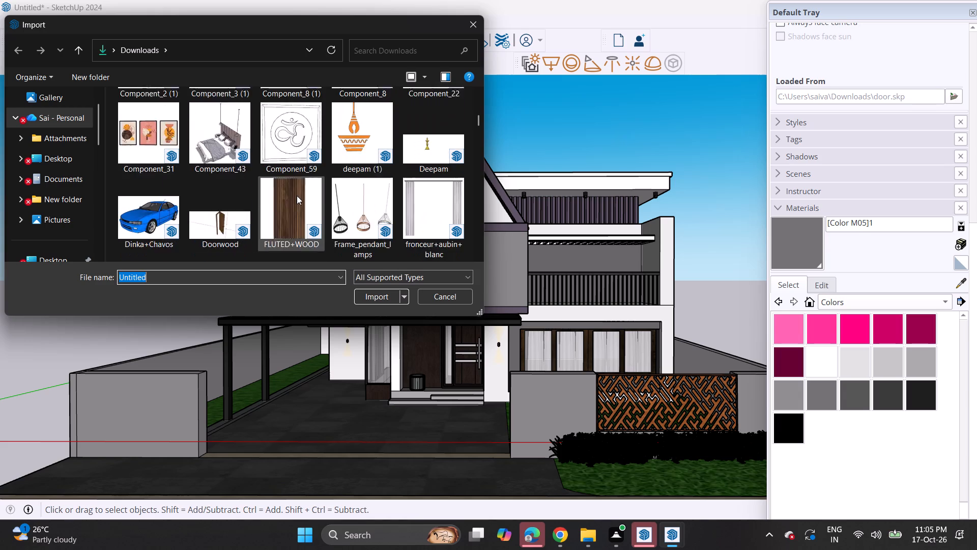
scroll(297, 196, down, 1)
scroll(297, 196, up, 1)
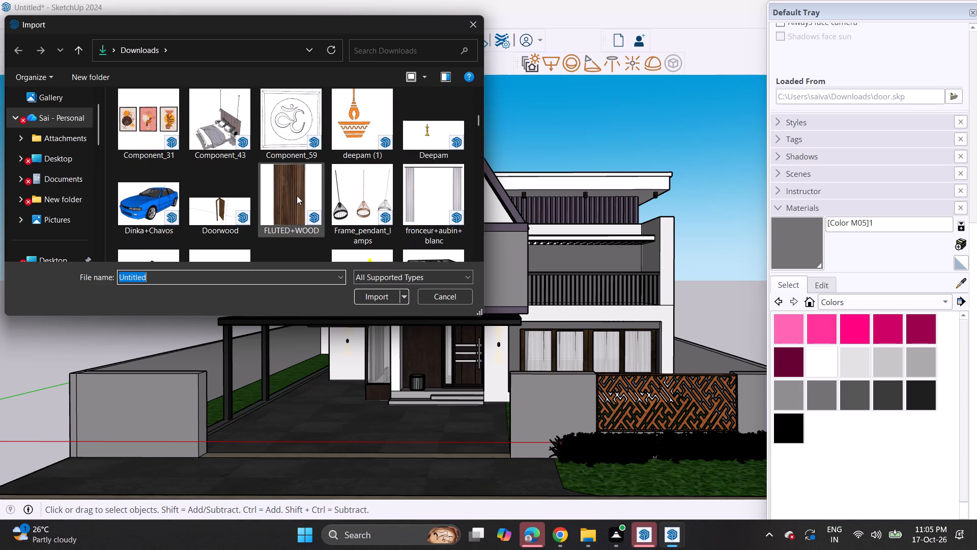
scroll(297, 196, down, 5)
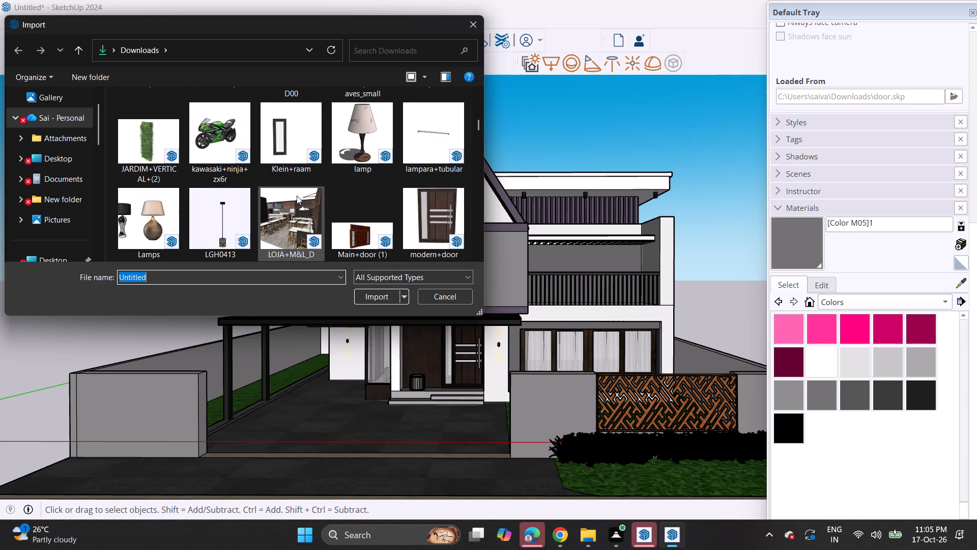
scroll(297, 196, down, 8)
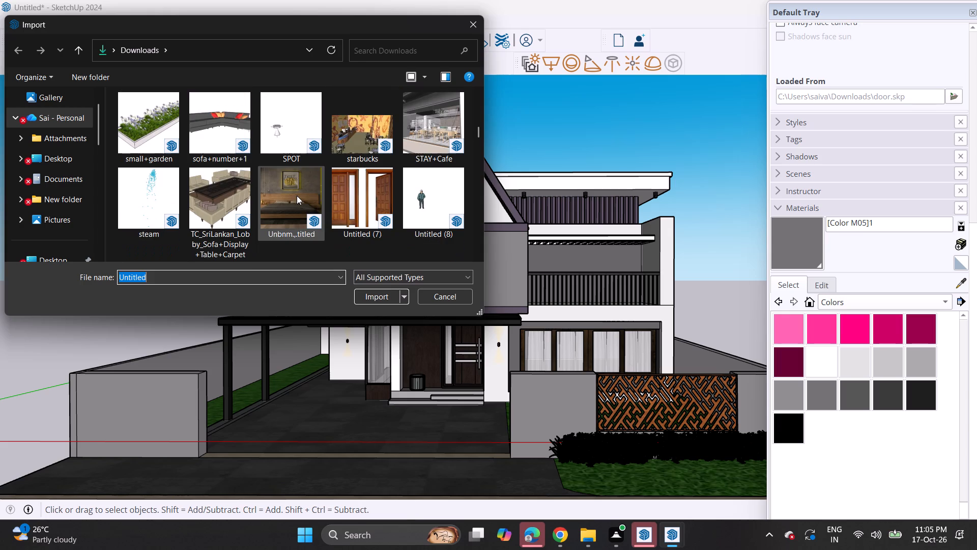
scroll(297, 196, down, 3)
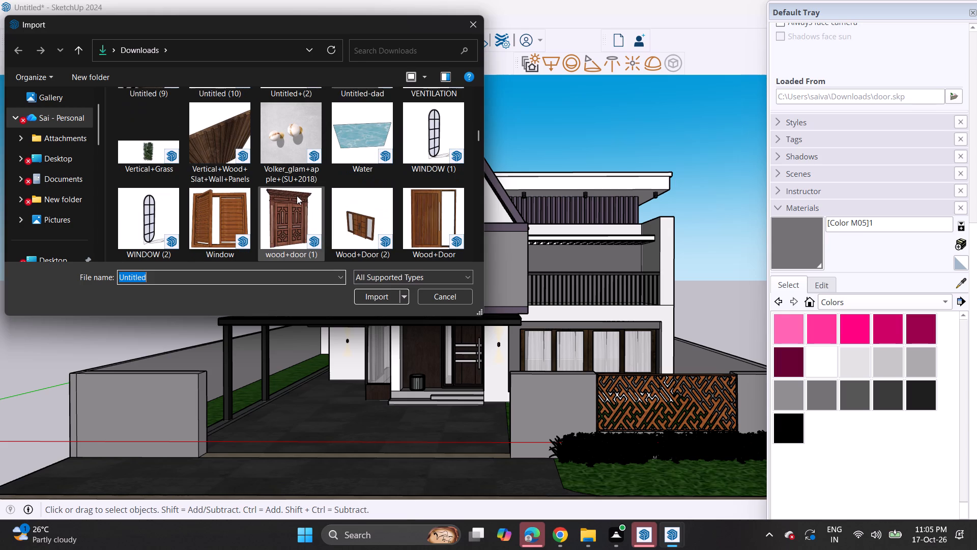
Find the MAIN+GATE component in the Downloads folder and import it.
scroll(297, 196, down, 2)
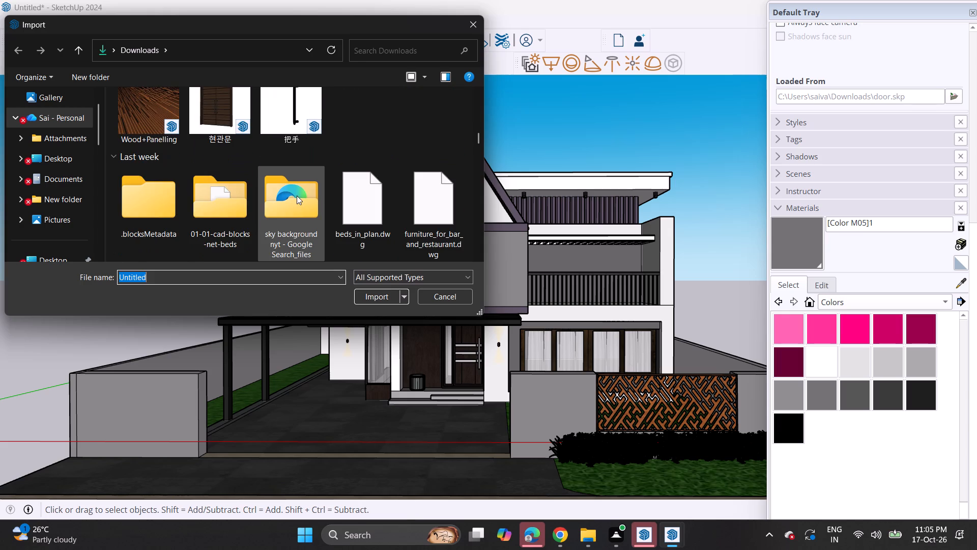
scroll(297, 196, down, 7)
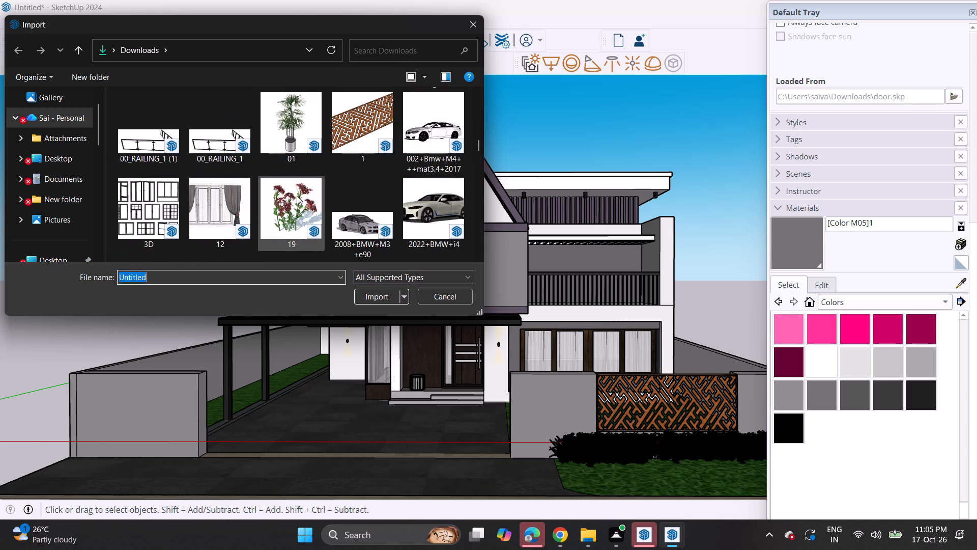
scroll(297, 196, down, 5)
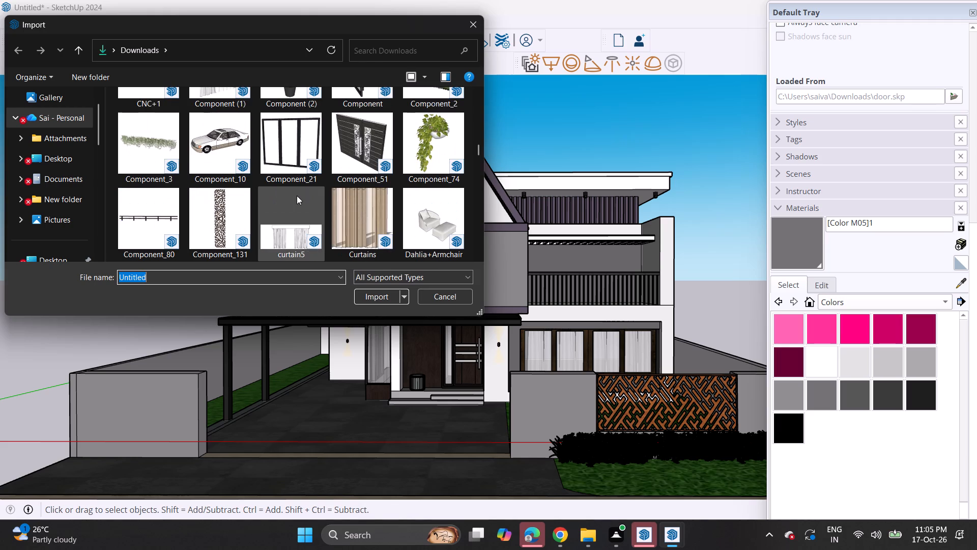
scroll(297, 196, up, 2)
scroll(297, 196, down, 1)
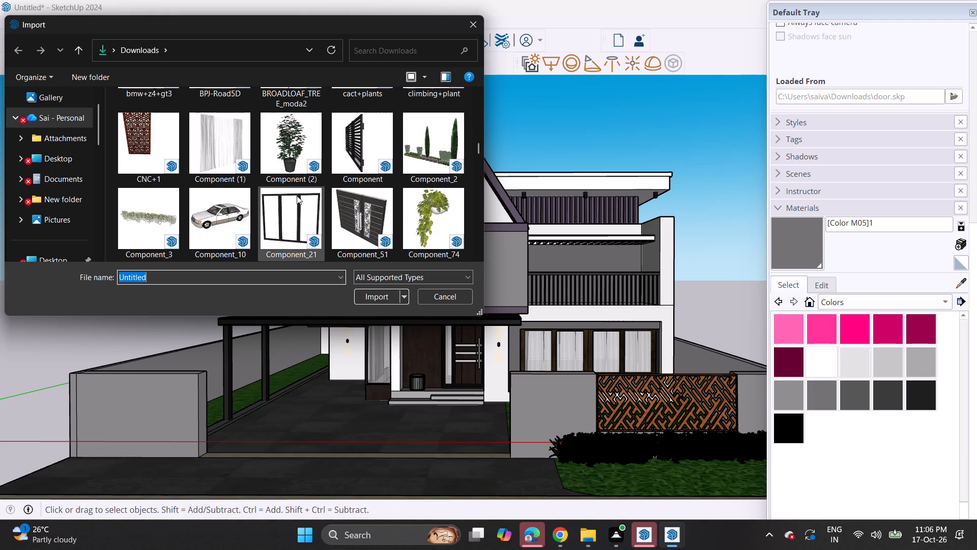
scroll(297, 196, down, 4)
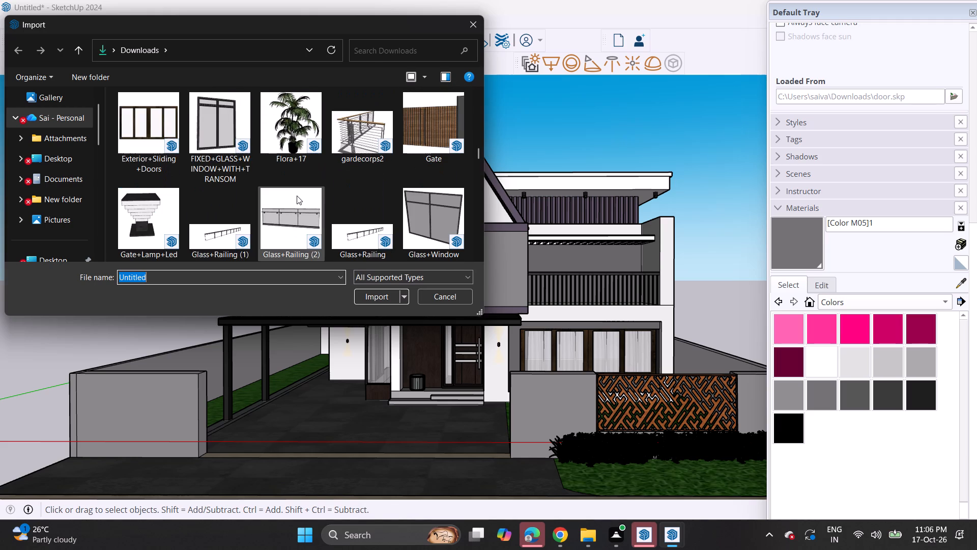
scroll(297, 196, down, 3)
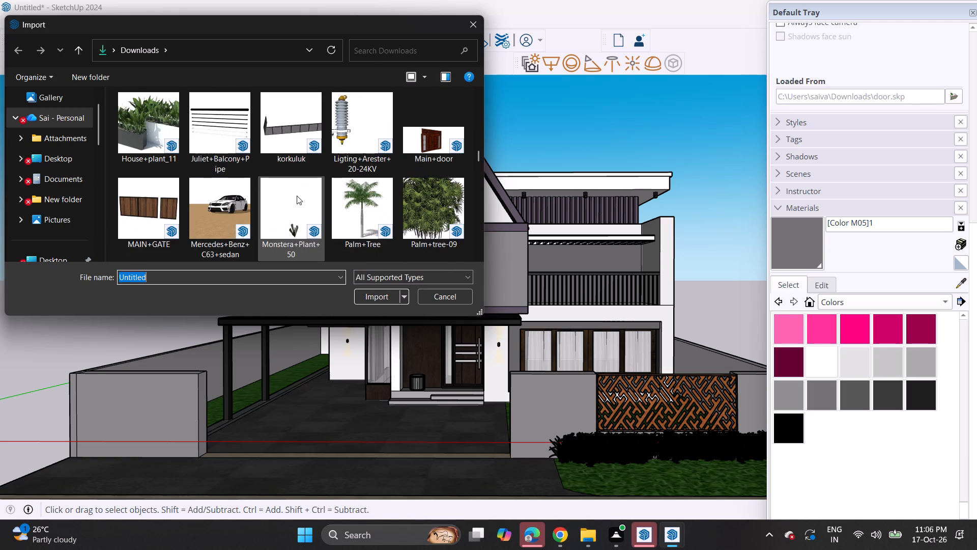
click(137, 213)
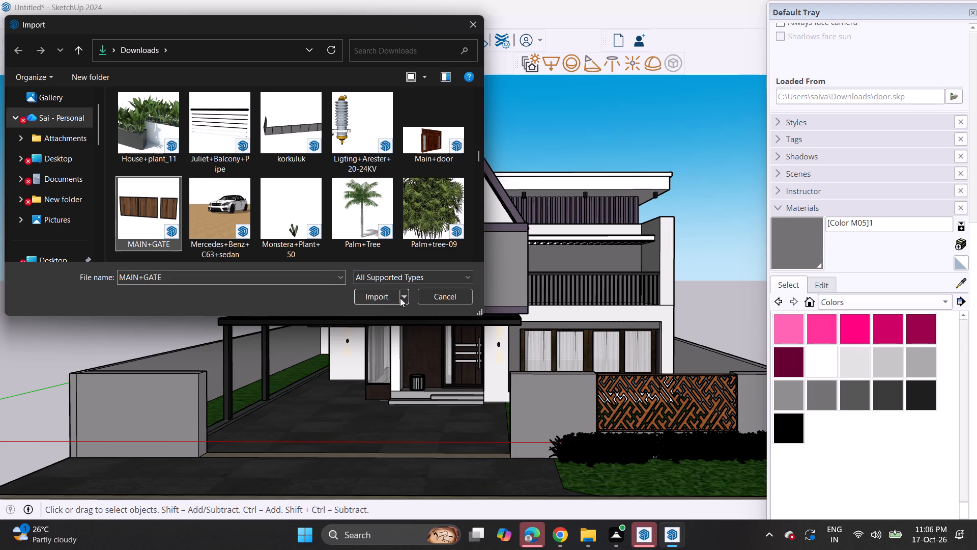
click(372, 300)
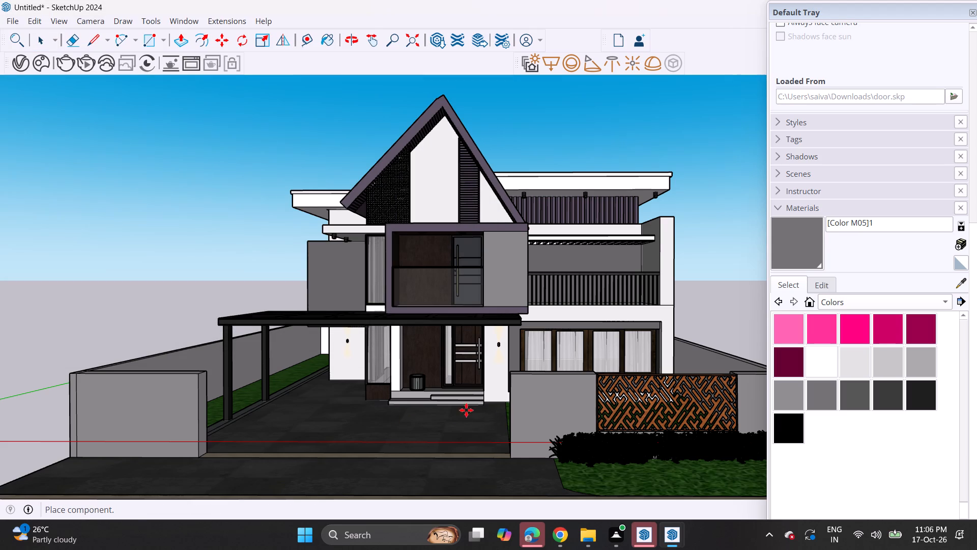
Place the gate on the threshold strip of the driveway entrance, beside the front boundary wall that holds the lattice panel.
middle_drag(407, 426, 642, 519)
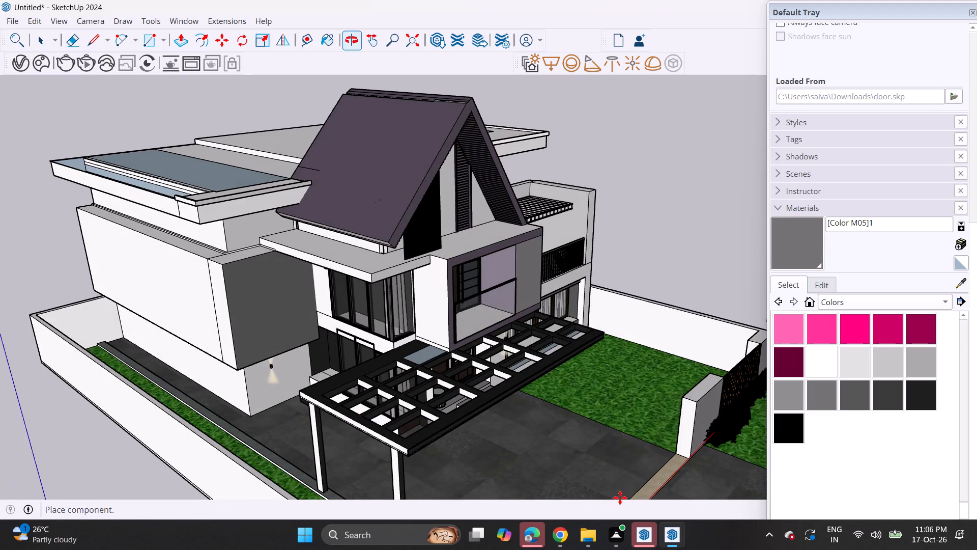
scroll(613, 491, up, 3)
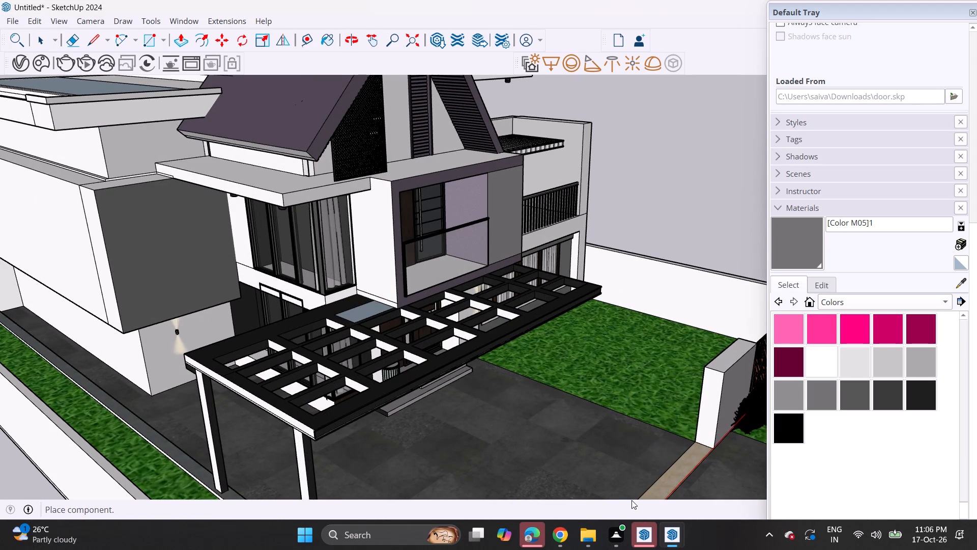
click(629, 494)
middle_drag(652, 475, 382, 359)
scroll(377, 357, up, 1)
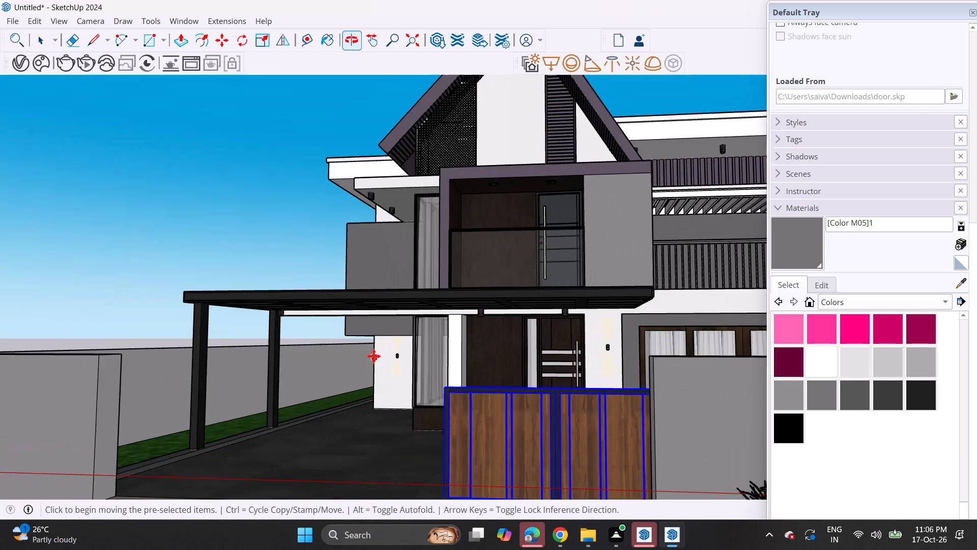
scroll(371, 355, down, 2)
shift+middle_drag(371, 385, 426, 400)
middle_drag(479, 447, 485, 435)
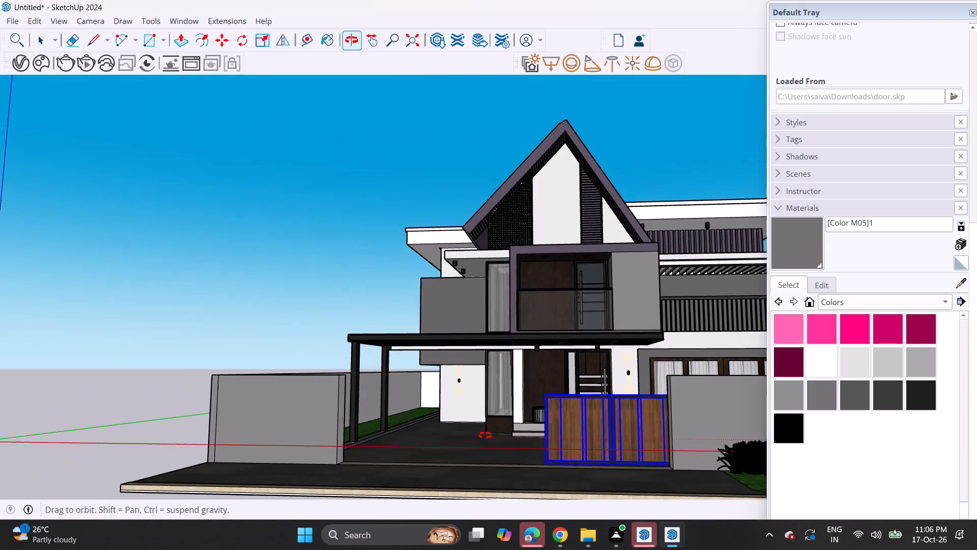
middle_drag(485, 435, 491, 443)
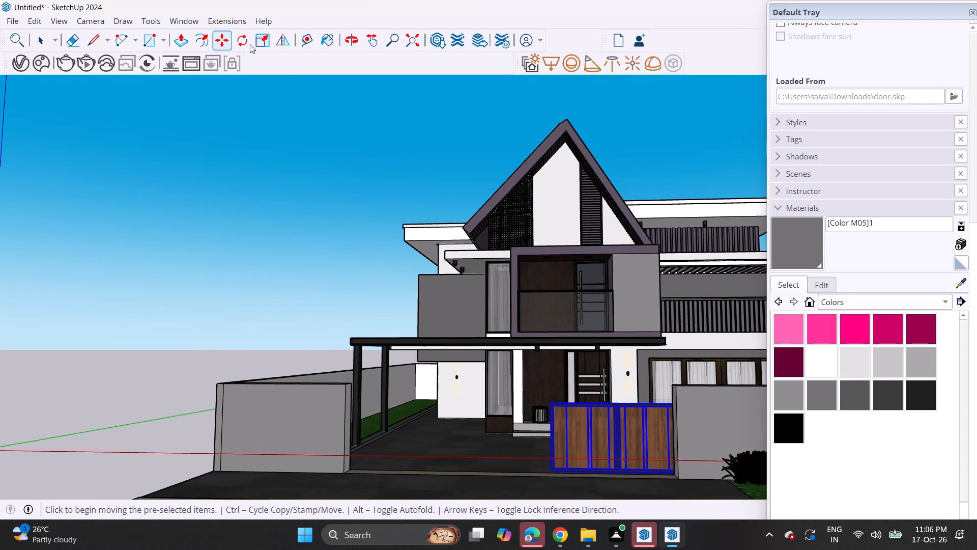
Enlarge the gate uniformly from its upper corner on the driveway side.
click(260, 36)
click(549, 404)
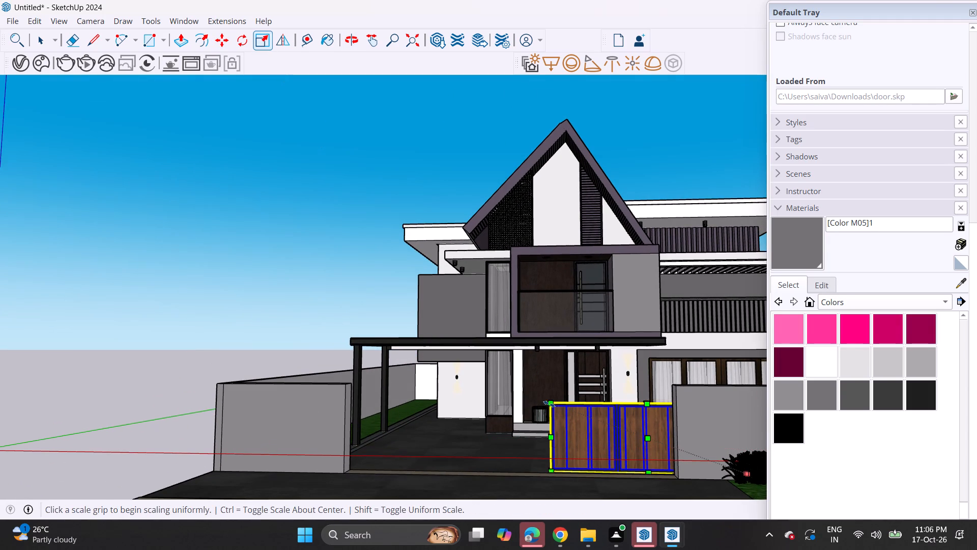
click(527, 371)
Slide the gate along the red axis behind the front boundary wall, leaving about half of it across the driveway, and deselect it.
drag(220, 32, 224, 40)
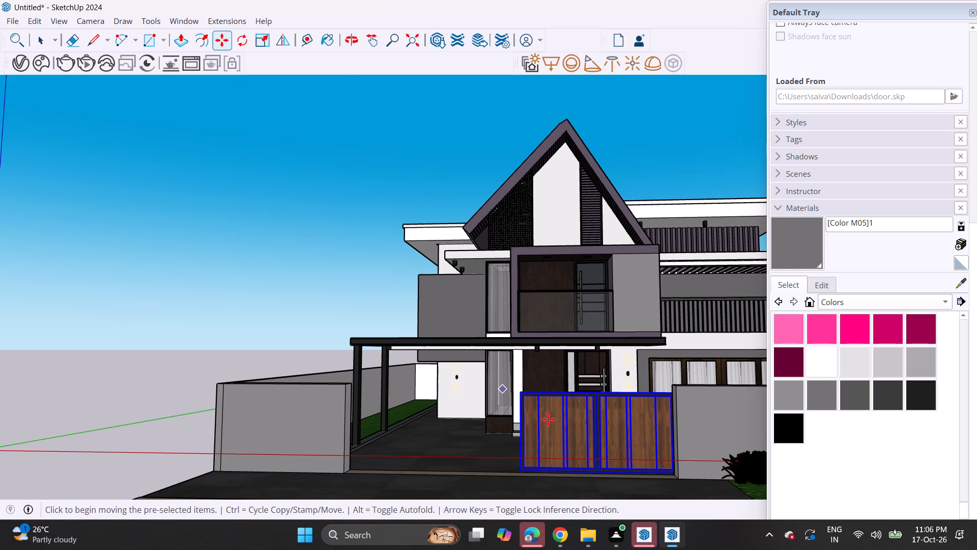
click(553, 441)
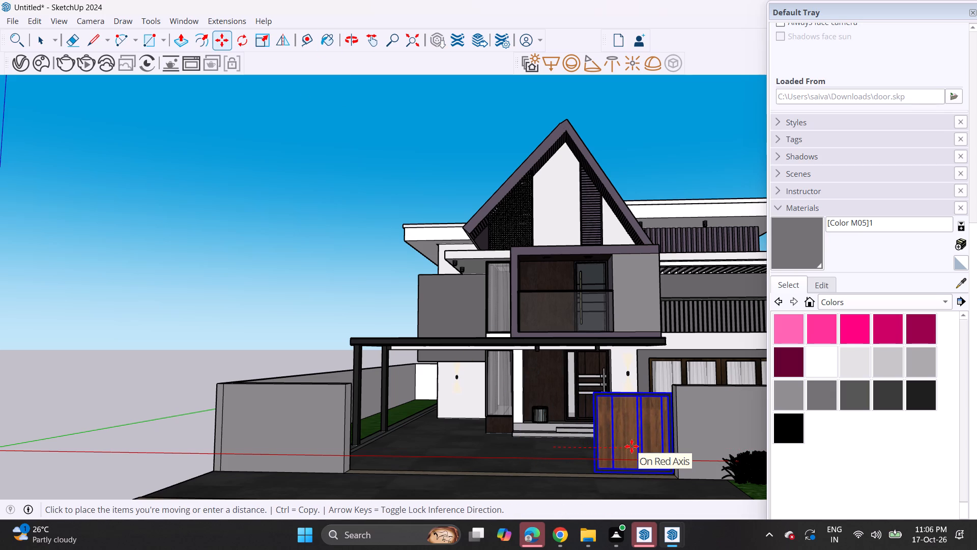
click(631, 446)
key(space)
click(647, 143)
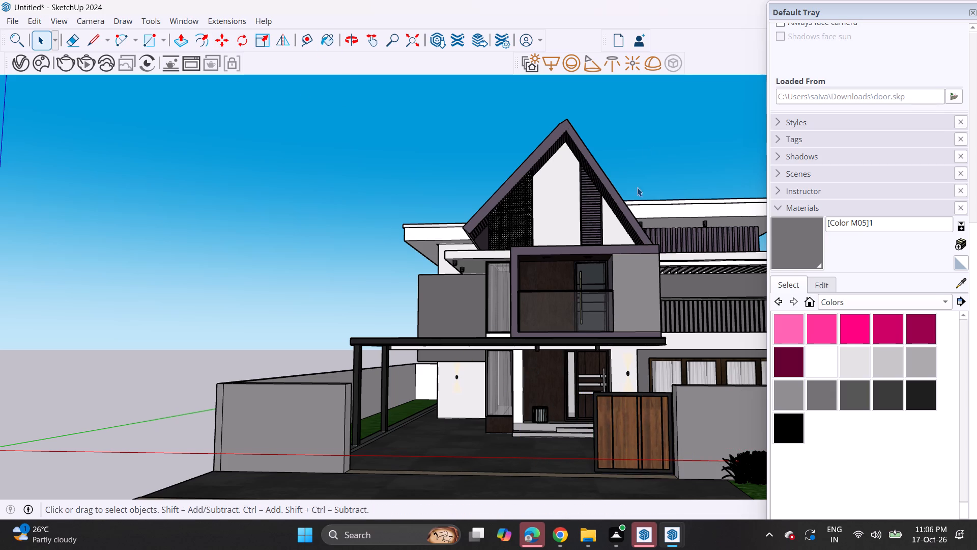
Stretch the gate's height from its top edge until it is about level with the front boundary wall's top, and deselect it.
middle_drag(552, 340, 558, 357)
scroll(556, 348, down, 4)
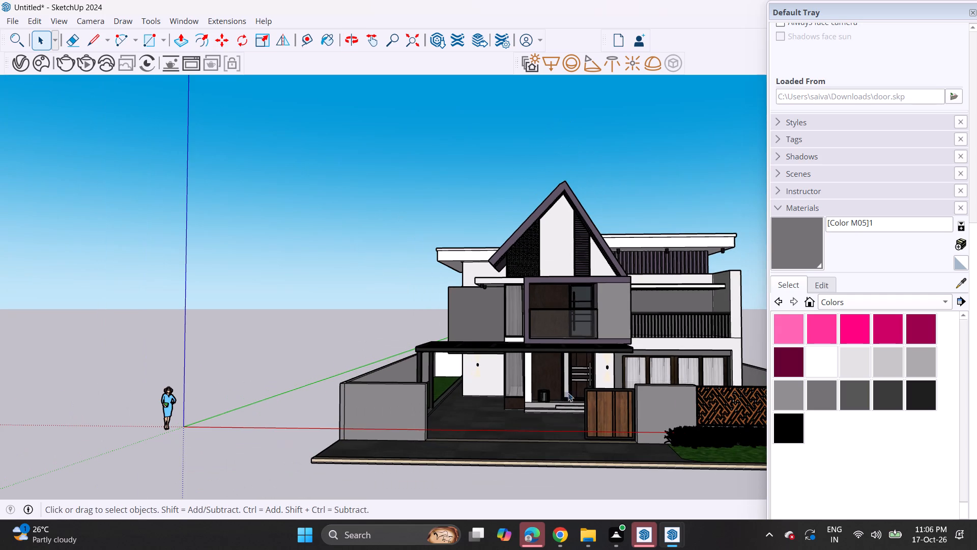
click(626, 406)
scroll(603, 394, up, 4)
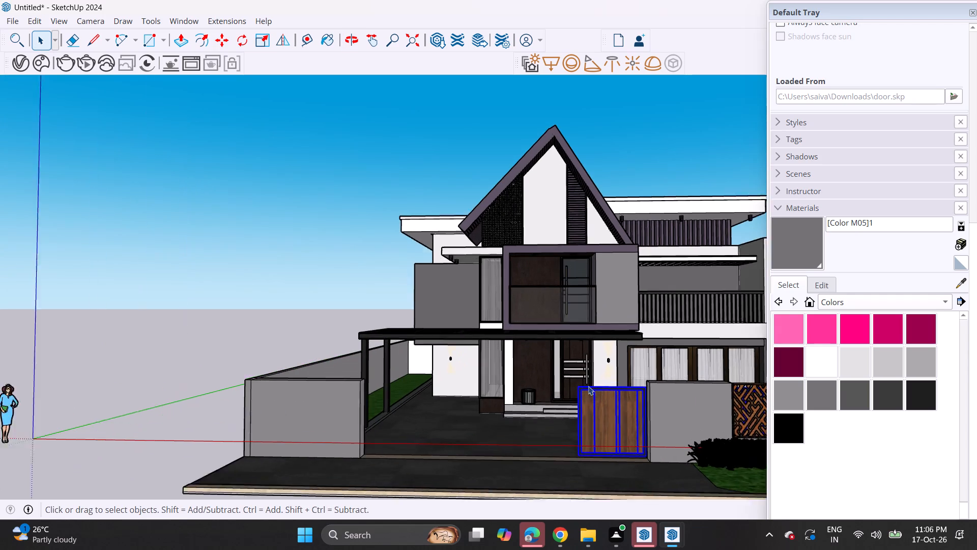
click(258, 44)
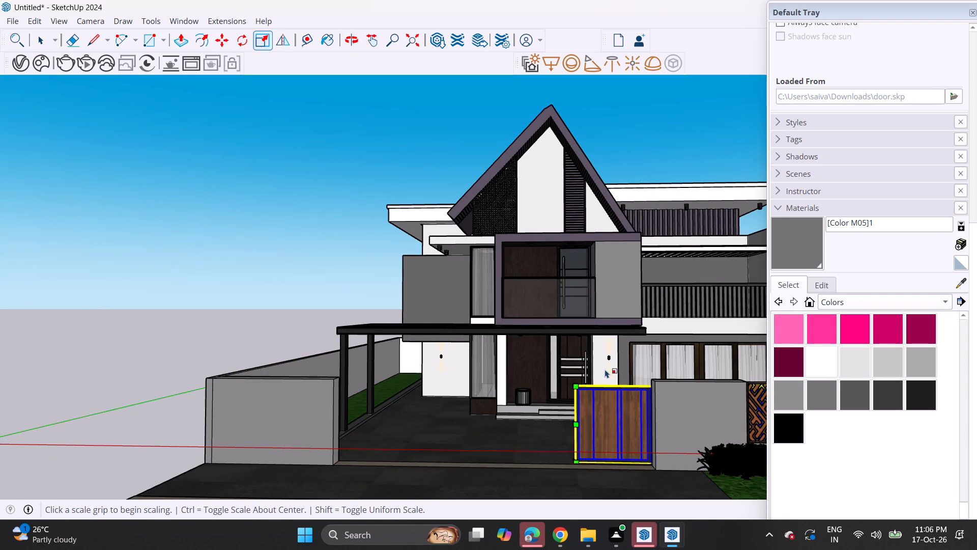
scroll(607, 370, up, 1)
middle_drag(597, 400, 773, 493)
shift+middle_drag(736, 429, 596, 434)
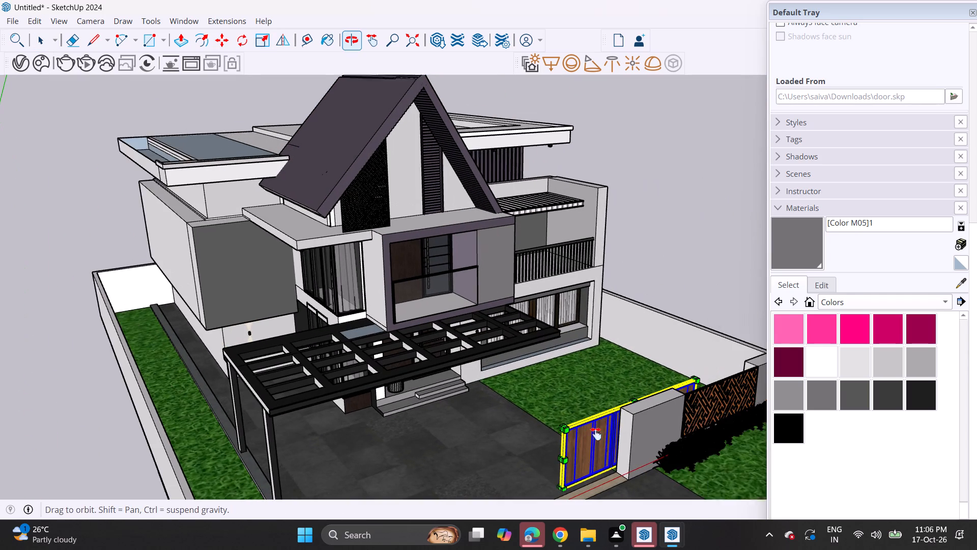
shift+middle_drag(596, 434, 595, 434)
scroll(621, 424, up, 6)
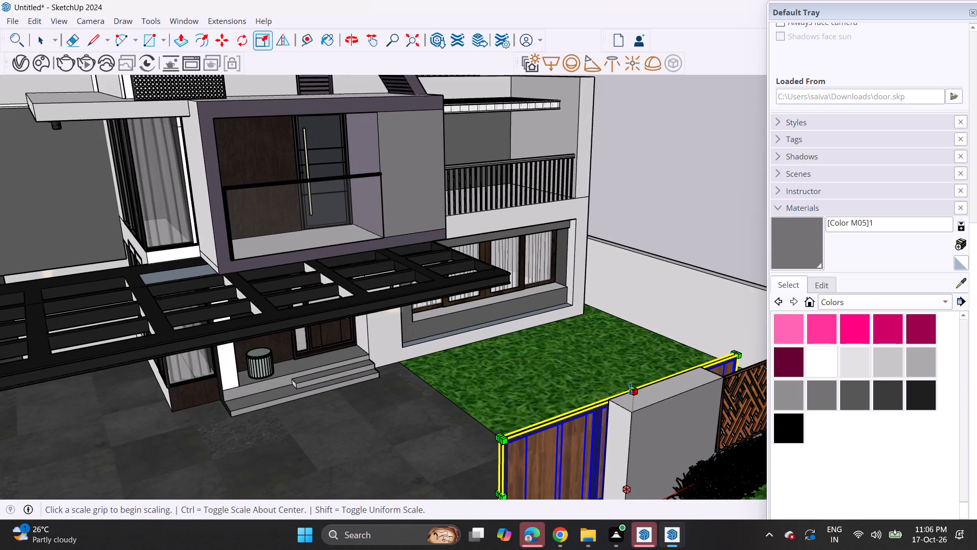
click(630, 389)
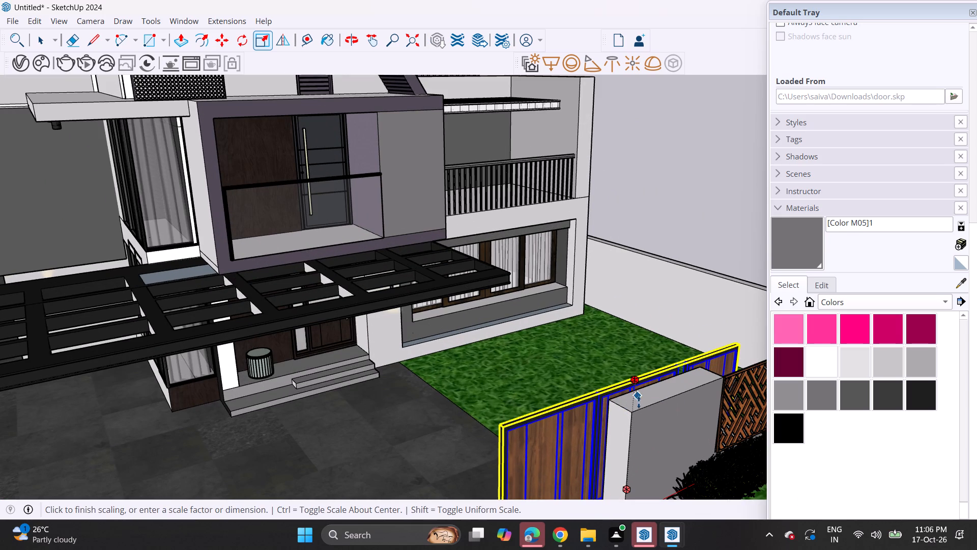
click(640, 405)
middle_drag(638, 409, 520, 329)
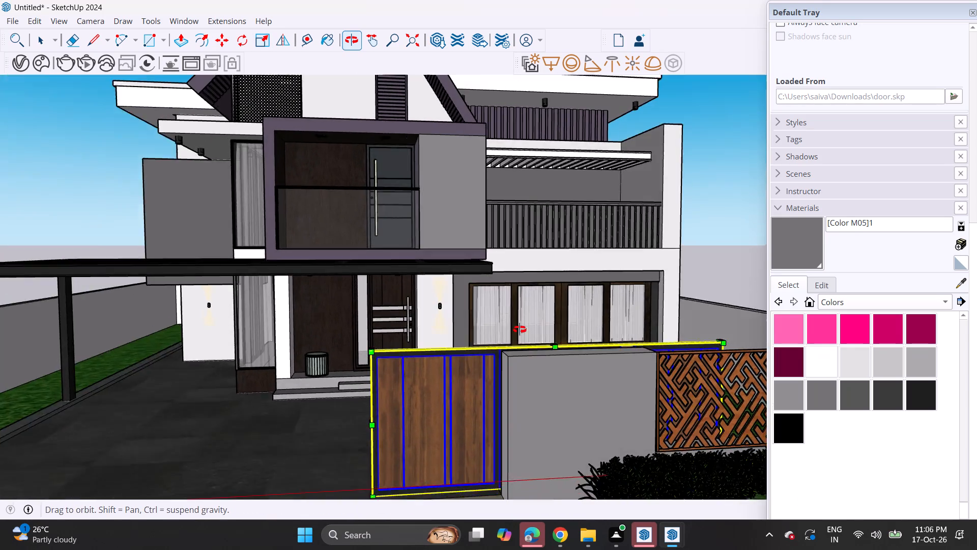
middle_drag(520, 329, 520, 325)
scroll(507, 320, down, 6)
key(space)
click(707, 272)
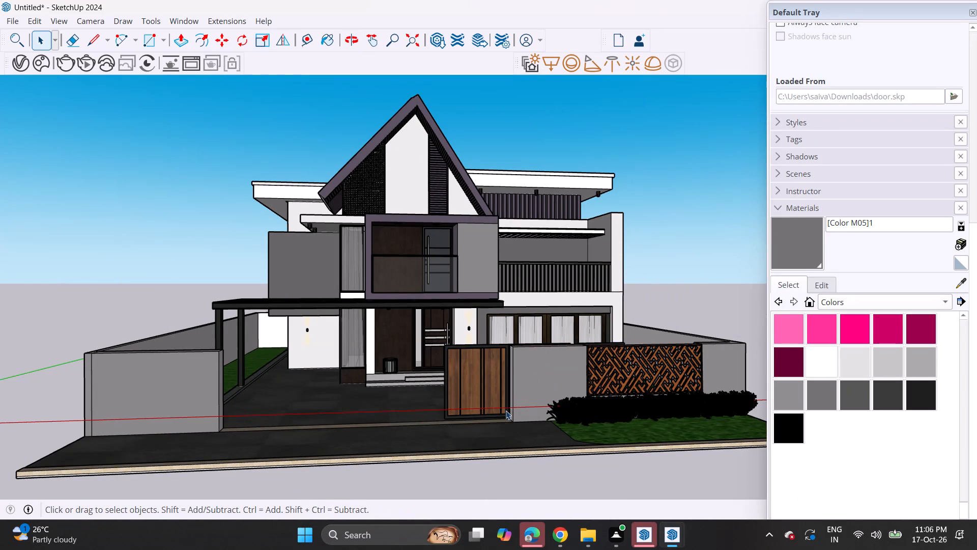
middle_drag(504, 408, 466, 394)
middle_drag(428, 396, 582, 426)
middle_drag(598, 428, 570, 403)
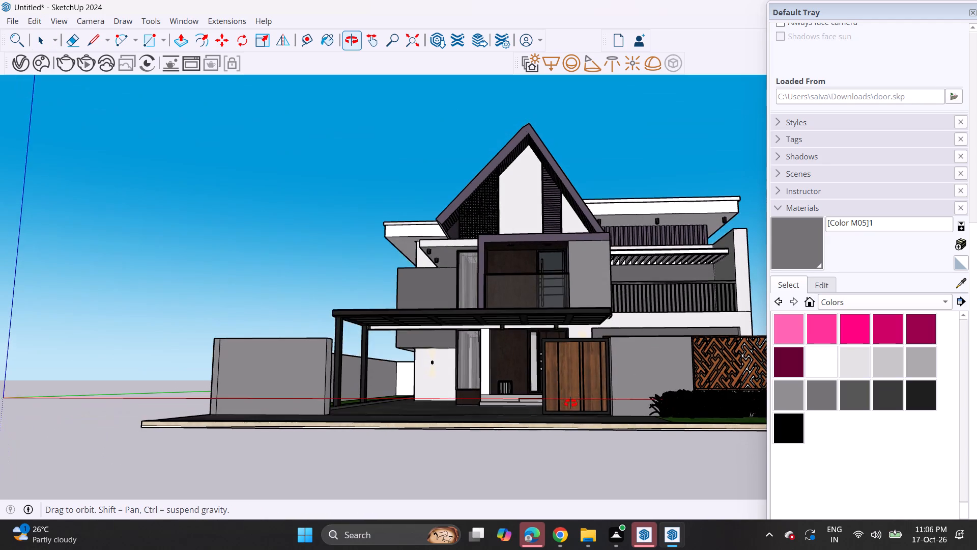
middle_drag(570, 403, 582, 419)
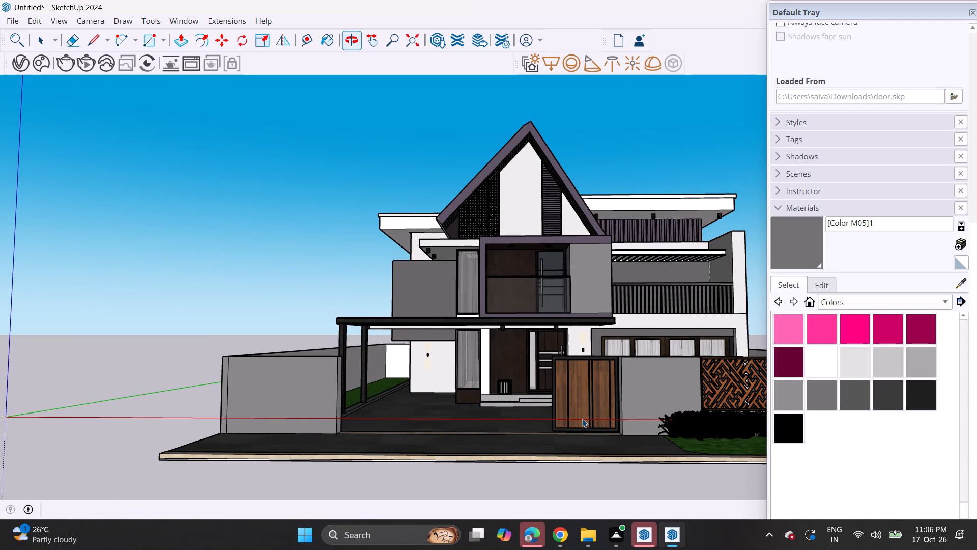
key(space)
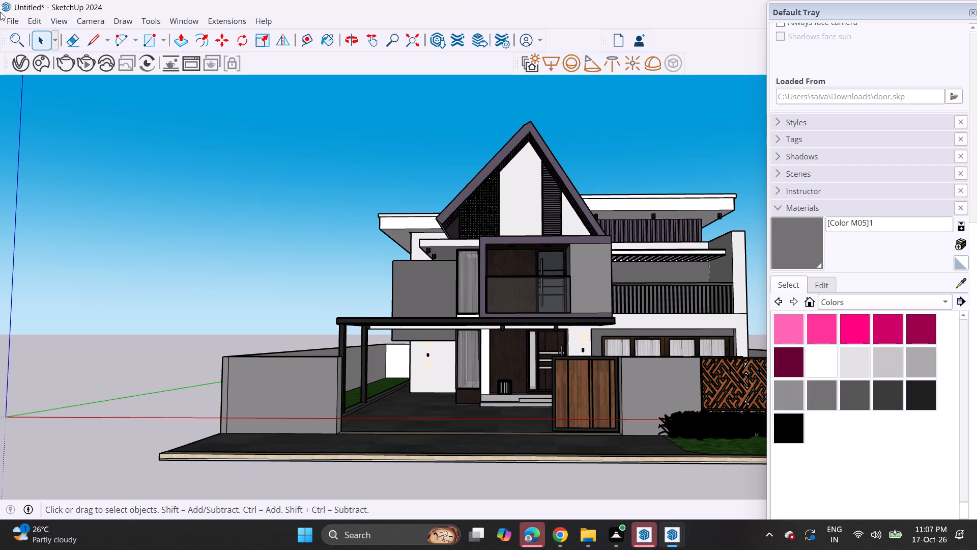
Import the ARBRE tree component from Downloads and place it at the rear end of the driveway-side boundary wall.
click(11, 22)
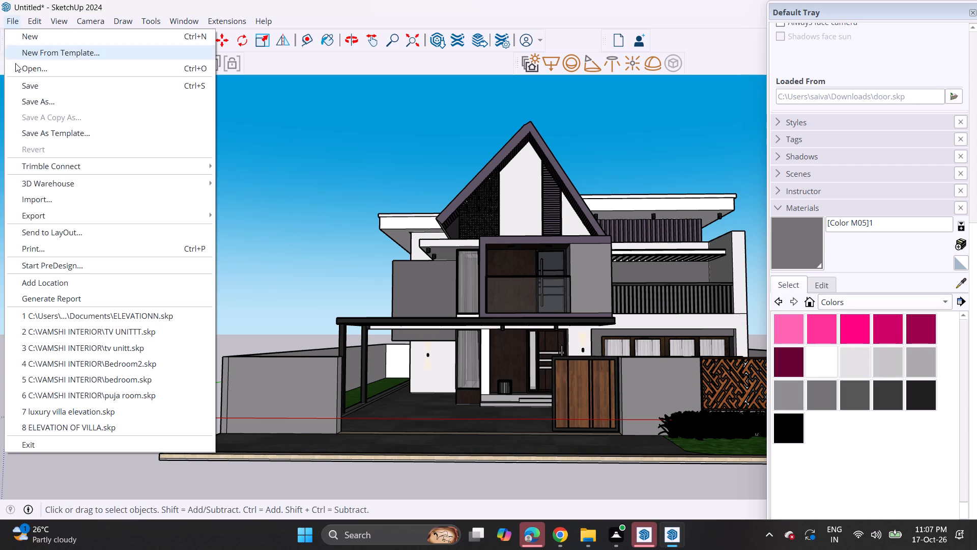
click(32, 200)
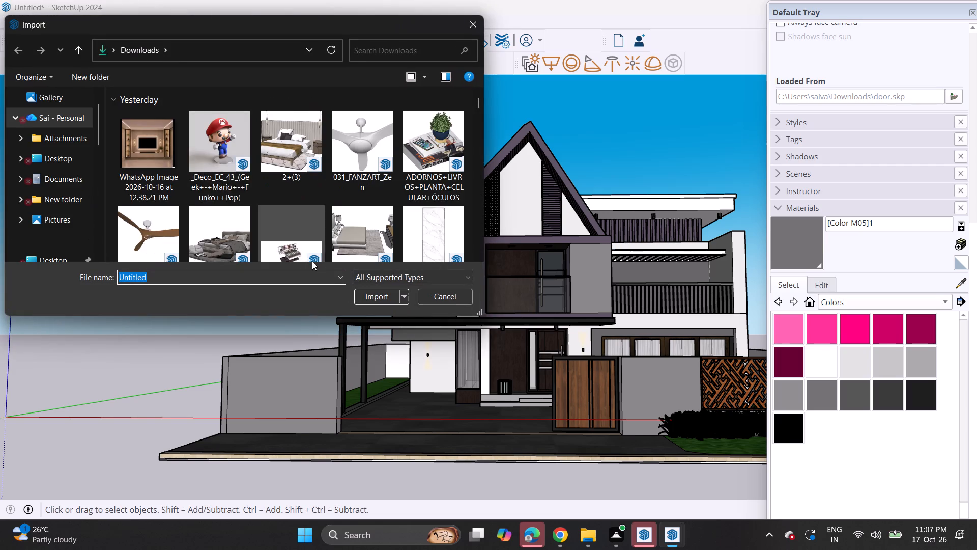
scroll(313, 251, down, 11)
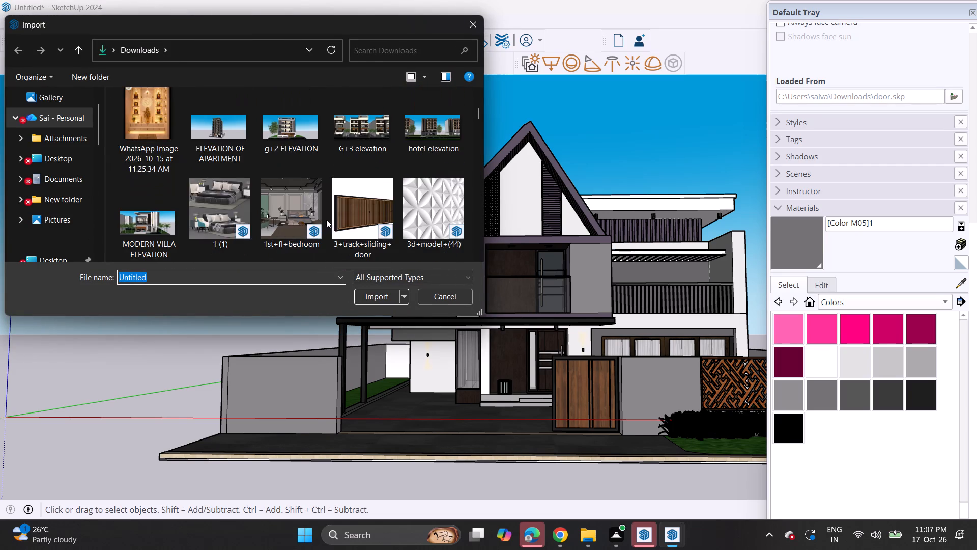
scroll(326, 213, down, 8)
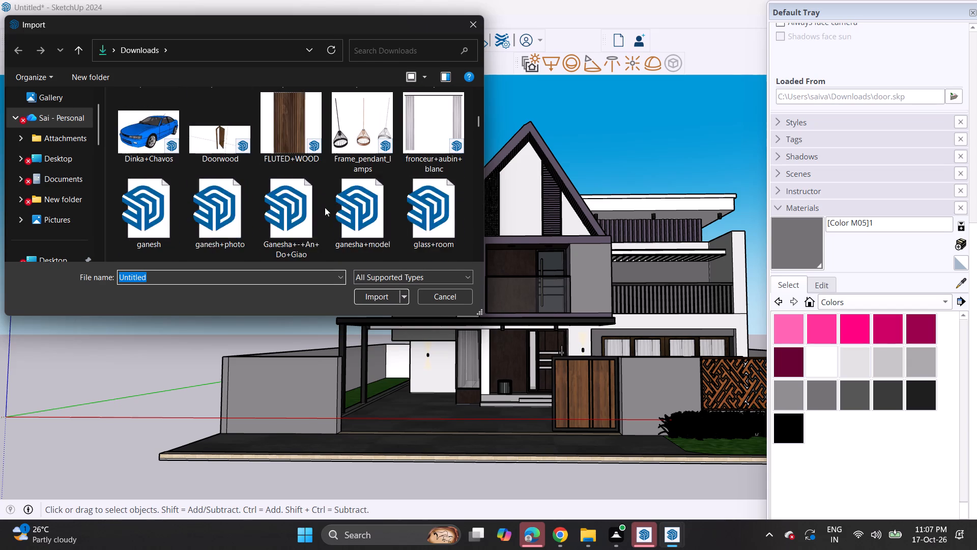
scroll(322, 206, down, 6)
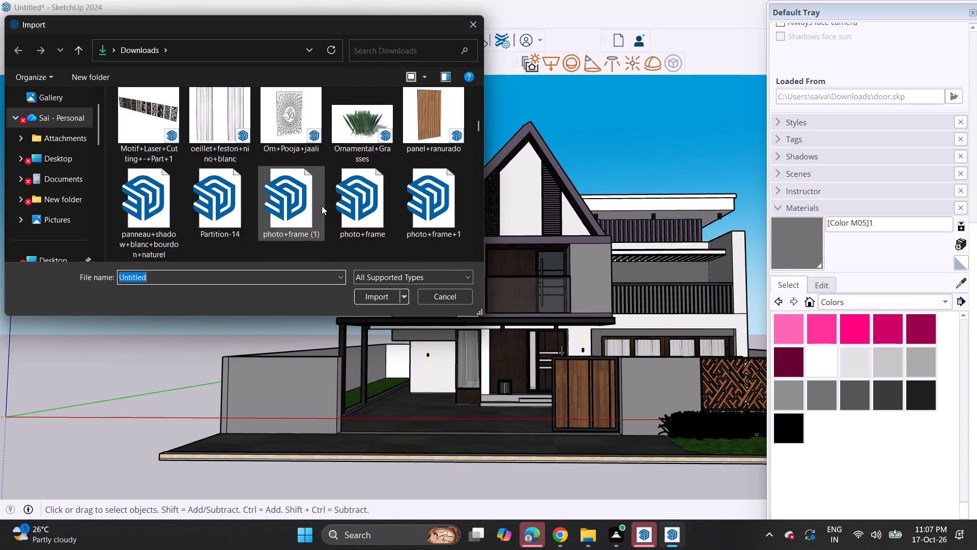
scroll(322, 206, down, 7)
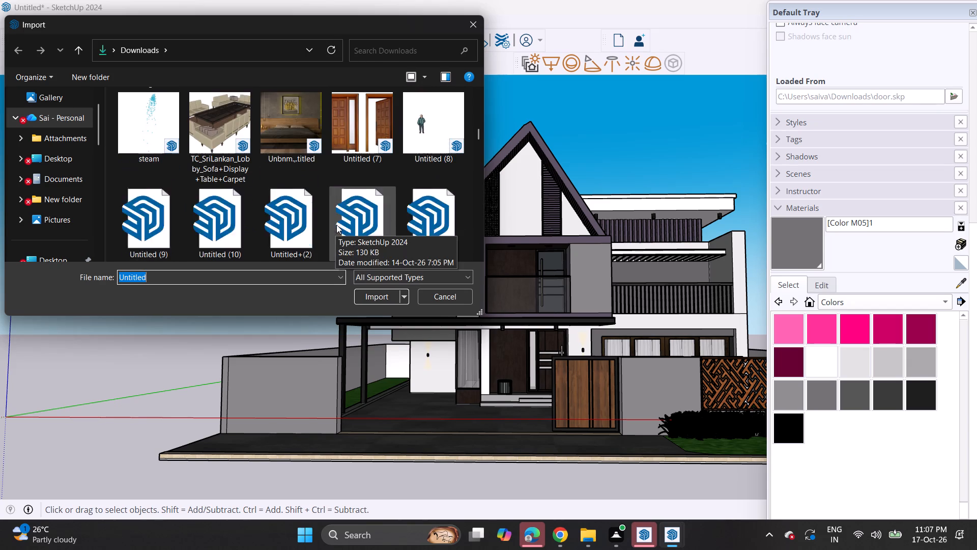
scroll(337, 223, down, 4)
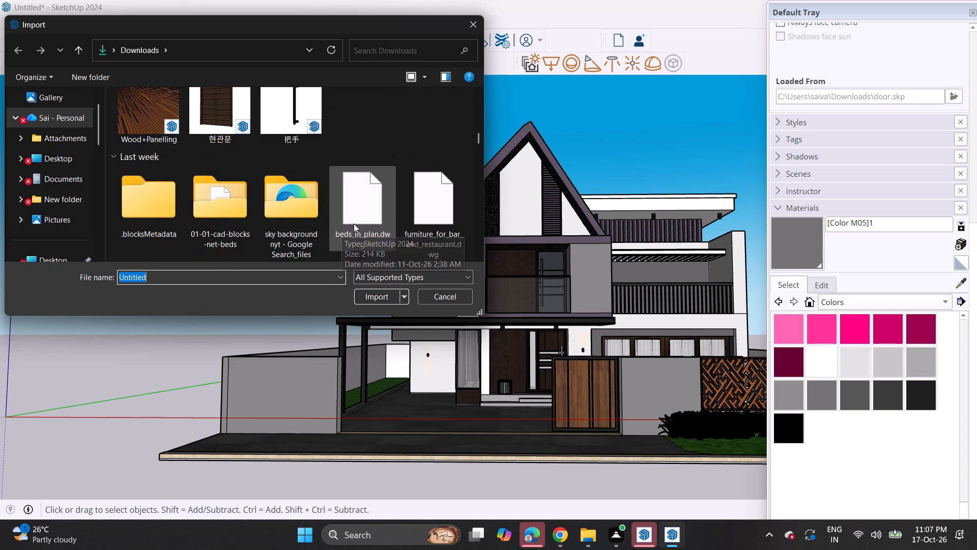
scroll(354, 224, down, 6)
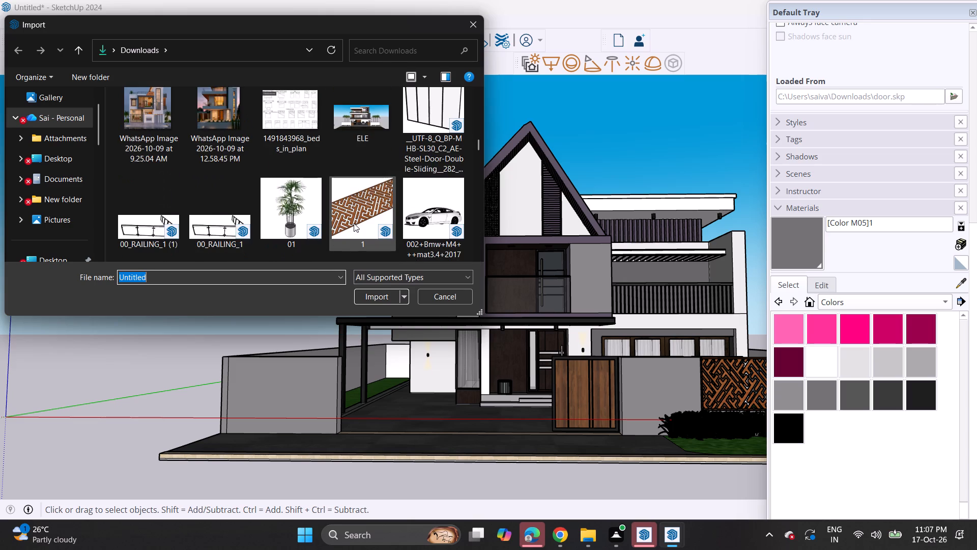
scroll(354, 223, down, 2)
click(161, 207)
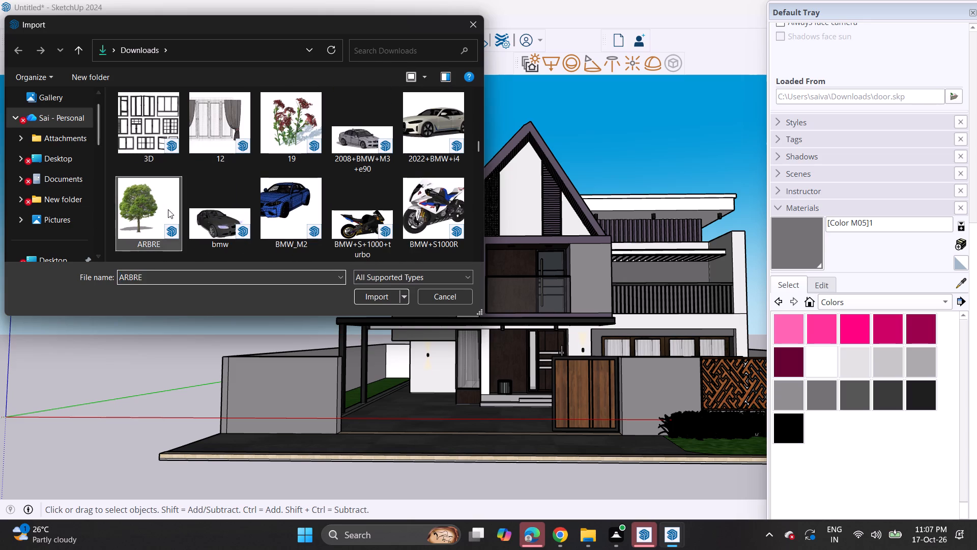
click(363, 293)
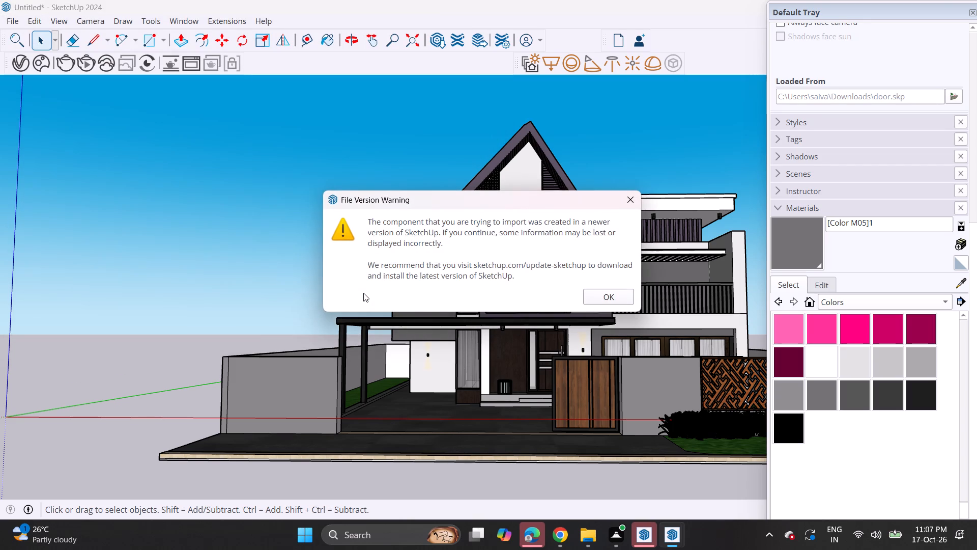
click(613, 292)
middle_drag(279, 280, 384, 358)
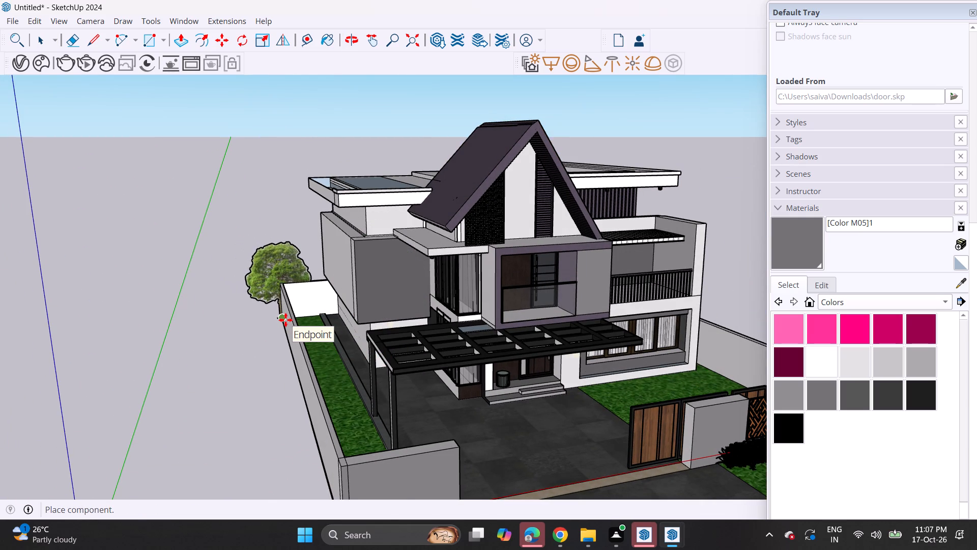
click(285, 320)
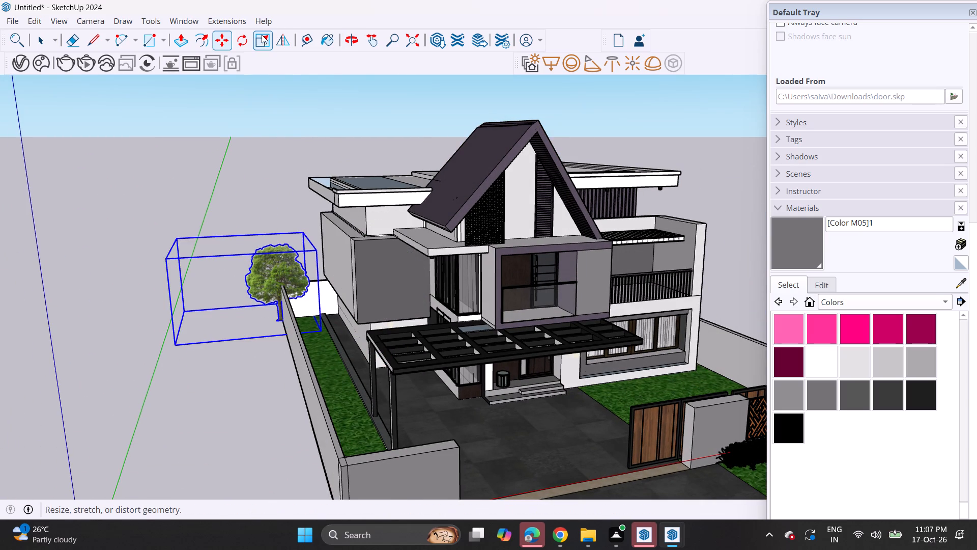
Enlarge the tree uniformly from an upper corner until its crown rises above the house roof.
click(262, 35)
click(303, 233)
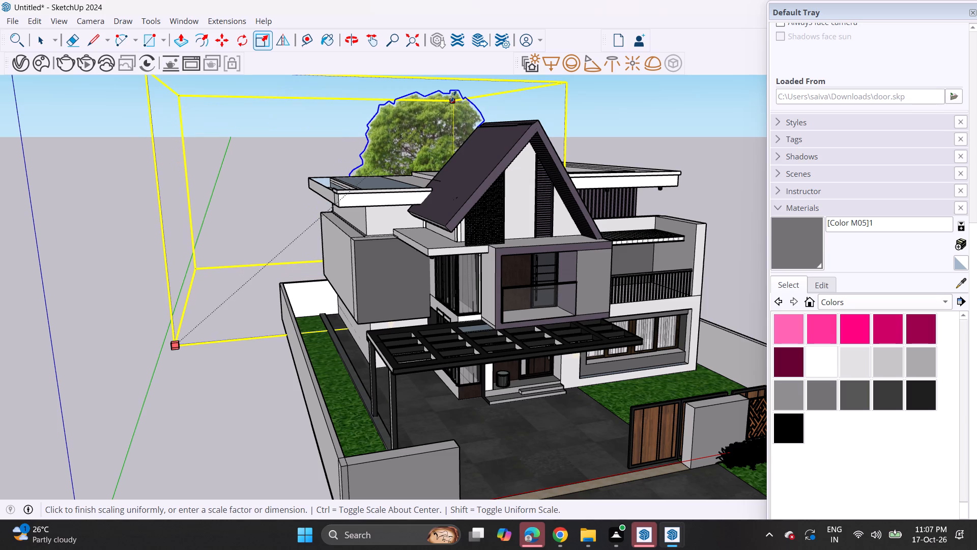
click(453, 96)
Import the Tree component from Downloads and place it on the open ground near the origin, beside the standing figure.
middle_drag(405, 159, 317, 144)
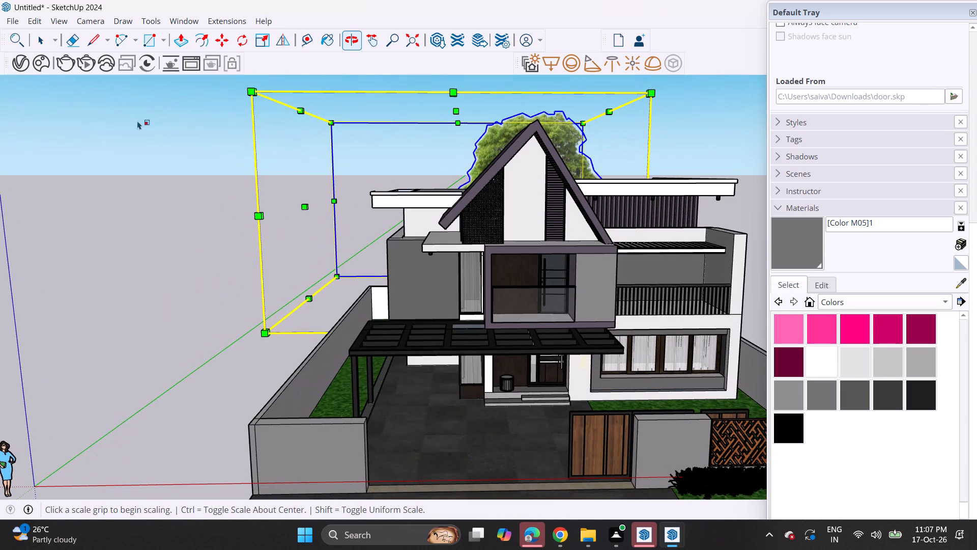
click(11, 22)
click(63, 199)
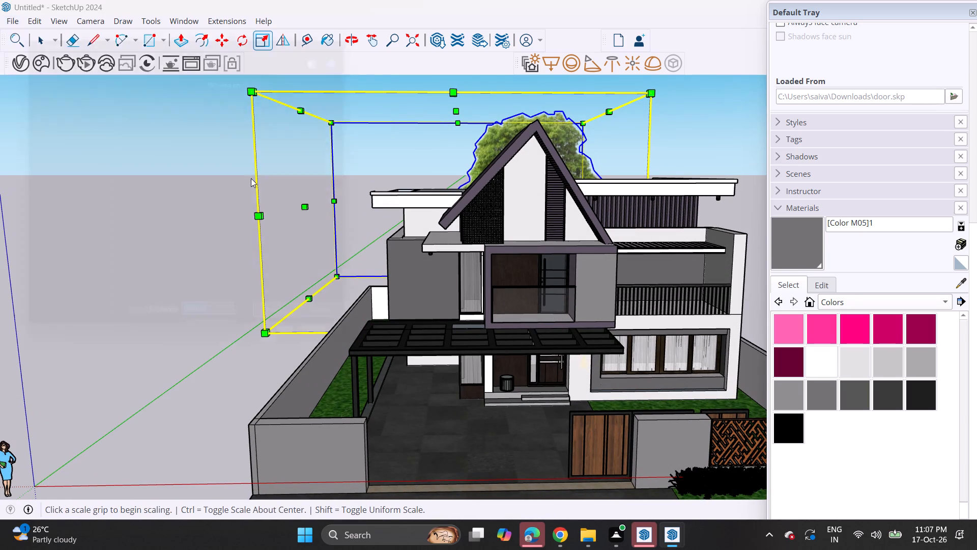
scroll(252, 212, down, 20)
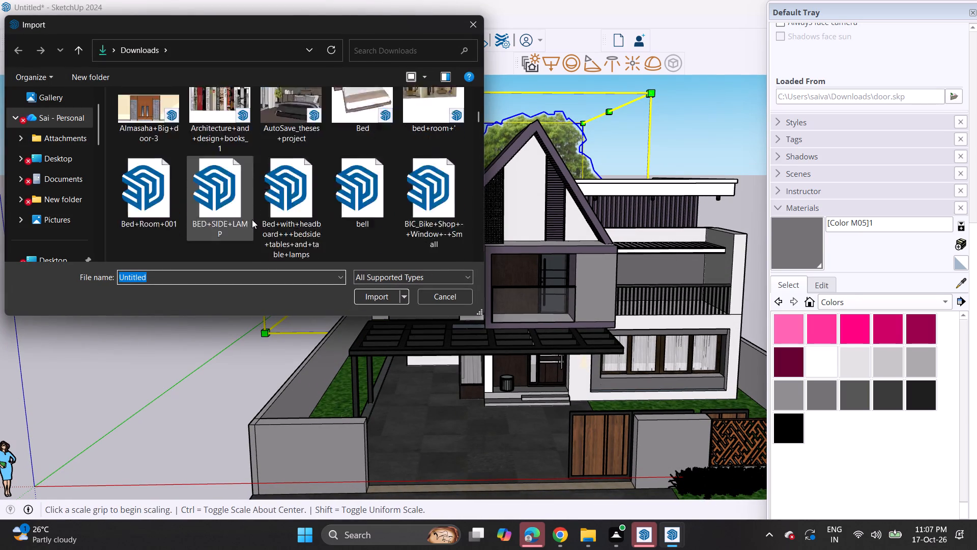
scroll(252, 219, down, 12)
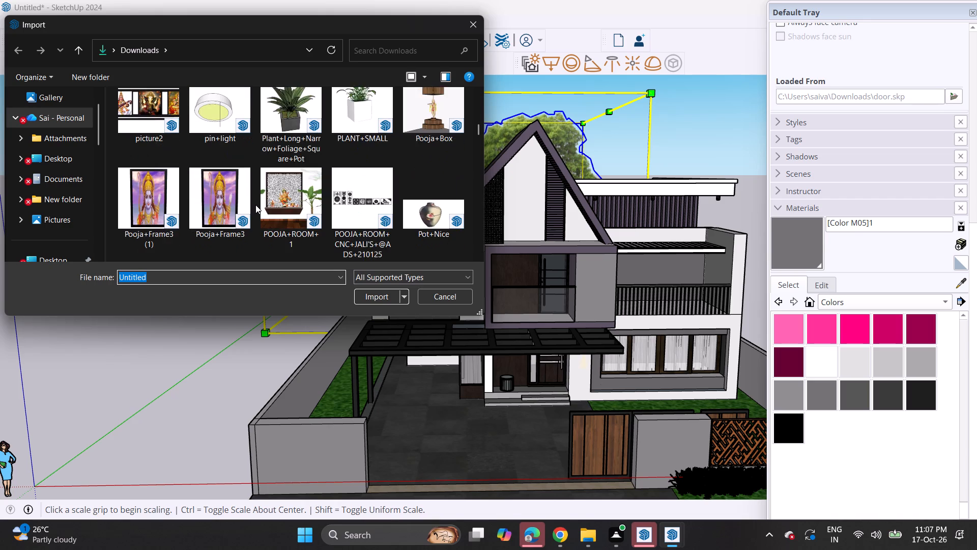
scroll(255, 208, down, 16)
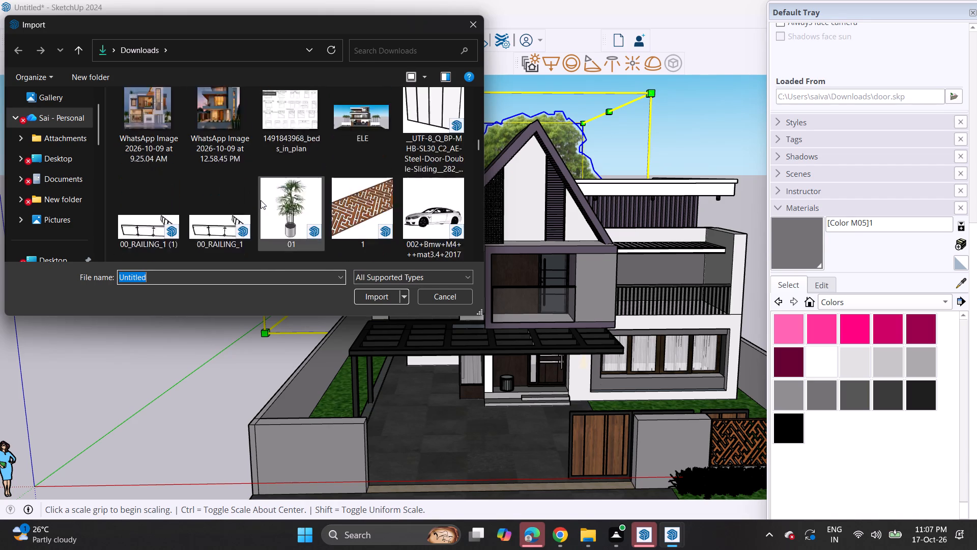
scroll(259, 201, down, 7)
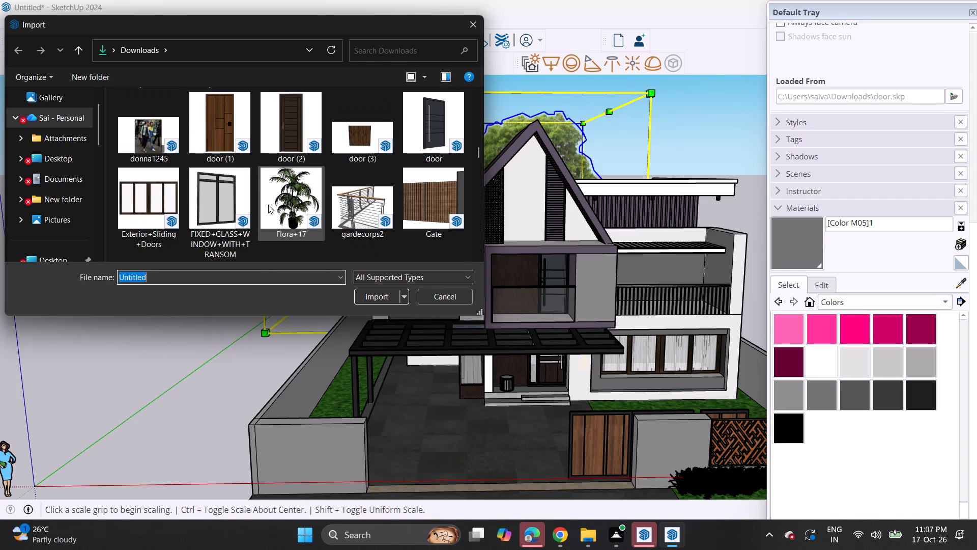
scroll(268, 205, down, 6)
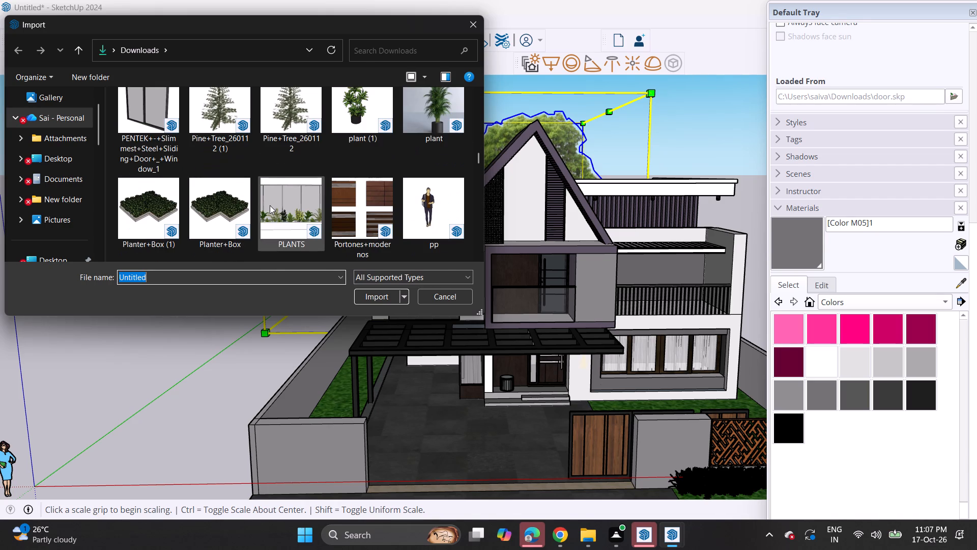
scroll(279, 195, up, 1)
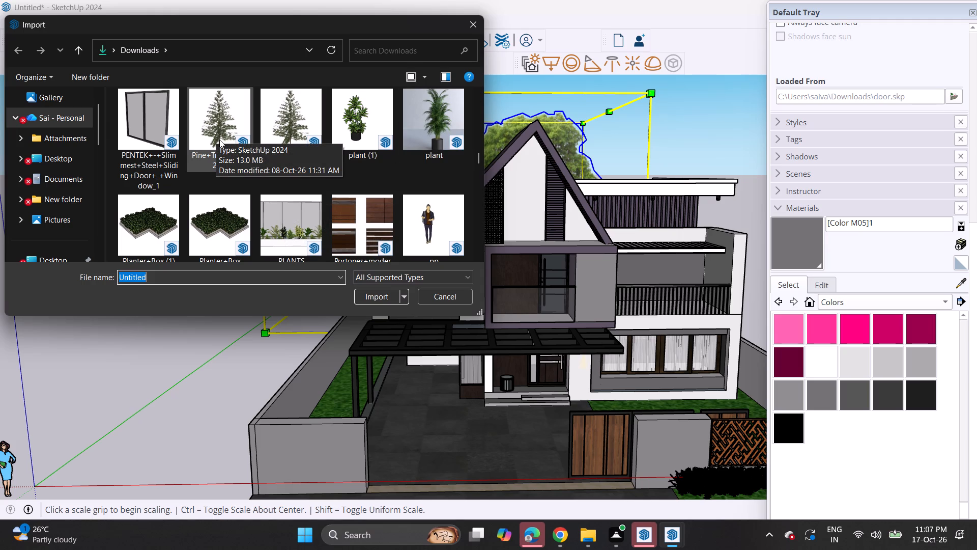
scroll(266, 184, down, 1)
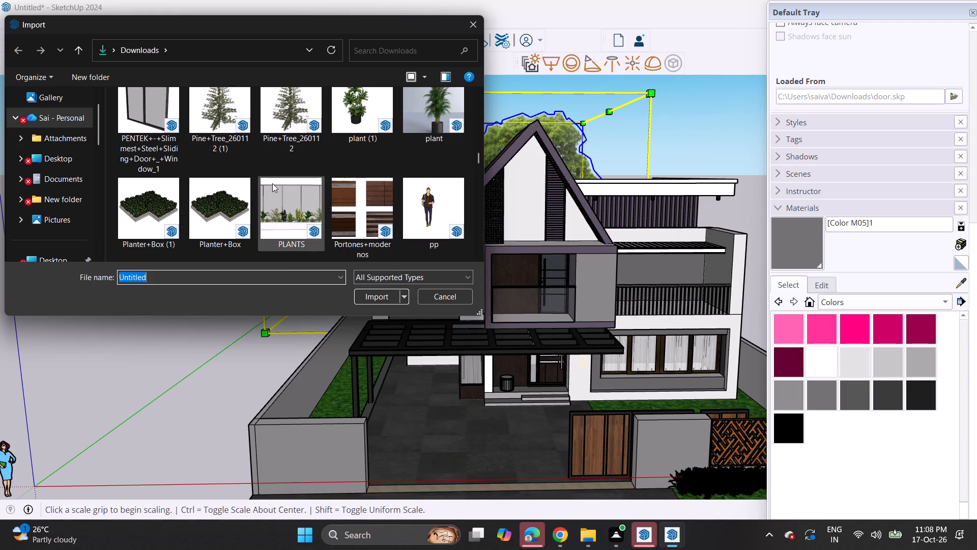
scroll(272, 183, down, 5)
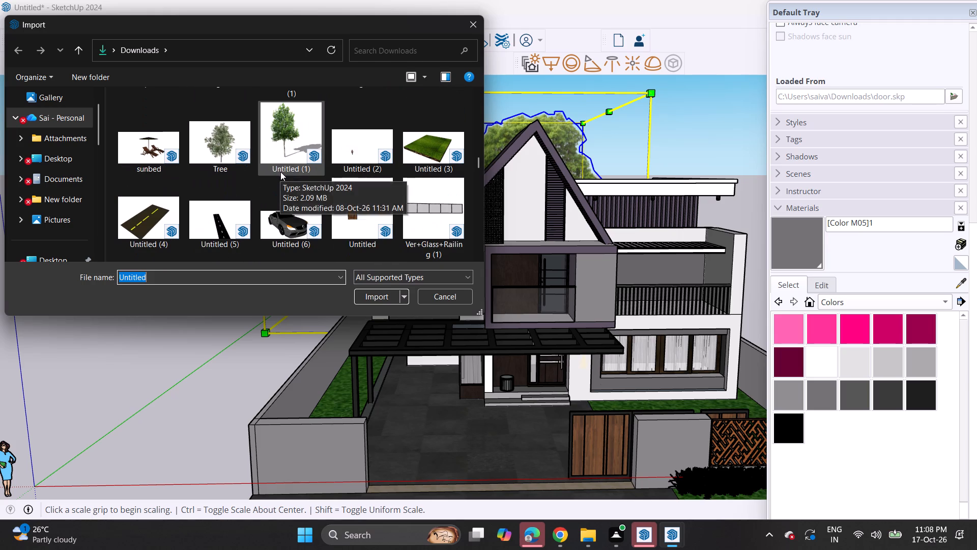
click(227, 150)
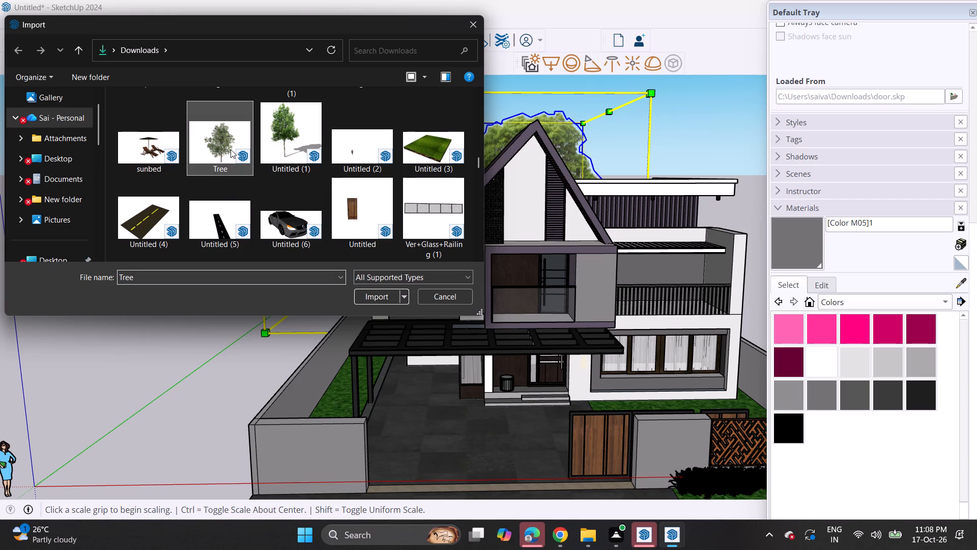
click(355, 300)
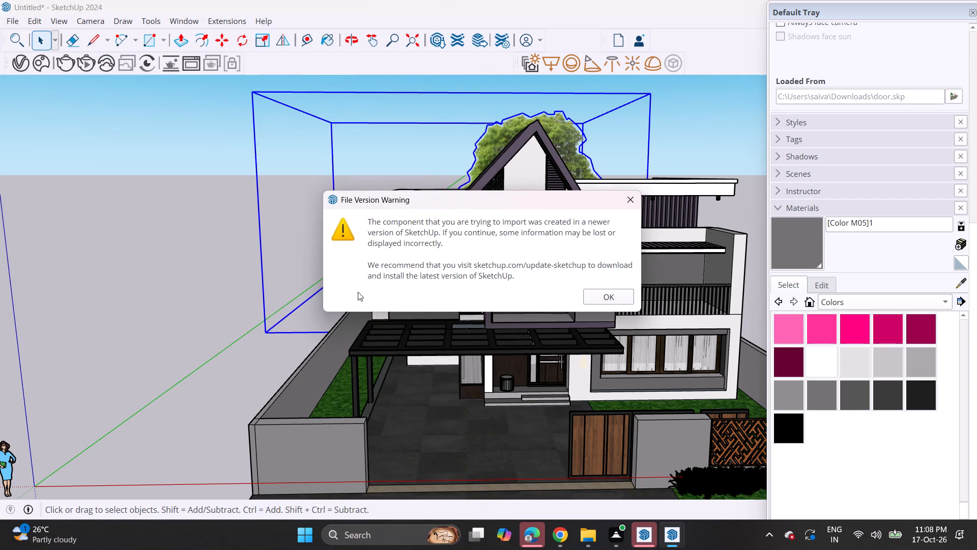
click(608, 300)
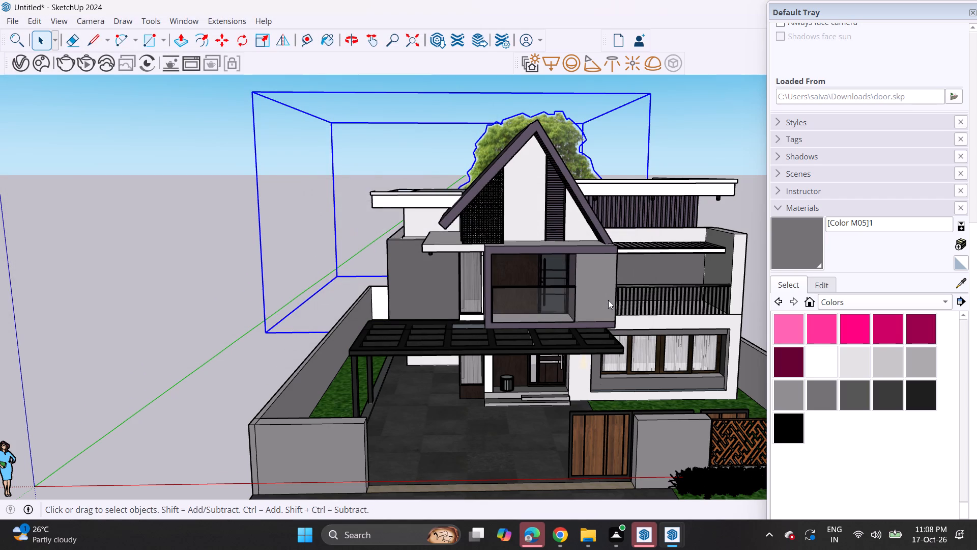
click(158, 228)
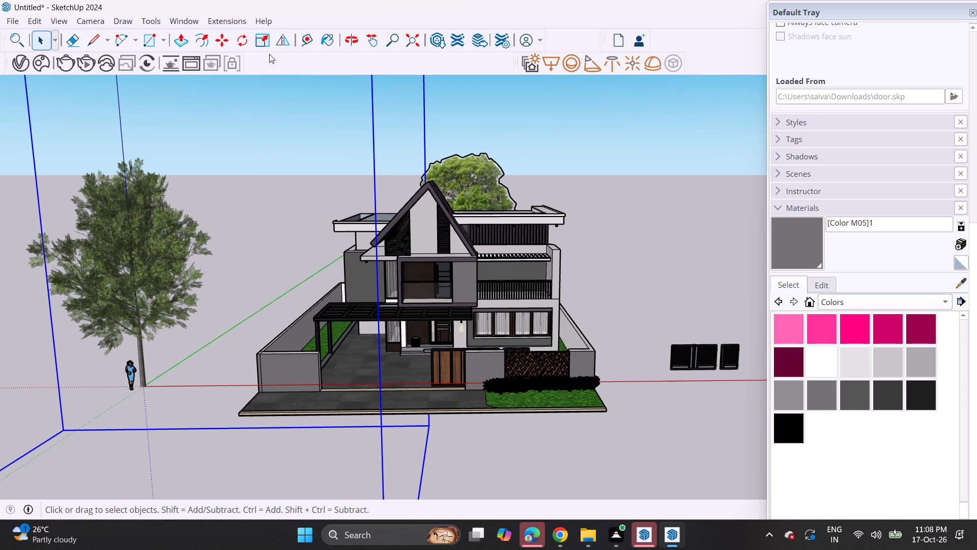
Move the new tree toward the back of the plot, outside the driveway-side boundary wall and beyond its rear corner.
click(227, 30)
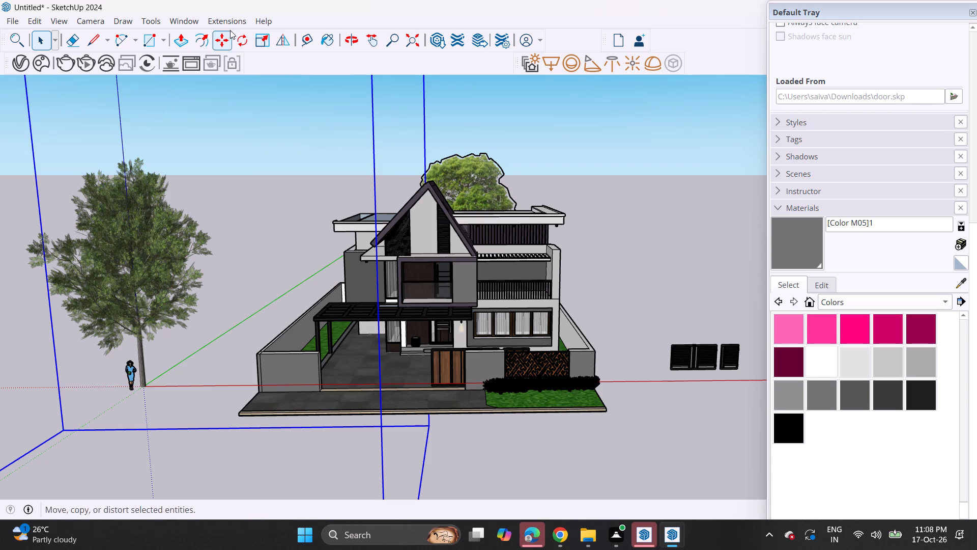
click(216, 38)
click(116, 223)
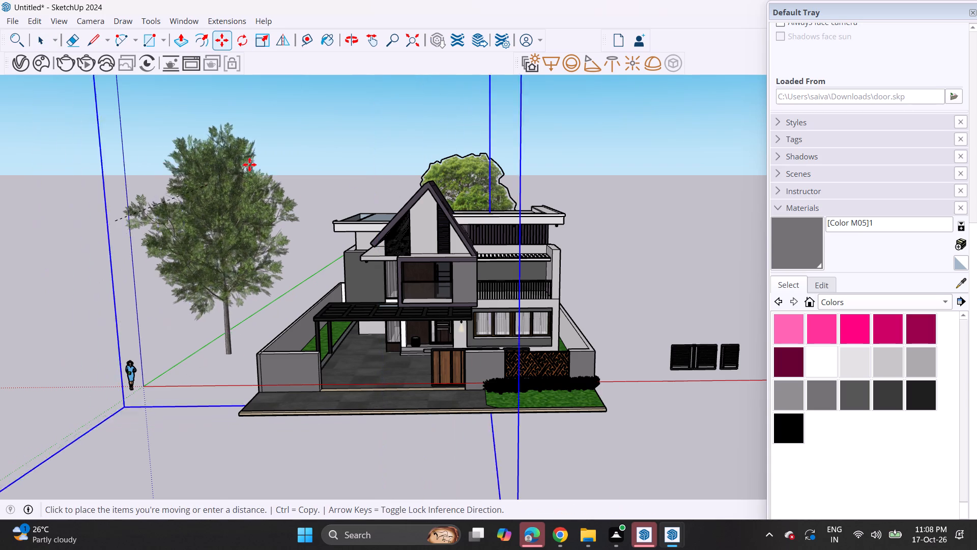
click(281, 154)
middle_drag(268, 251, 347, 267)
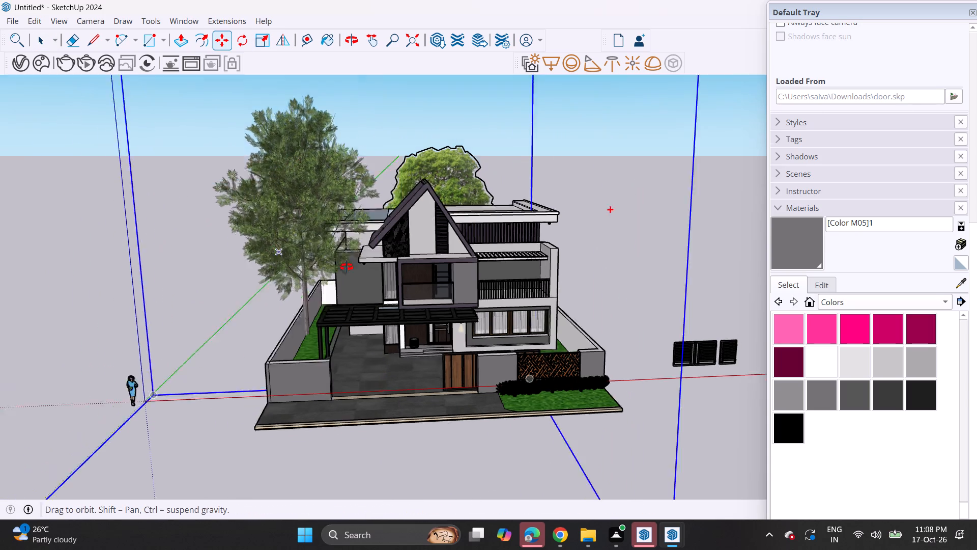
middle_drag(347, 267, 491, 260)
click(462, 358)
middle_drag(285, 348, 250, 348)
scroll(213, 350, up, 3)
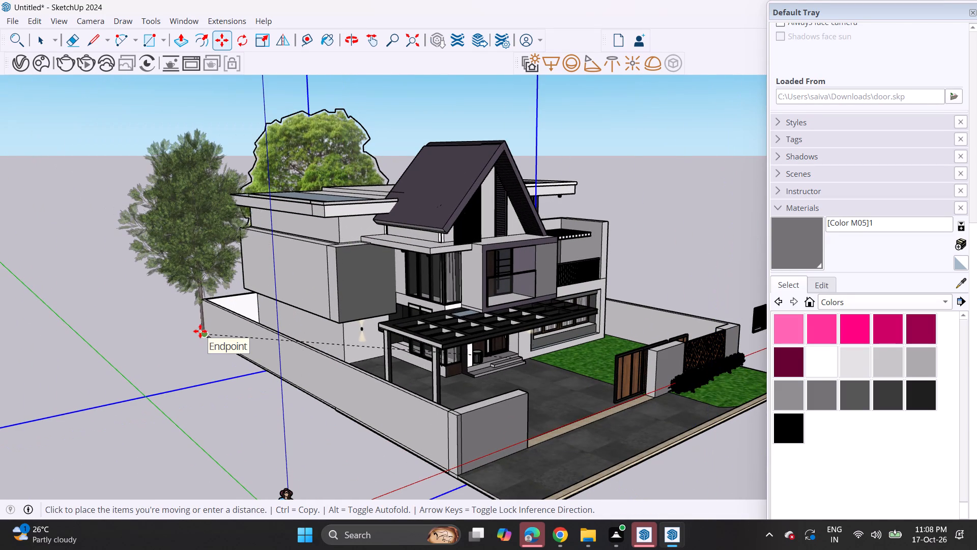
click(192, 322)
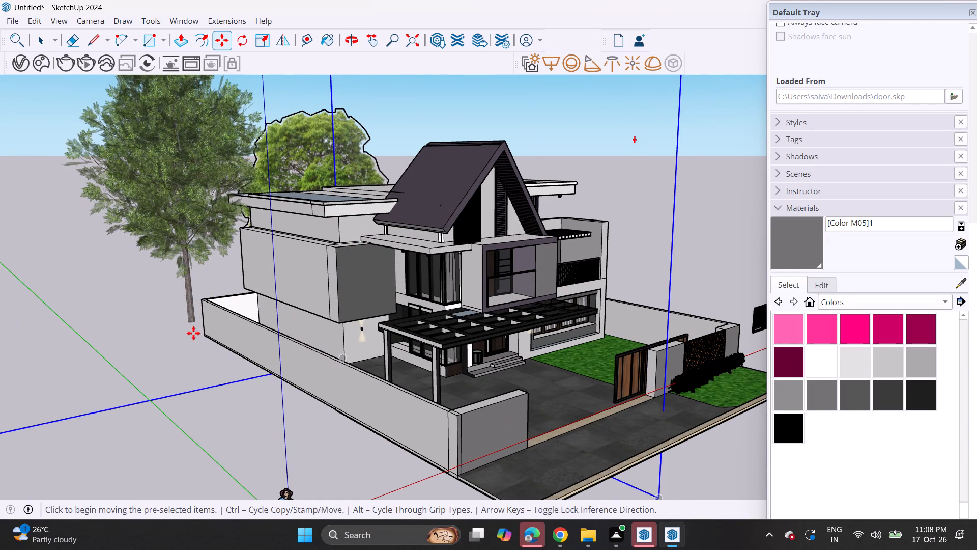
click(193, 333)
click(196, 343)
middle_drag(335, 307, 326, 302)
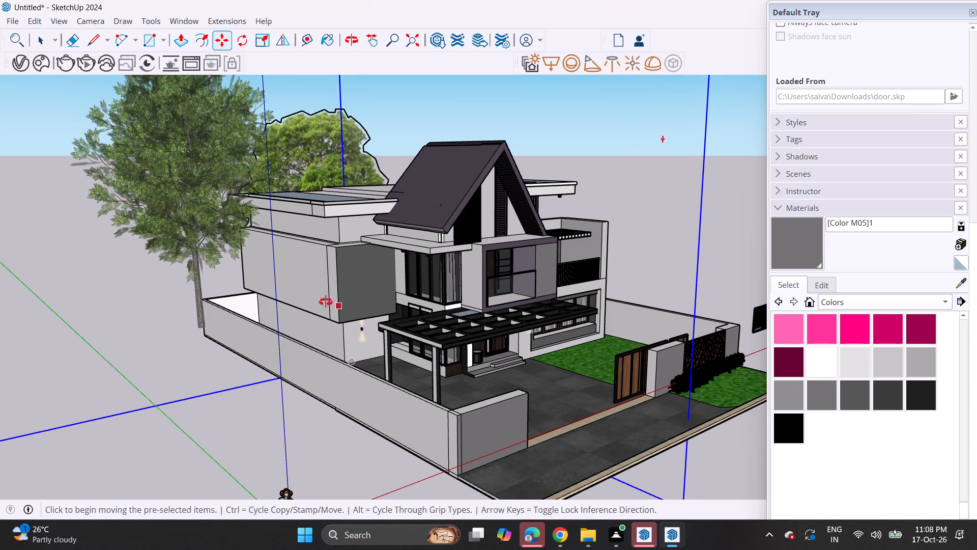
middle_drag(326, 302, 217, 263)
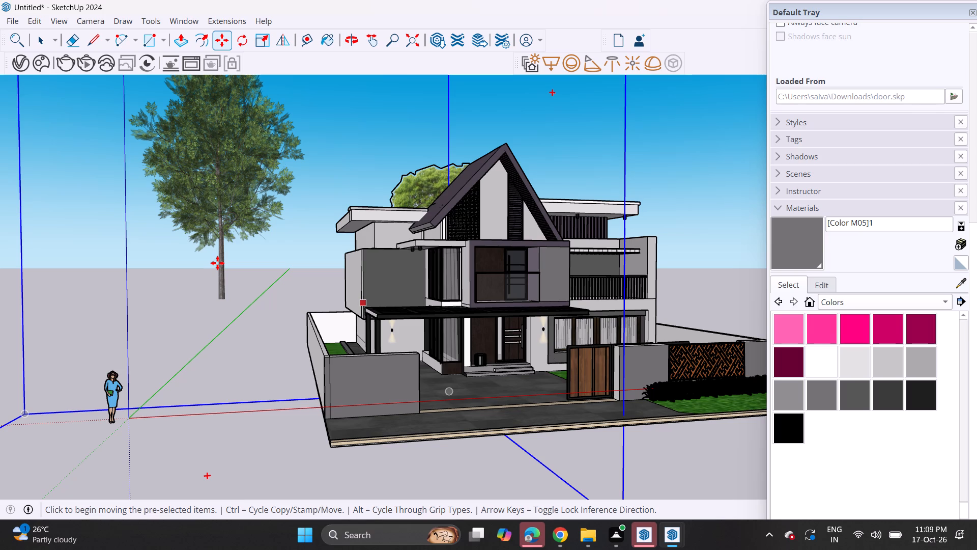
Move the selected tree along the outer side of the driveway-side boundary wall, close to the wall's rear corner.
click(222, 296)
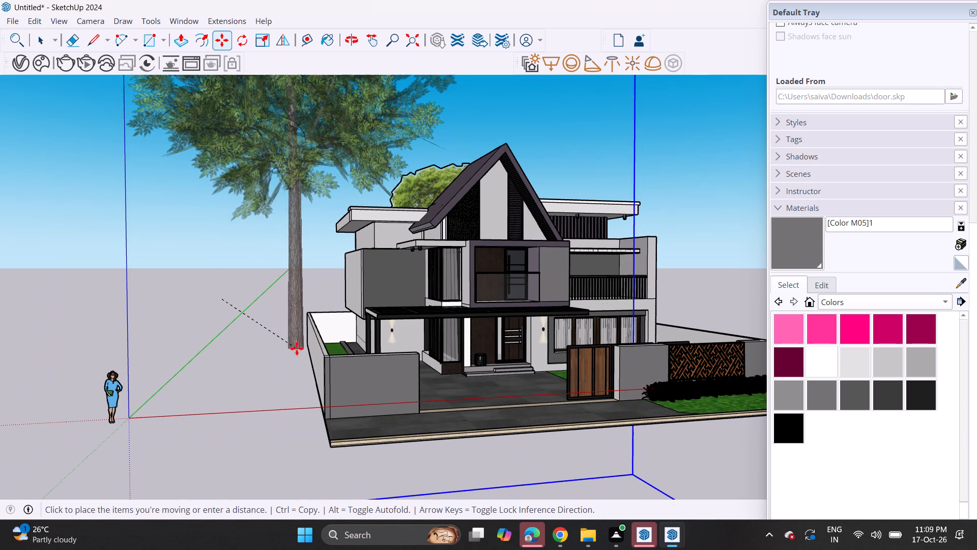
middle_drag(296, 346, 429, 377)
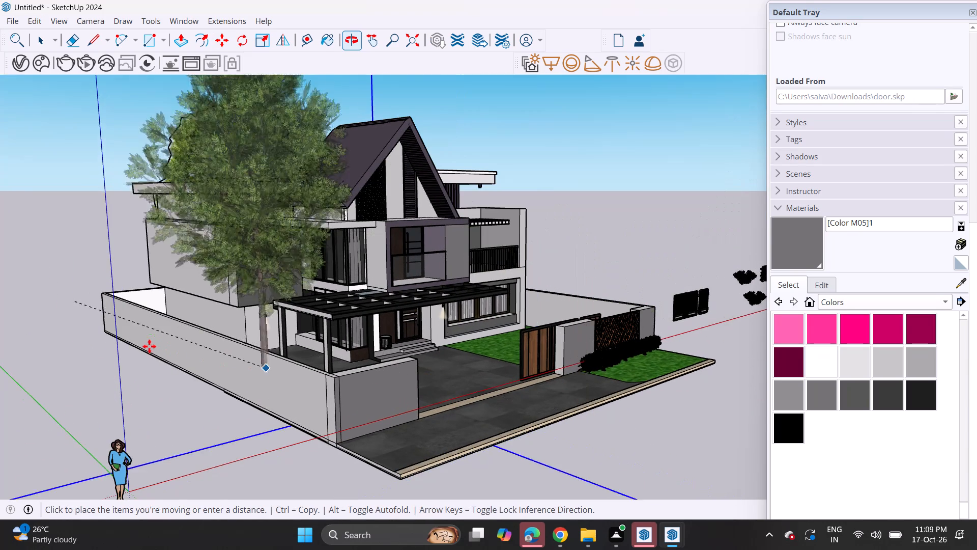
click(107, 335)
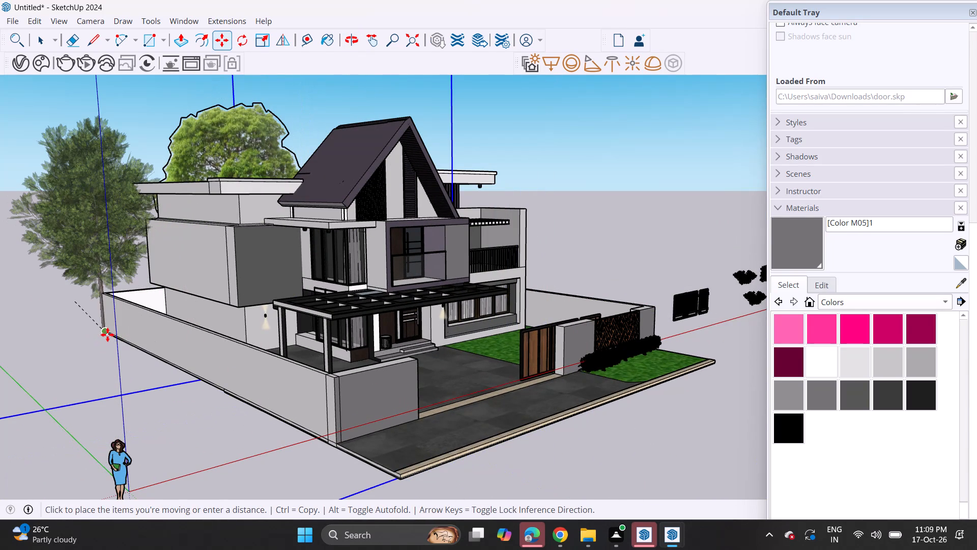
Import the three-palm component עצי+דקל from Downloads and place it on the open ground between the standing figure and the driveway-side wall.
middle_drag(169, 273, 13, 236)
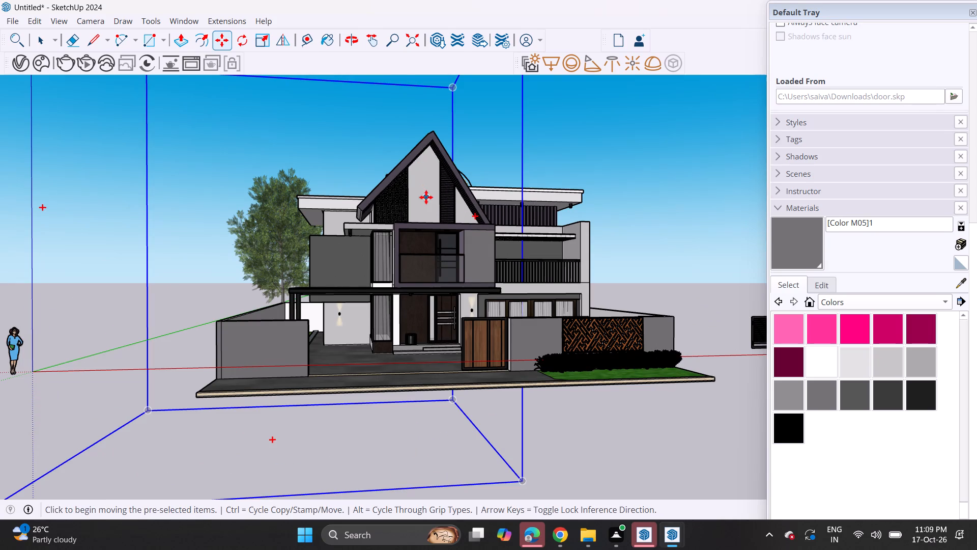
middle_drag(426, 197, 386, 233)
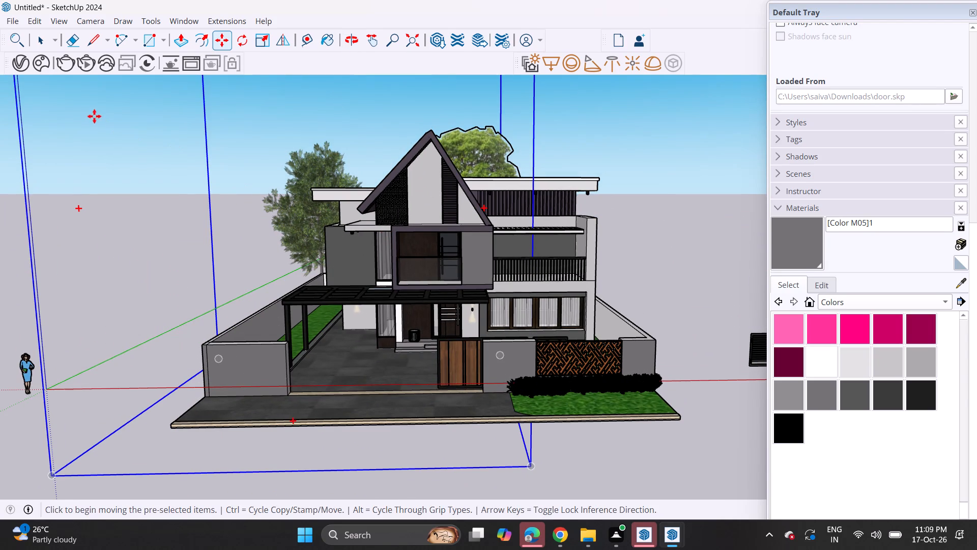
click(18, 21)
click(38, 202)
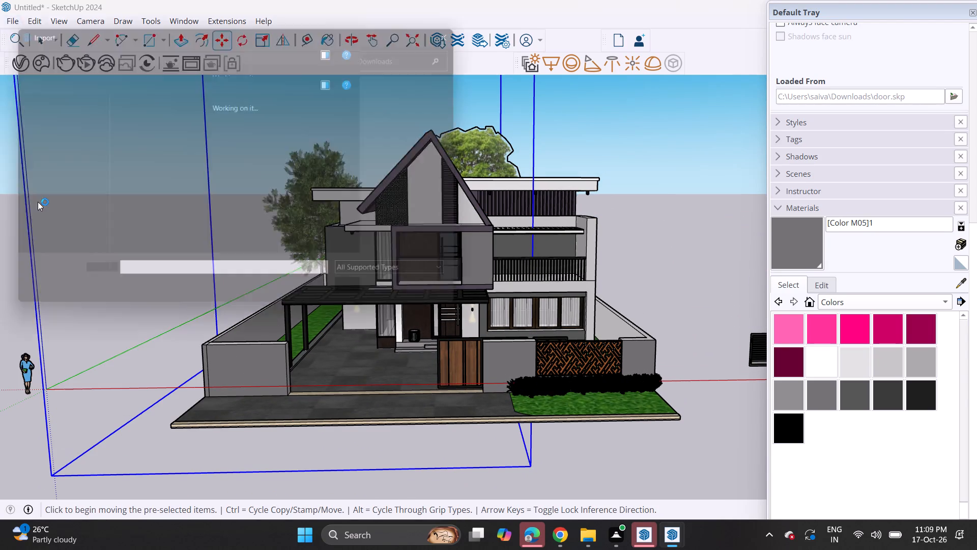
scroll(248, 169, down, 20)
scroll(268, 190, down, 7)
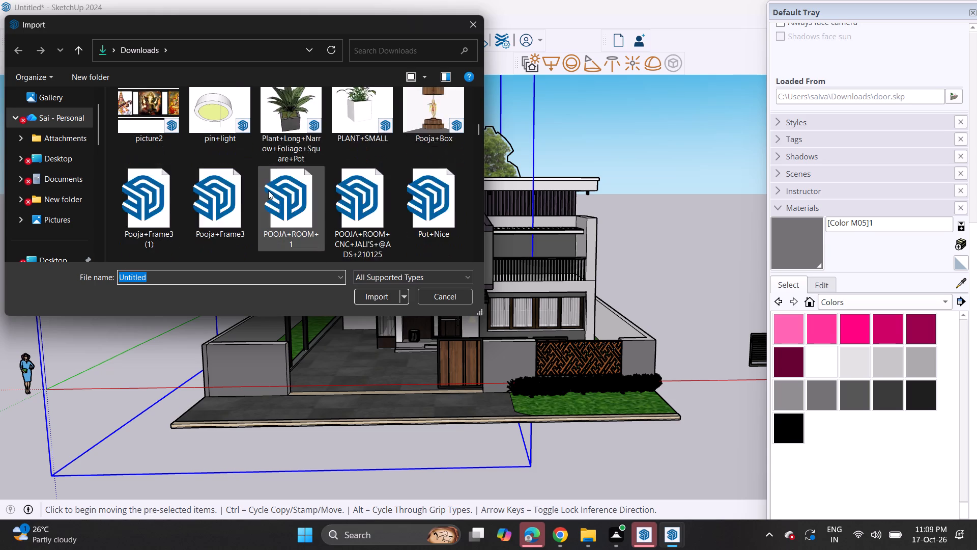
scroll(268, 190, down, 10)
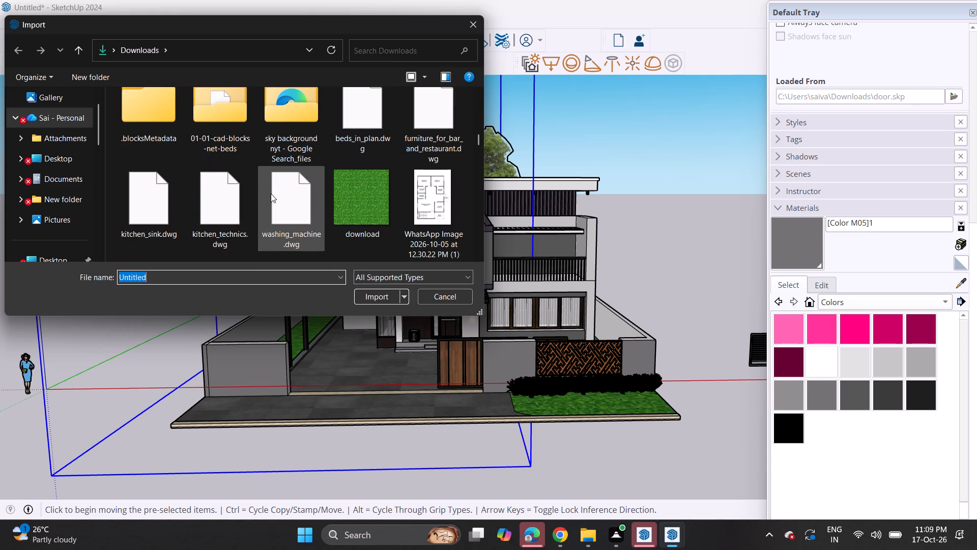
scroll(271, 194, down, 8)
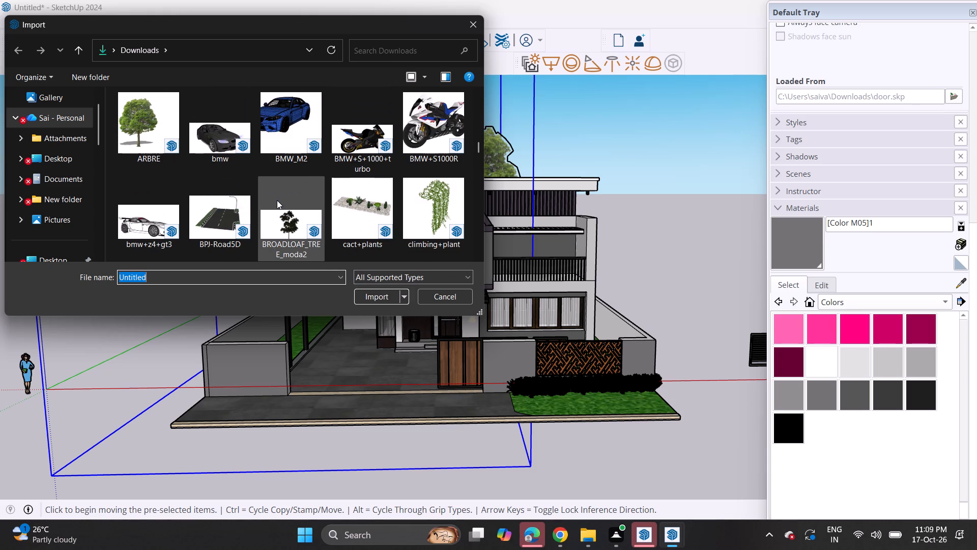
scroll(267, 213, down, 6)
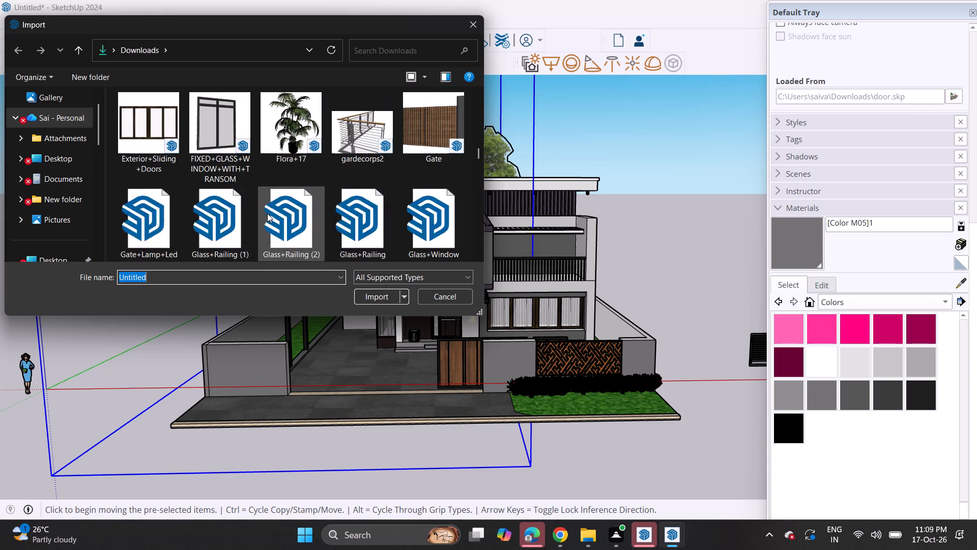
scroll(292, 191, down, 5)
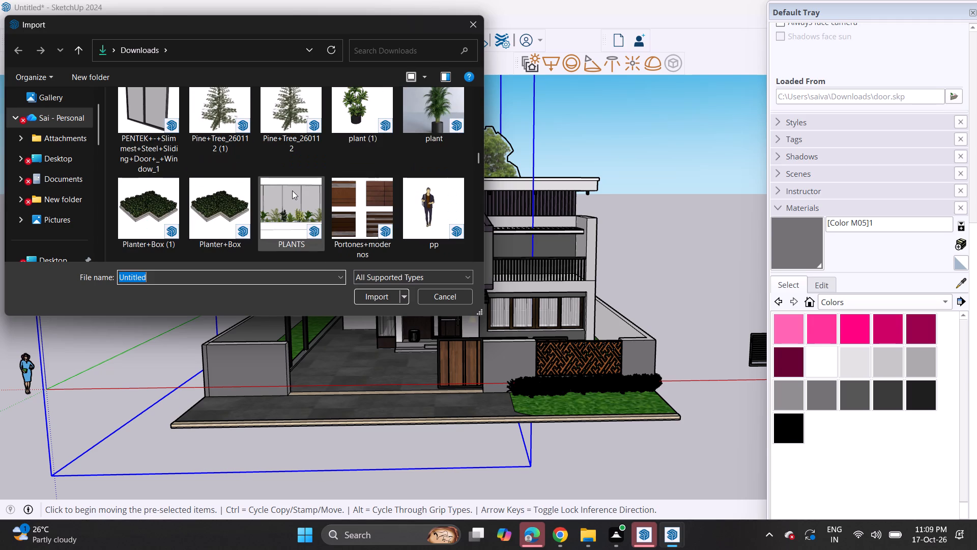
scroll(289, 193, down, 4)
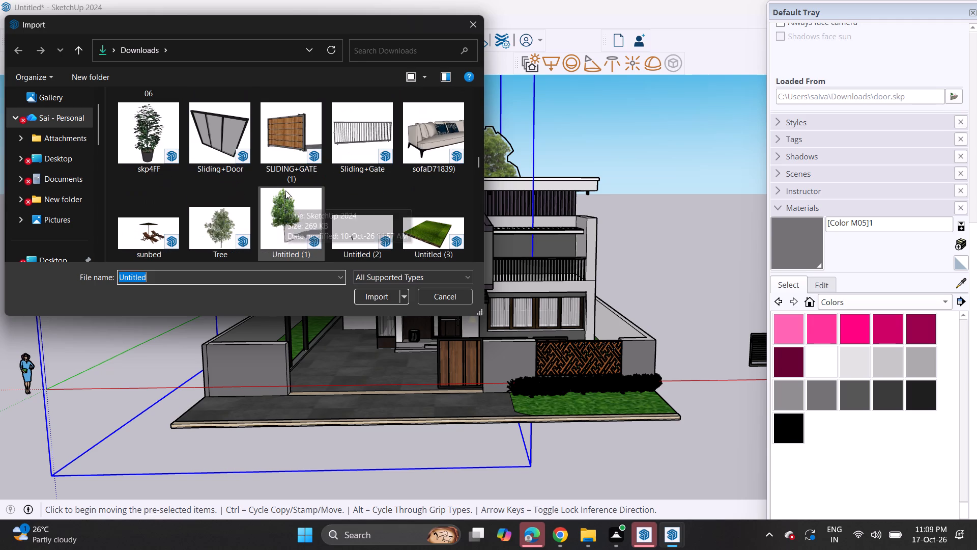
click(279, 216)
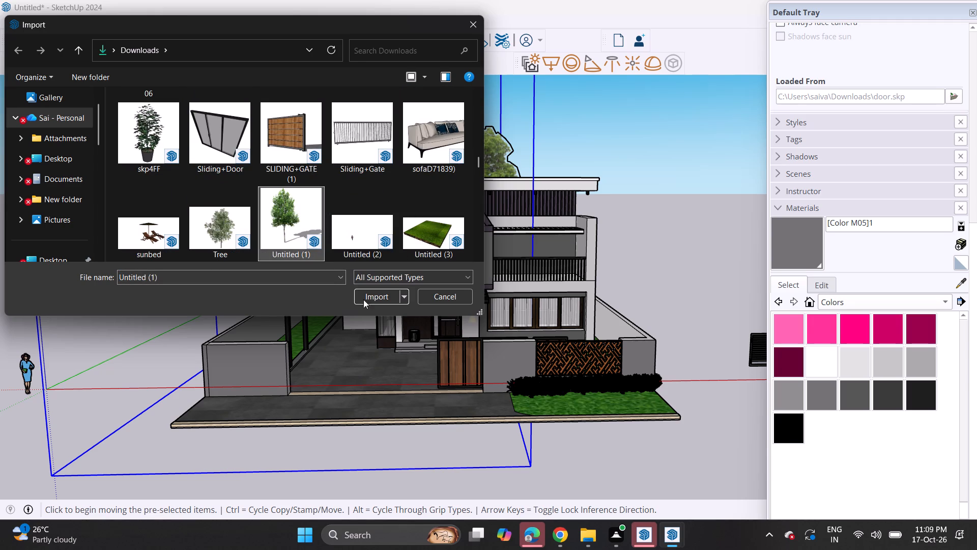
scroll(227, 212, down, 4)
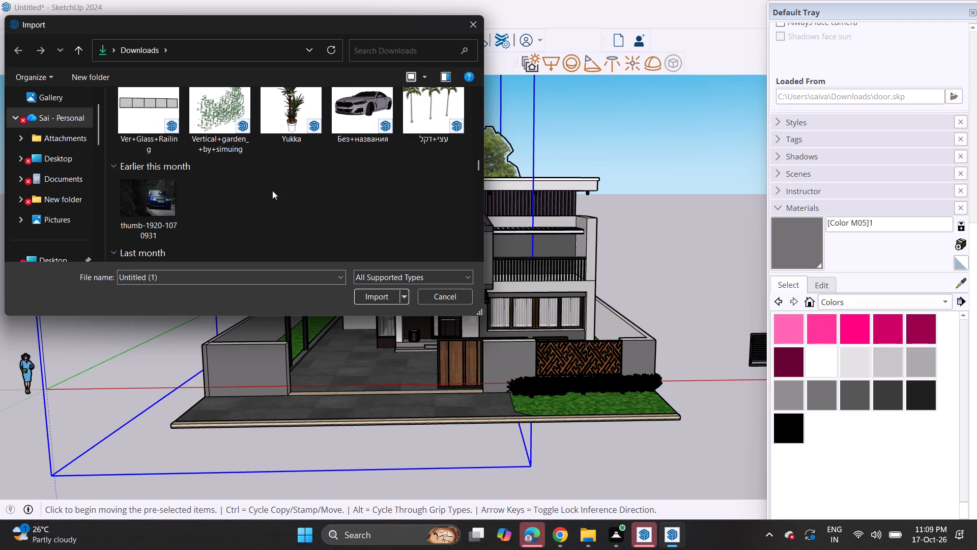
click(433, 126)
click(371, 295)
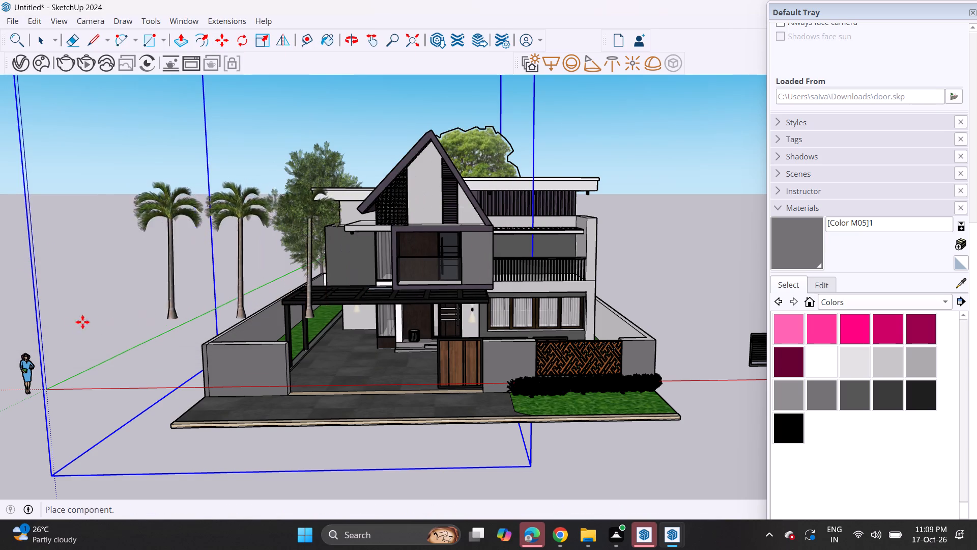
click(36, 323)
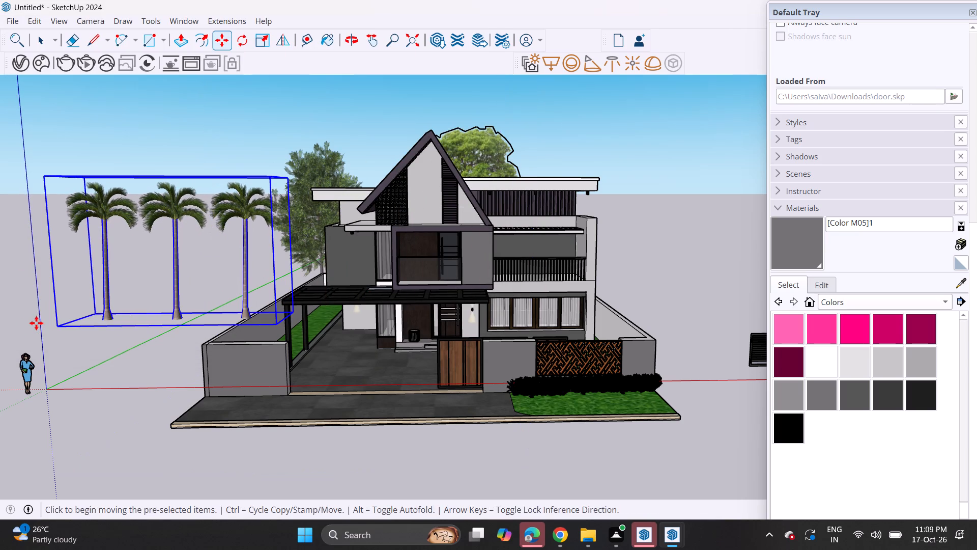
Rotate the palm row on the ground plane so it runs along the green axis, parallel to the driveway-side boundary wall.
click(245, 42)
scroll(145, 334, down, 1)
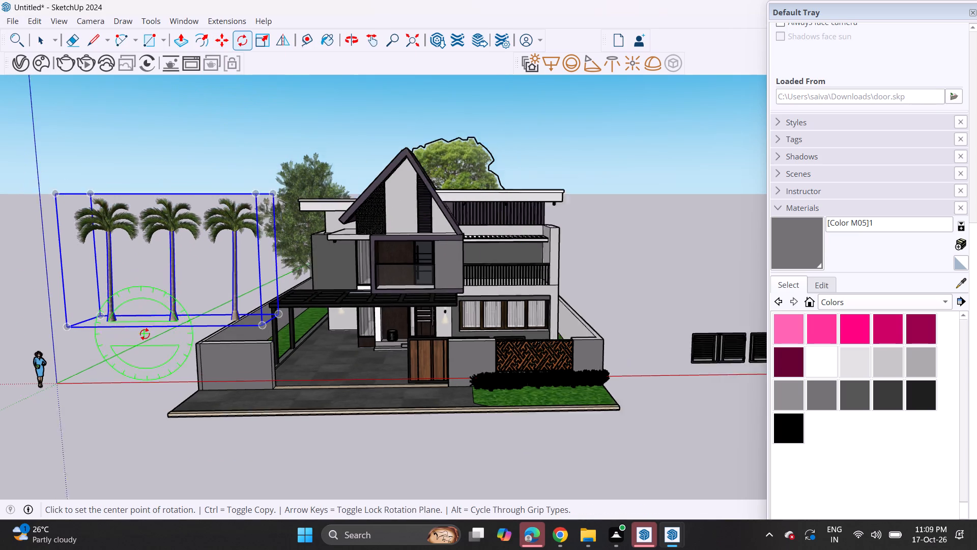
scroll(145, 334, down, 6)
middle_drag(145, 349, 138, 447)
click(117, 414)
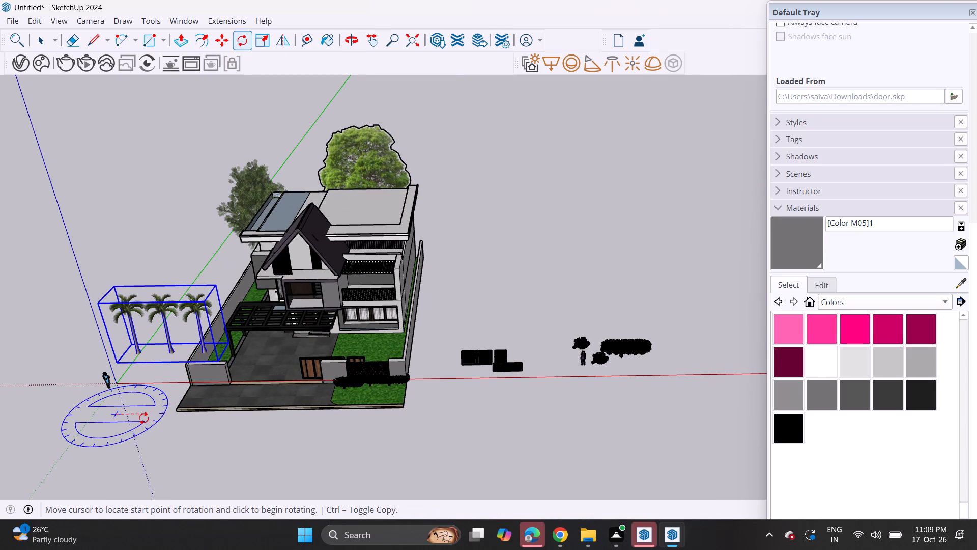
click(144, 418)
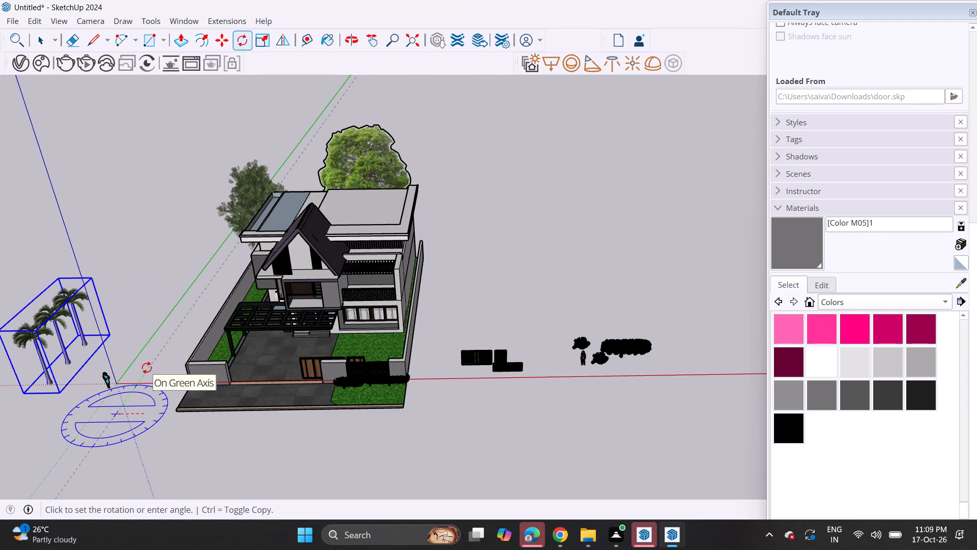
click(147, 368)
Move the palm row against the outer side of the driveway-side boundary wall, in front of the background tree.
click(218, 40)
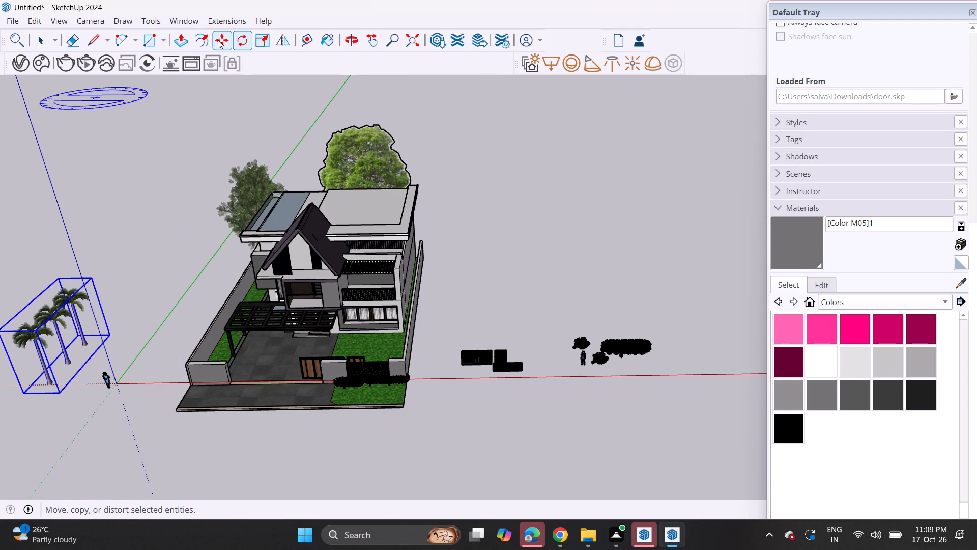
click(56, 395)
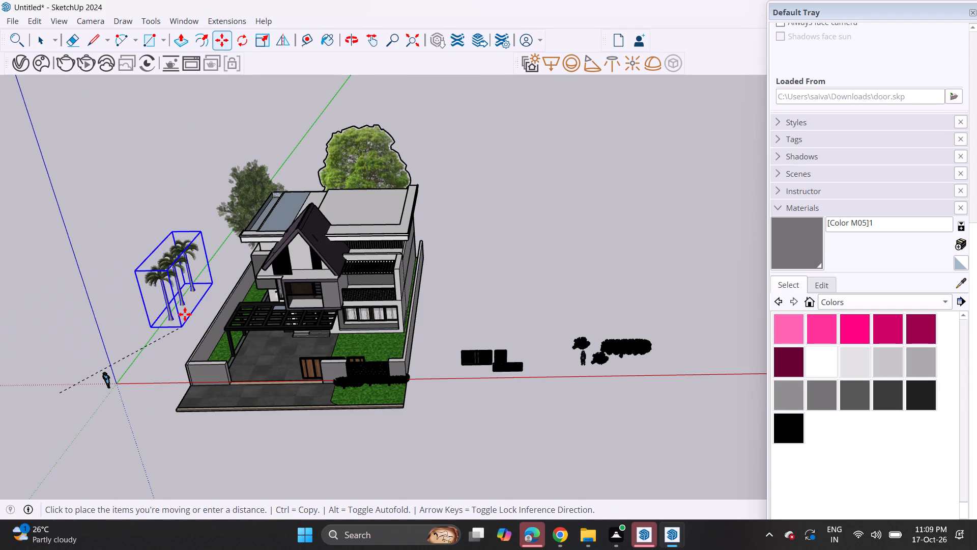
middle_drag(185, 314, 299, 278)
scroll(161, 338, up, 3)
middle_drag(160, 337, 255, 286)
scroll(185, 321, up, 1)
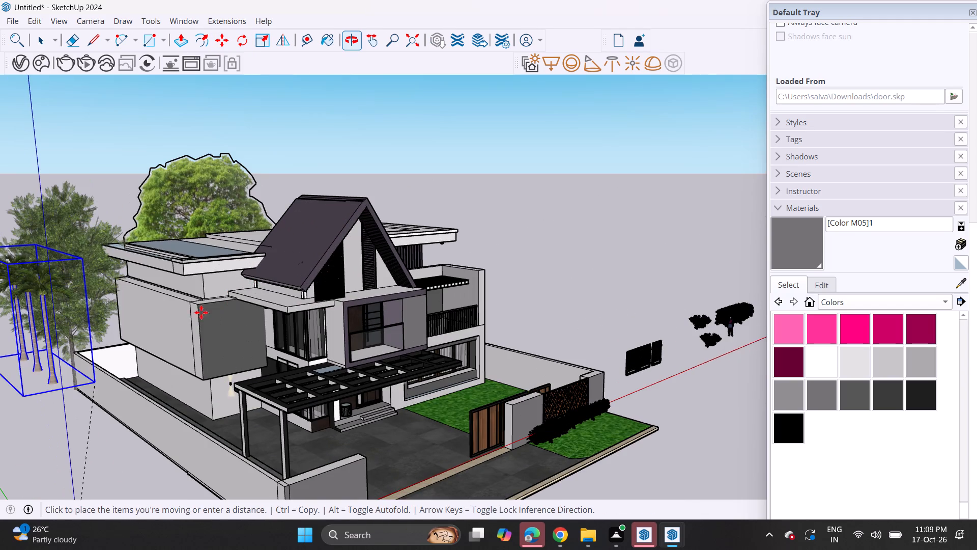
click(133, 429)
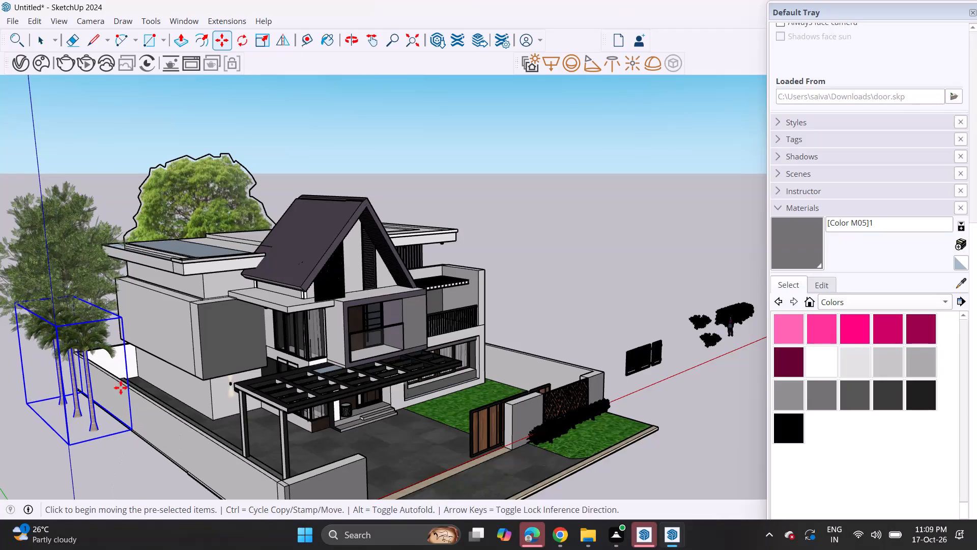
Enlarge the palm row uniformly from an upper front corner until the palms reach about the height of the house's flat roof.
middle_drag(119, 355, 0, 342)
middle_drag(269, 282, 217, 301)
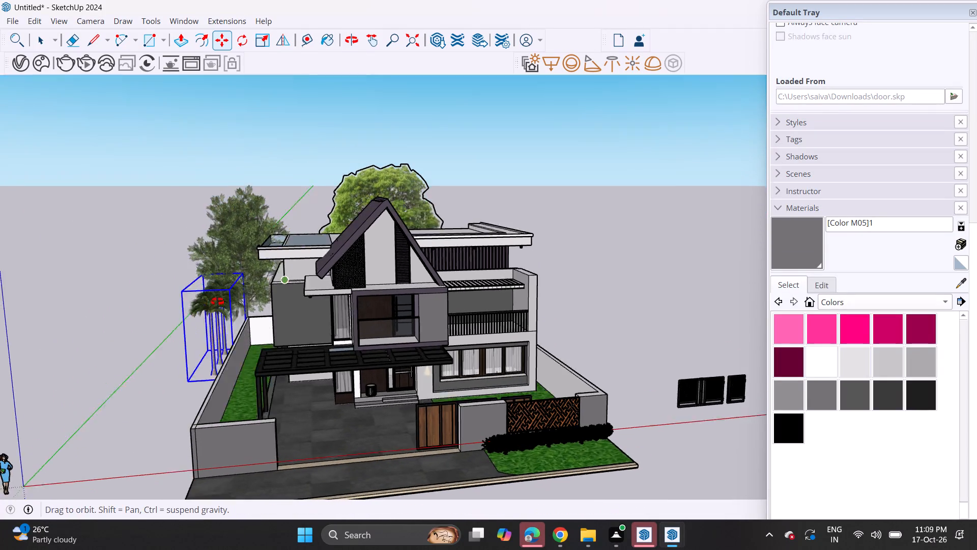
middle_drag(217, 301, 182, 305)
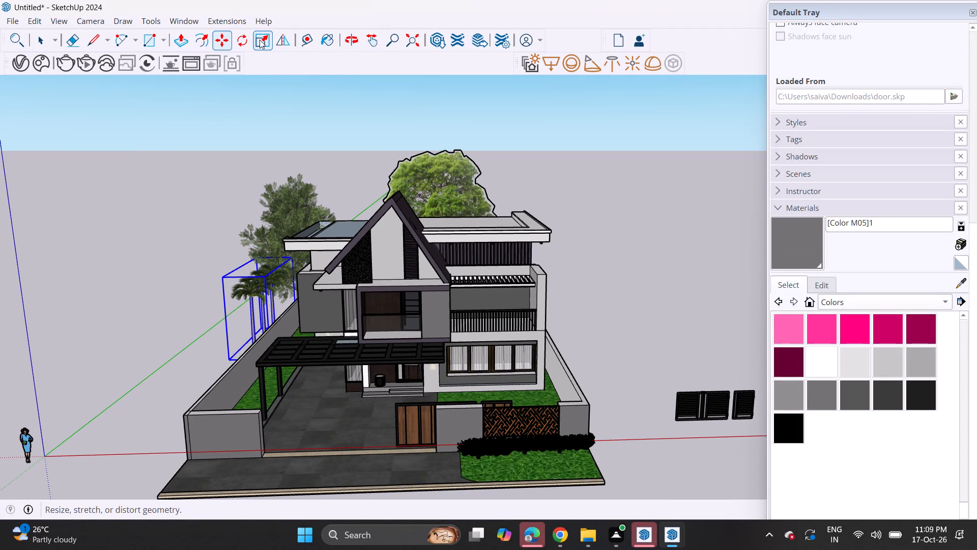
click(260, 40)
click(226, 280)
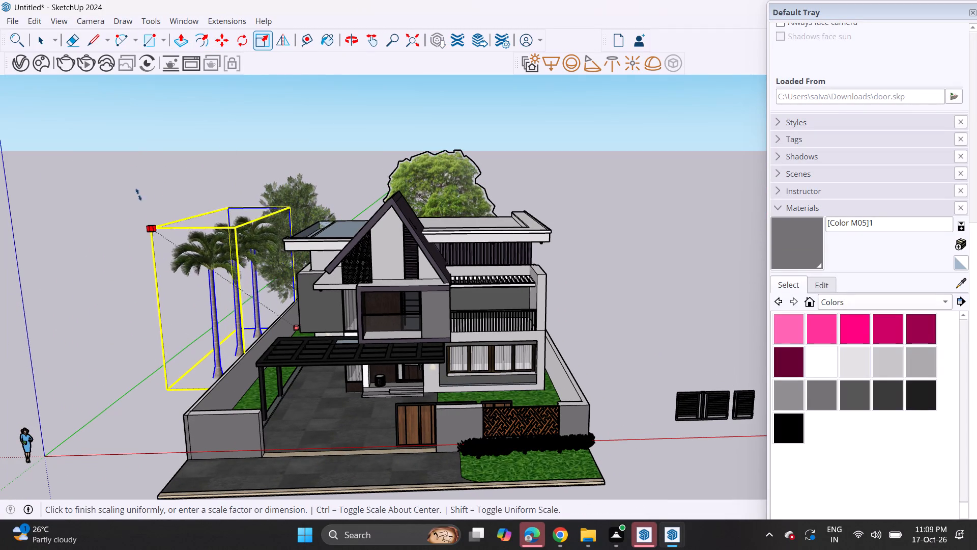
click(125, 165)
middle_drag(151, 333, 242, 333)
key(space)
click(85, 431)
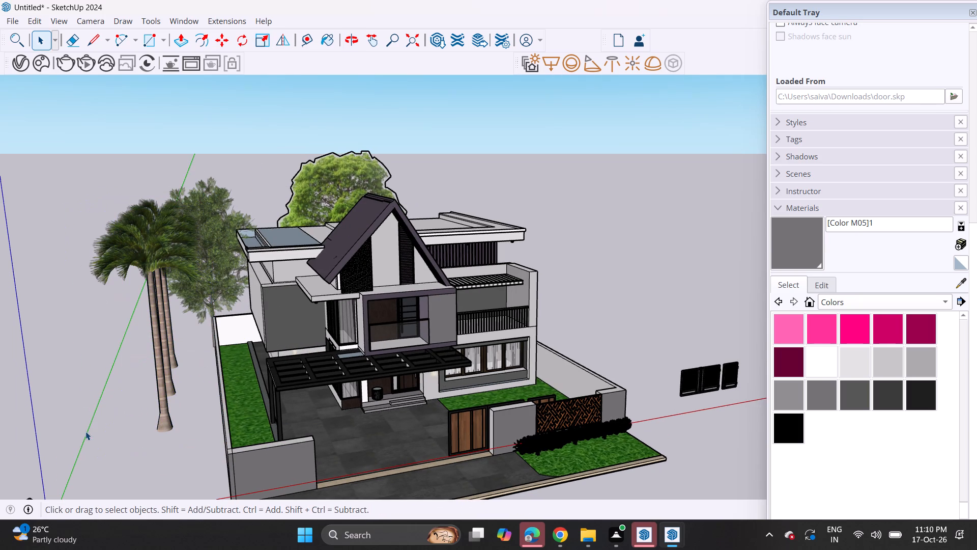
Move the enlarged palm row along the red axis, closer to the driveway-side boundary wall.
click(159, 355)
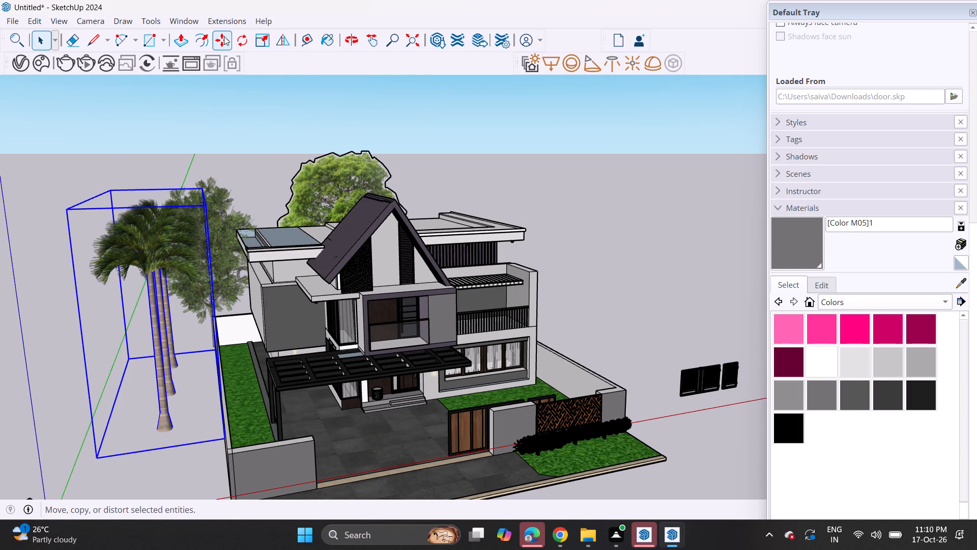
click(224, 36)
click(99, 463)
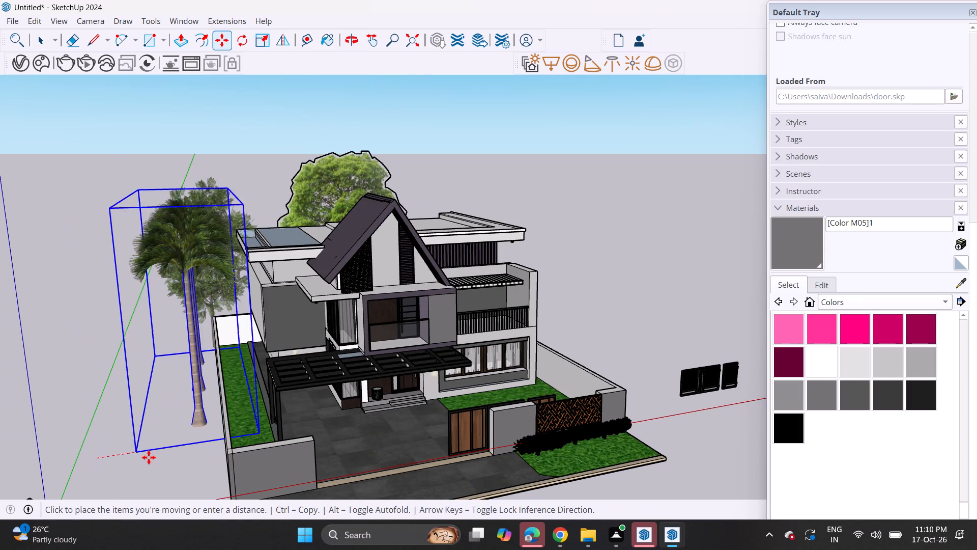
click(149, 454)
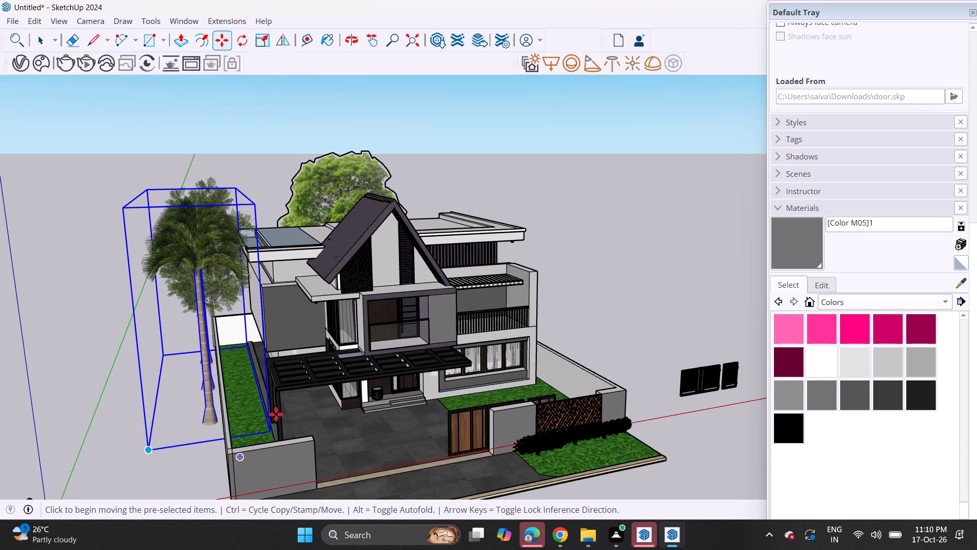
Examine the house's front elevation and the placement of the palms and background trees from the street side.
middle_drag(398, 390, 241, 335)
scroll(333, 280, up, 3)
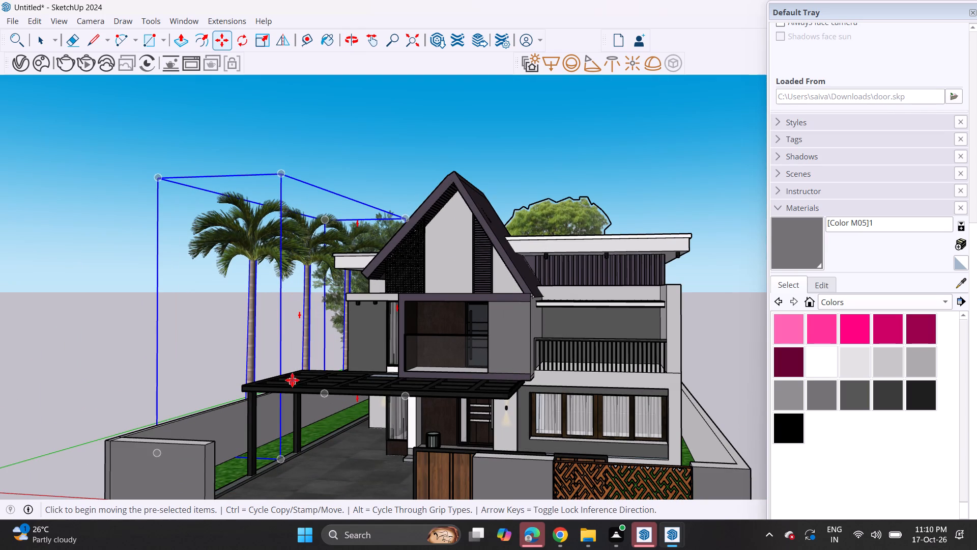
middle_drag(292, 380, 349, 364)
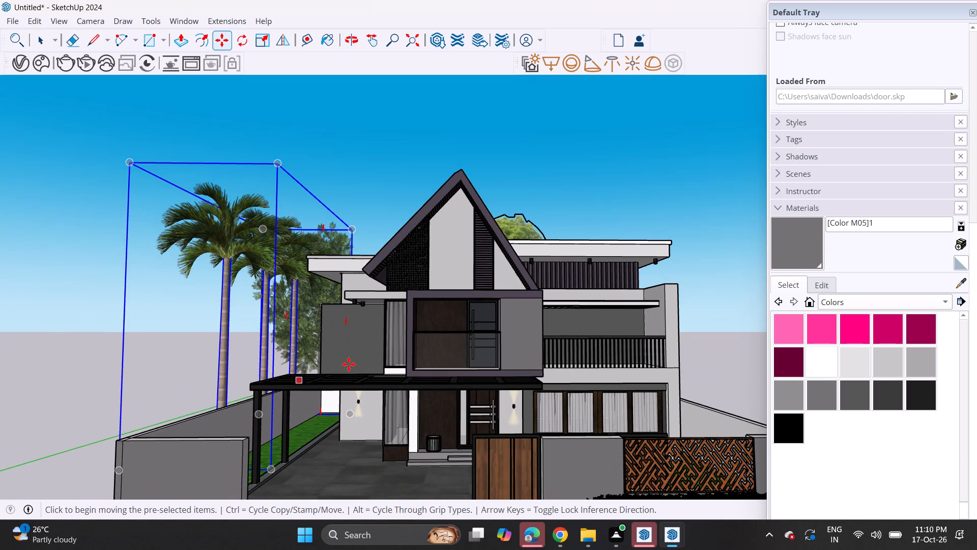
scroll(349, 365, down, 4)
scroll(374, 403, up, 2)
middle_drag(400, 417, 399, 395)
shift+scroll(400, 415, up, 1)
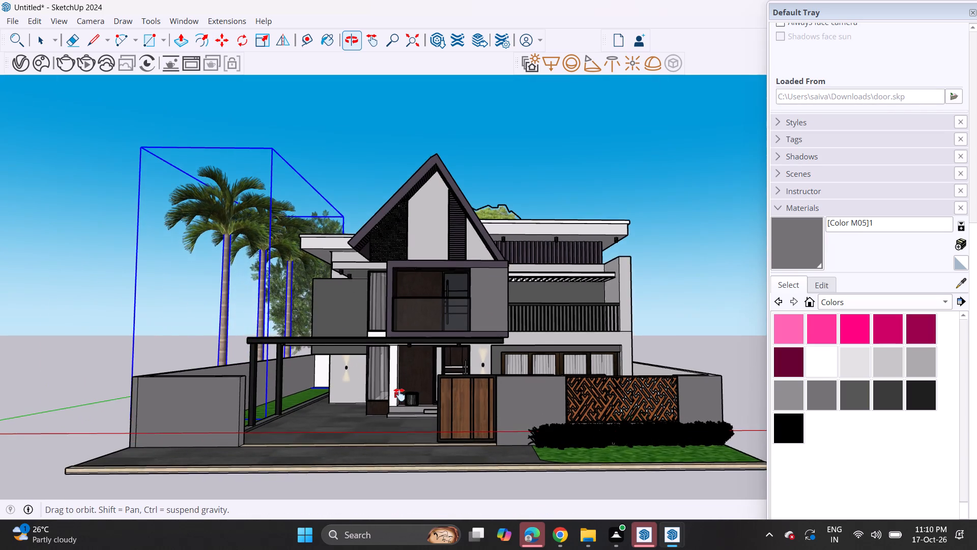
middle_drag(399, 395, 403, 398)
scroll(403, 398, down, 5)
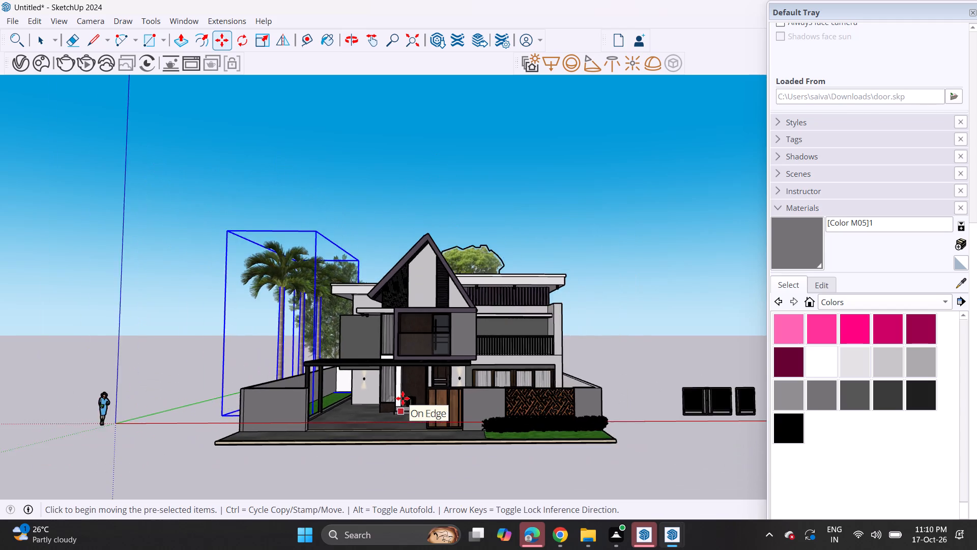
scroll(403, 398, down, 2)
scroll(686, 282, down, 3)
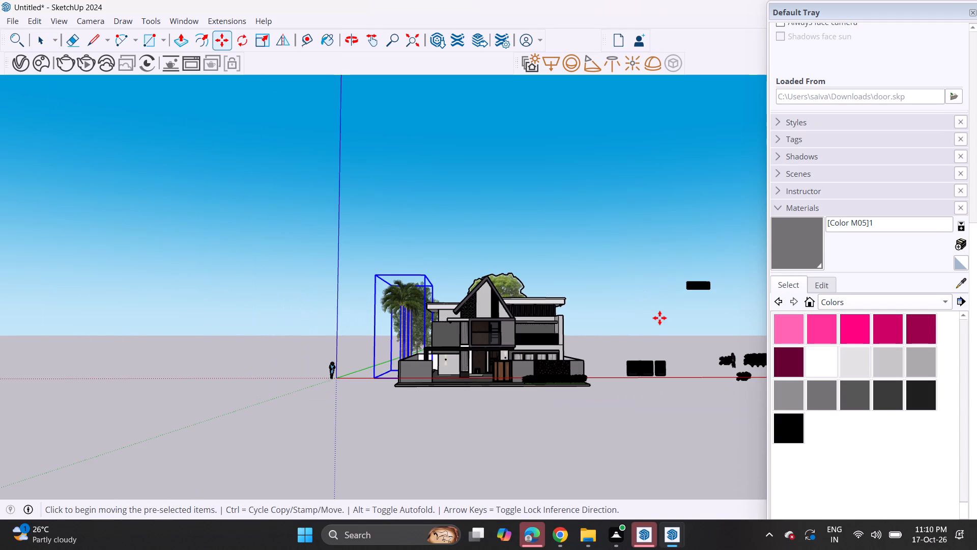
Delete the group of leftover components standing on open ground beside the house.
shift+middle_drag(660, 316, 496, 289)
key(space)
drag(468, 255, 709, 401)
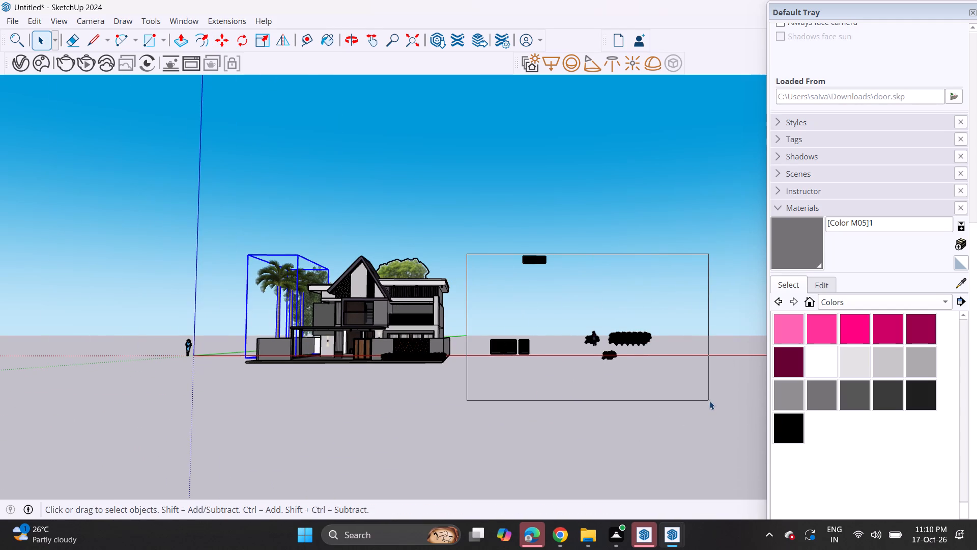
key(Delete)
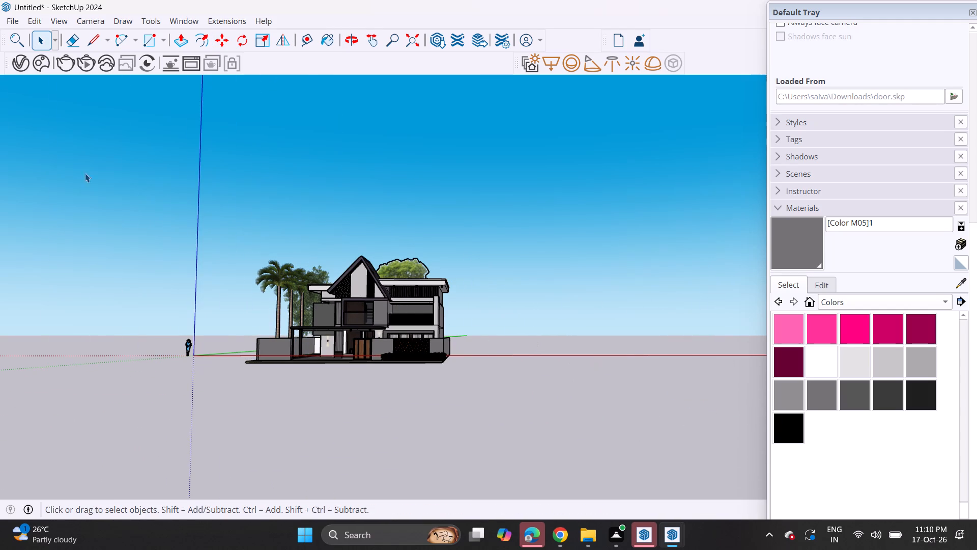
Import the BPJ-Road5D component from the Downloads folder and place it on the ground in front of the house plot.
click(16, 21)
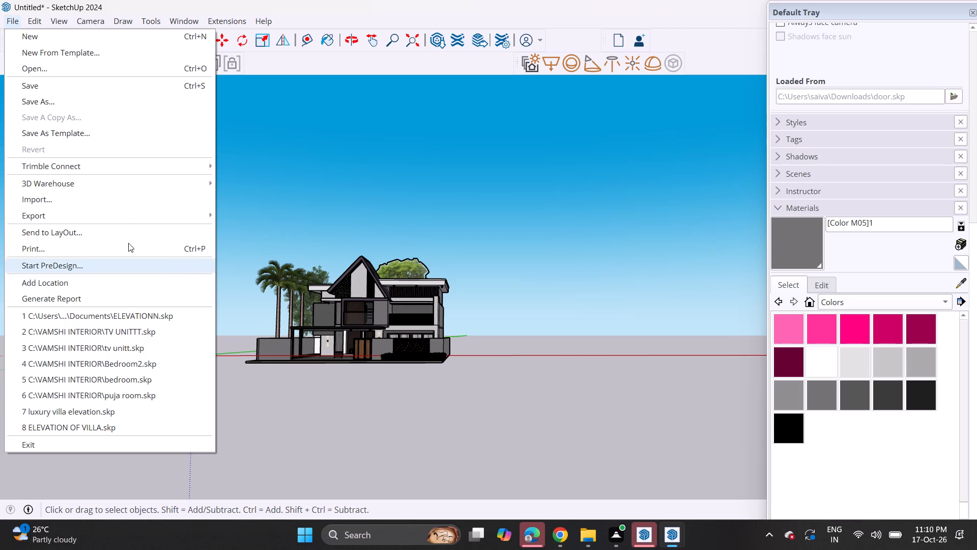
click(121, 195)
scroll(304, 182, down, 7)
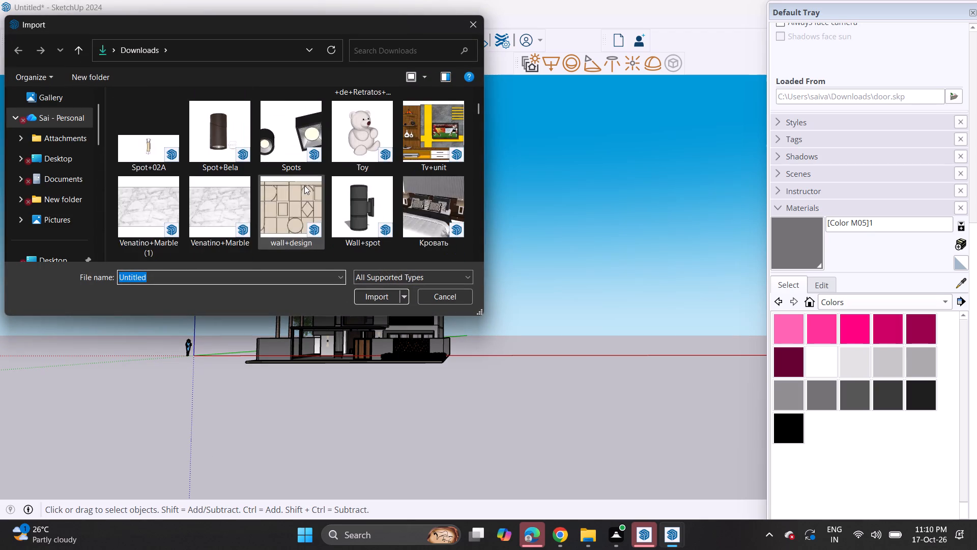
scroll(304, 185, down, 18)
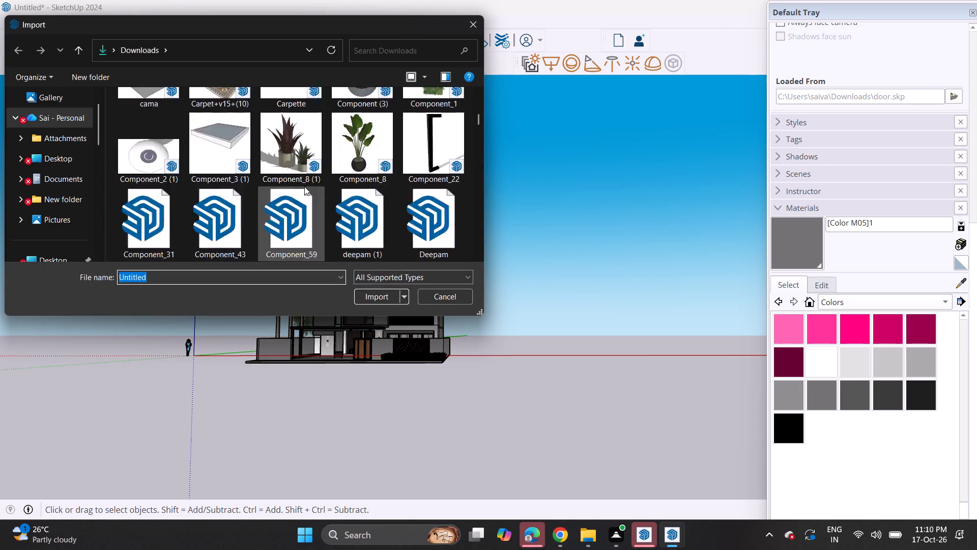
scroll(304, 186, down, 12)
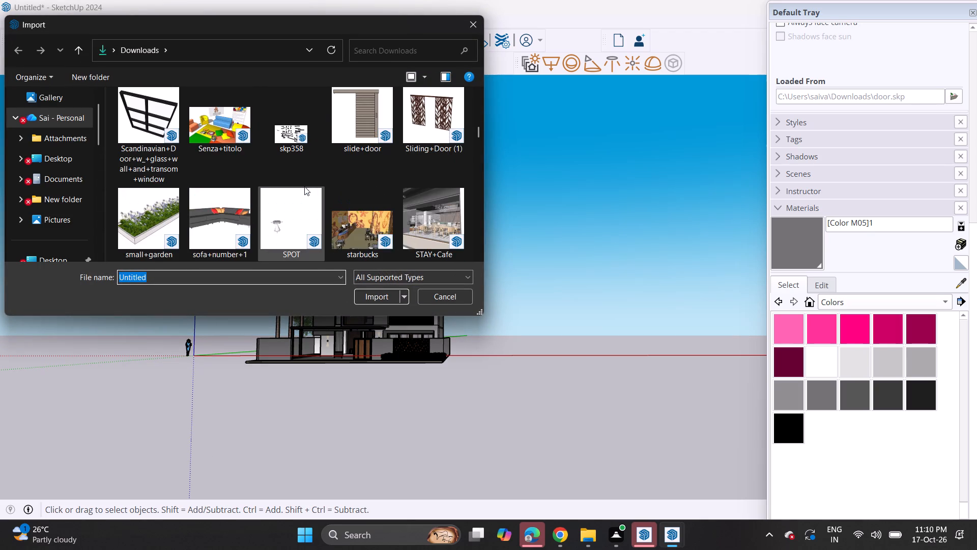
scroll(304, 186, down, 7)
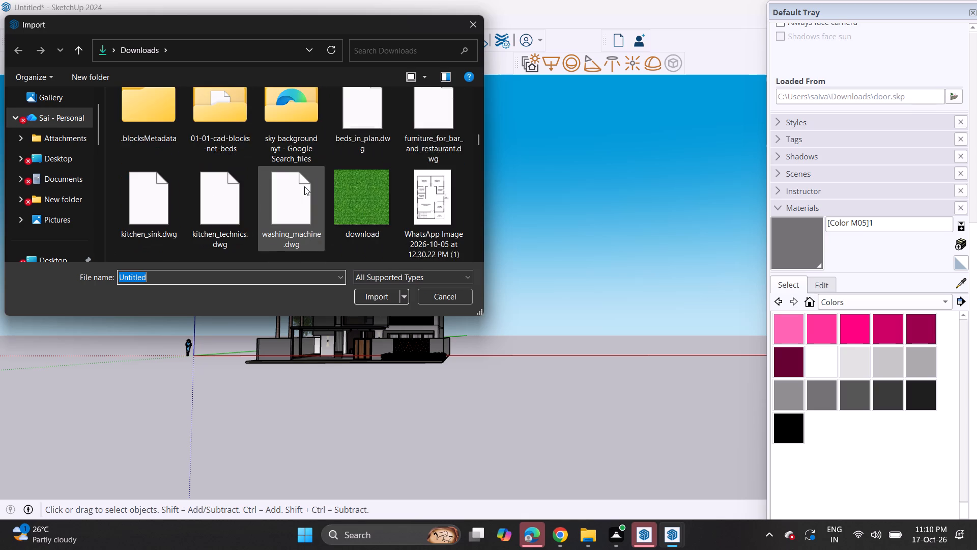
scroll(304, 186, down, 9)
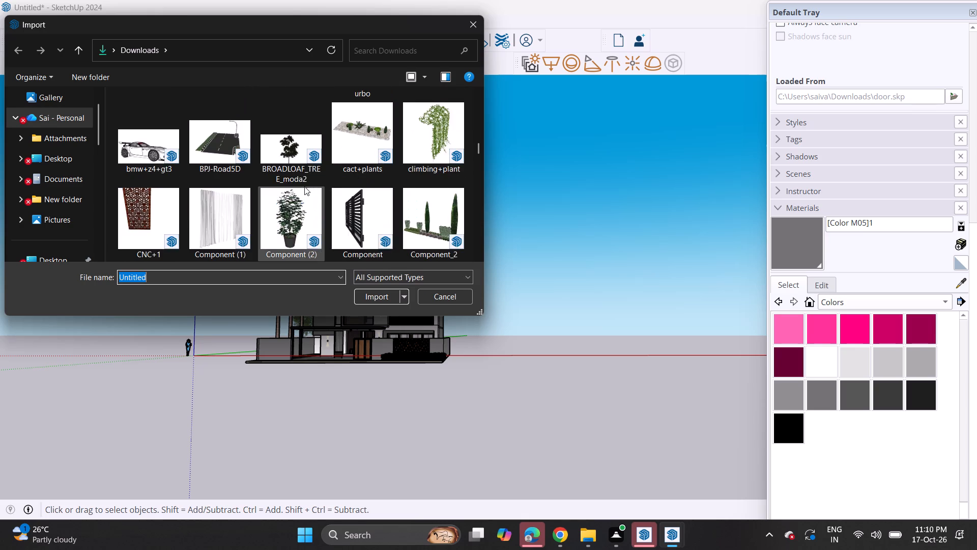
scroll(304, 186, down, 1)
scroll(304, 186, up, 1)
click(224, 157)
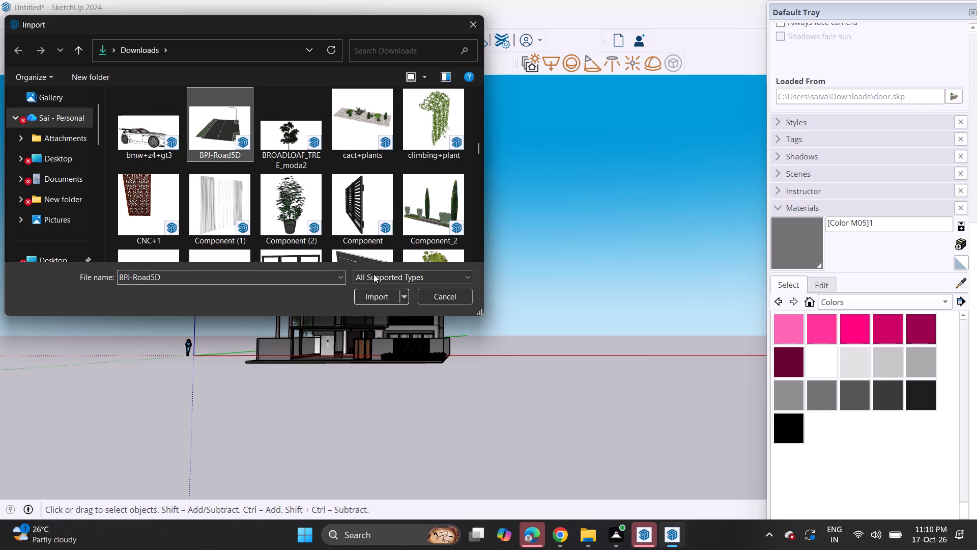
click(386, 301)
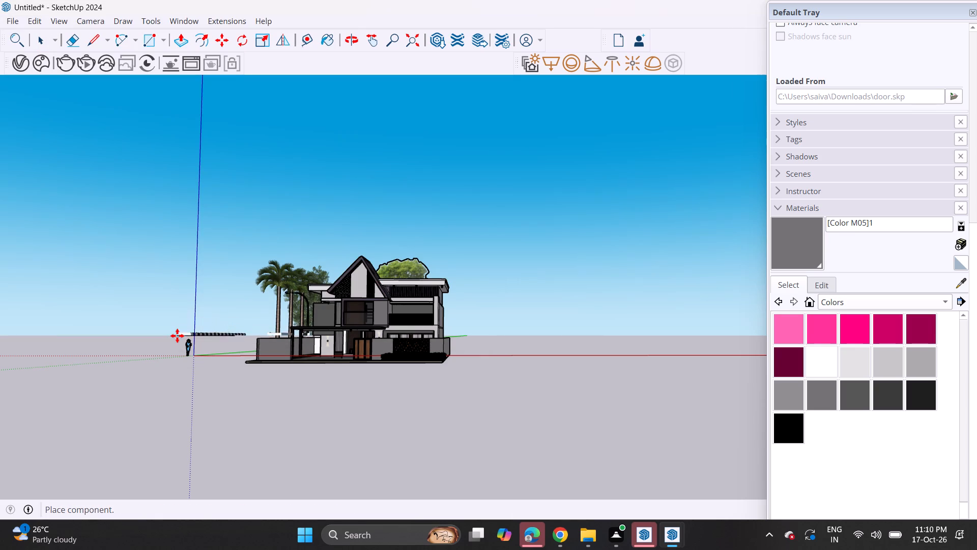
middle_drag(177, 336, 239, 439)
scroll(330, 414, down, 3)
middle_drag(335, 417, 369, 240)
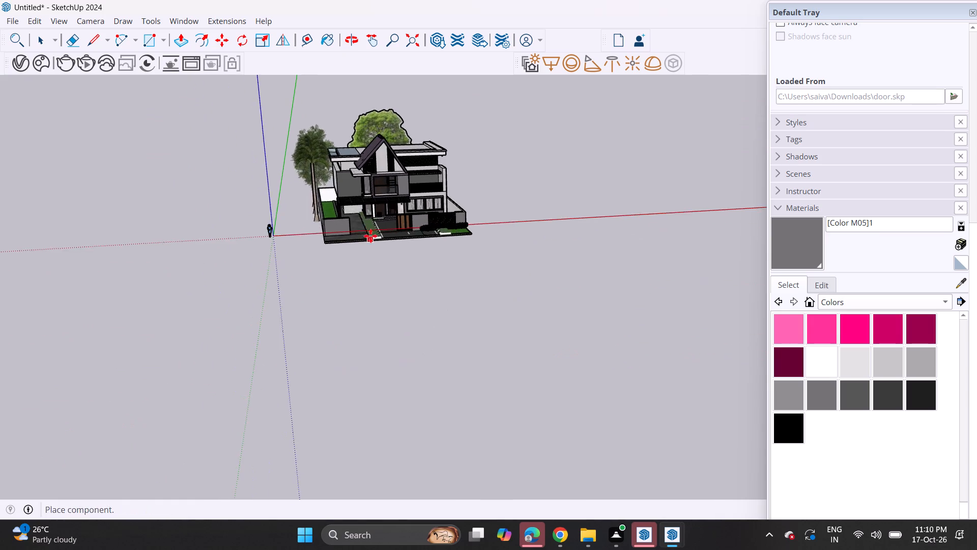
middle_drag(370, 236, 337, 342)
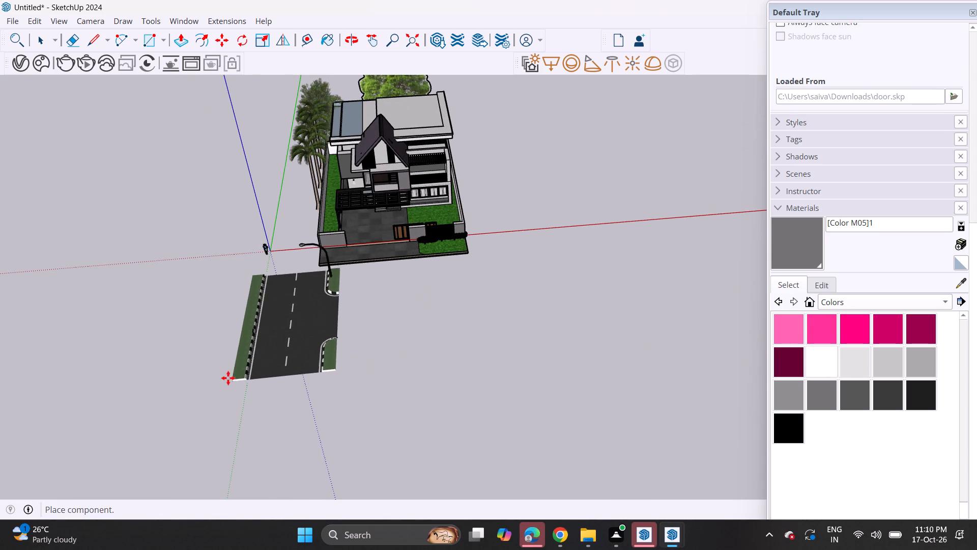
click(212, 378)
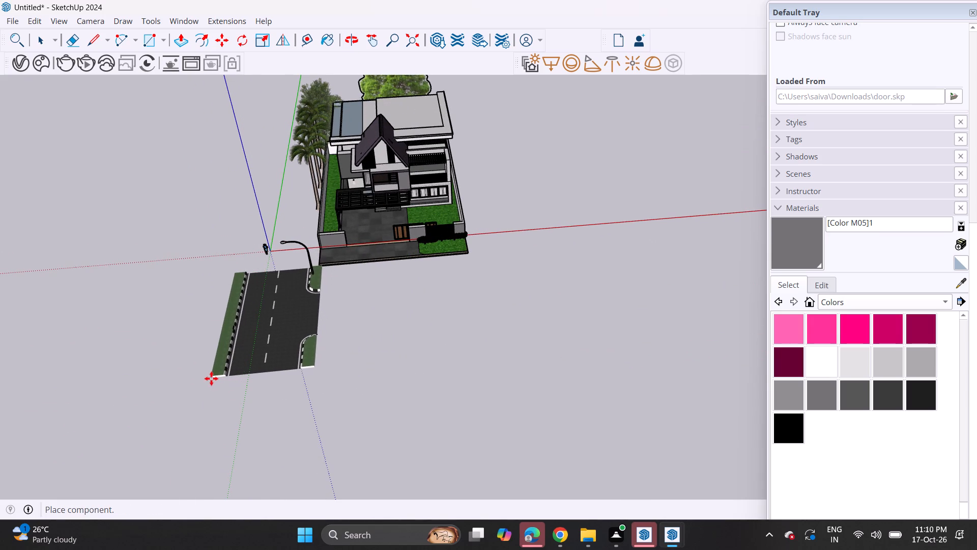
Rotate the road a quarter turn on the ground plane so it runs parallel to the plot's front edge.
click(238, 47)
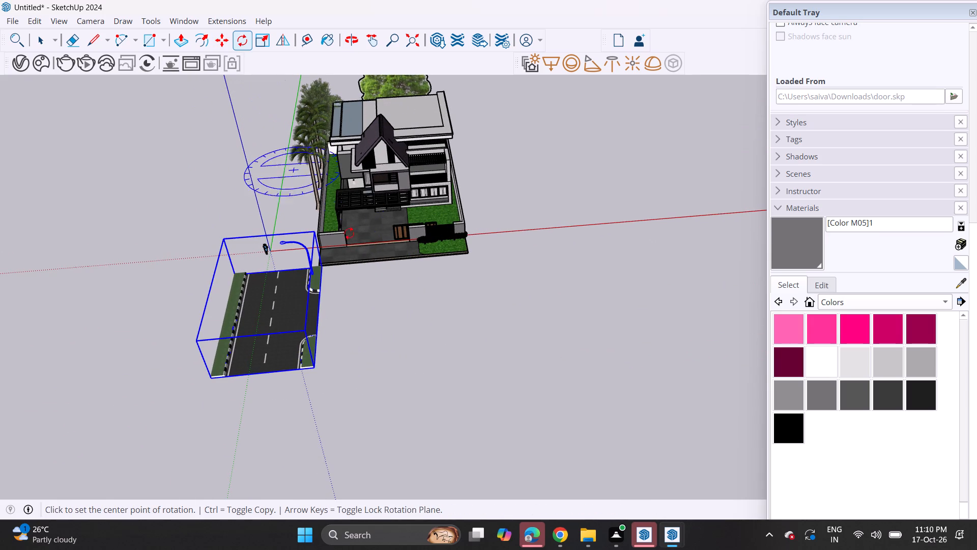
click(423, 392)
click(505, 383)
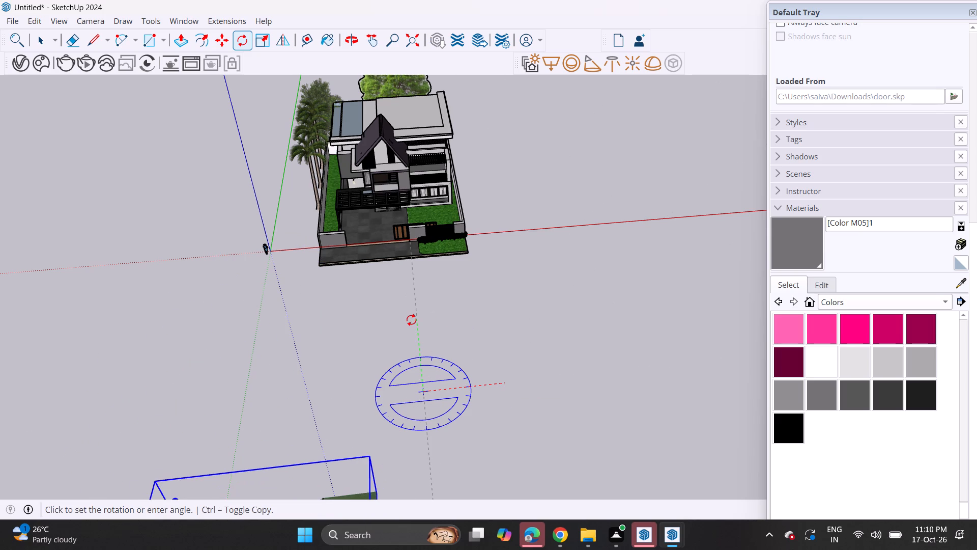
click(411, 320)
scroll(412, 317, down, 5)
shift+middle_drag(414, 366, 470, 264)
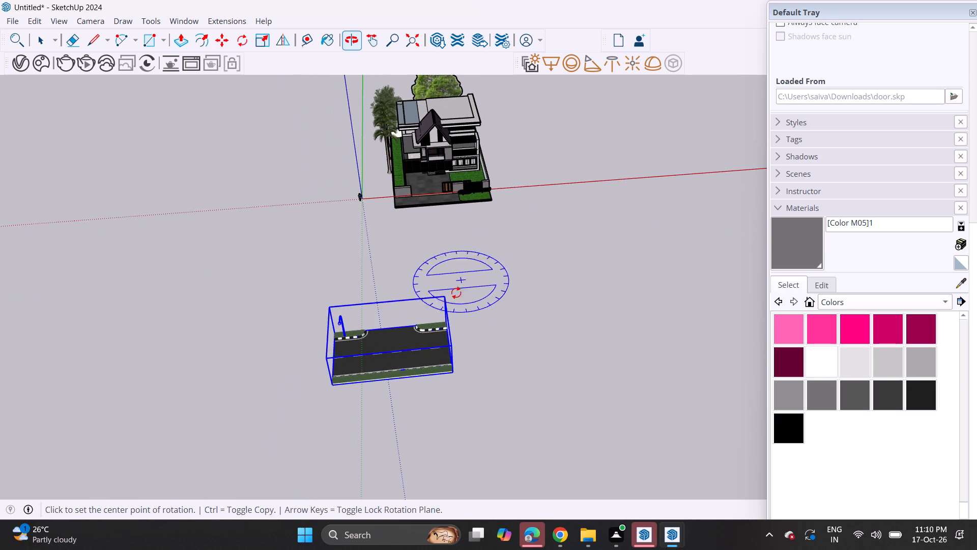
Move the road up to the front edge of the plot, with its kerb opening towards the driveway.
middle_drag(455, 302, 455, 345)
key(m)
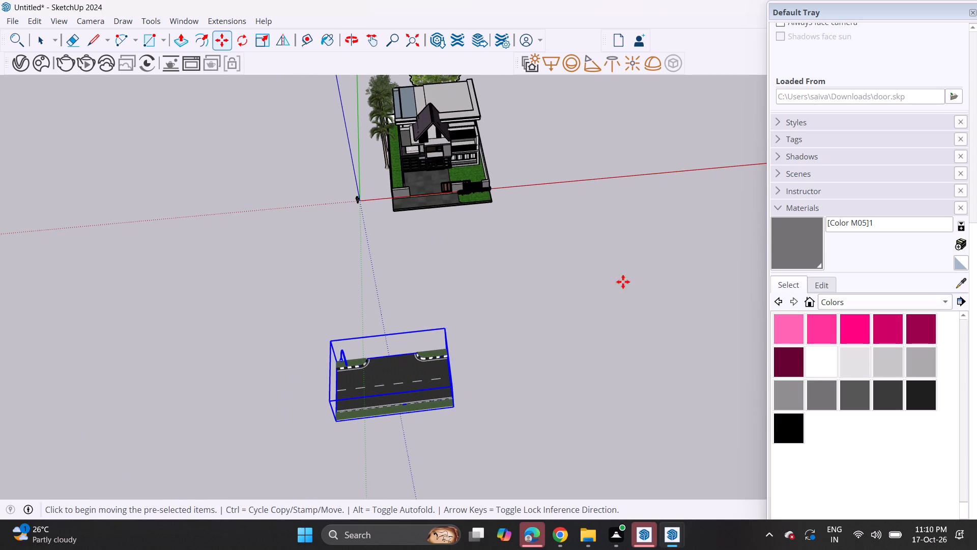
middle_drag(517, 317, 396, 331)
scroll(383, 333, up, 5)
click(387, 329)
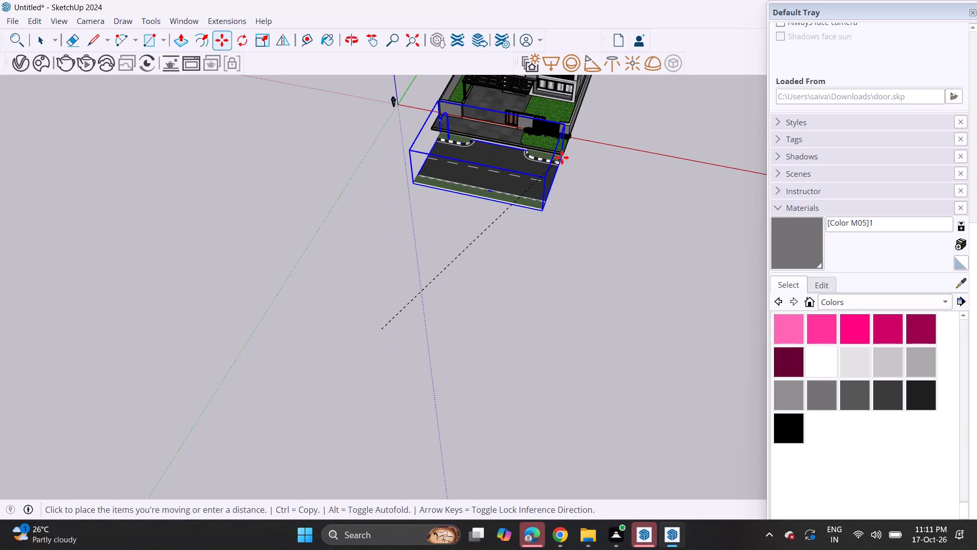
click(562, 157)
Stretch the road lengthwise from its driveway-side end until it reaches the plot's front corner.
middle_drag(510, 192, 828, 139)
scroll(319, 222, up, 2)
scroll(424, 170, up, 17)
scroll(356, 223, down, 4)
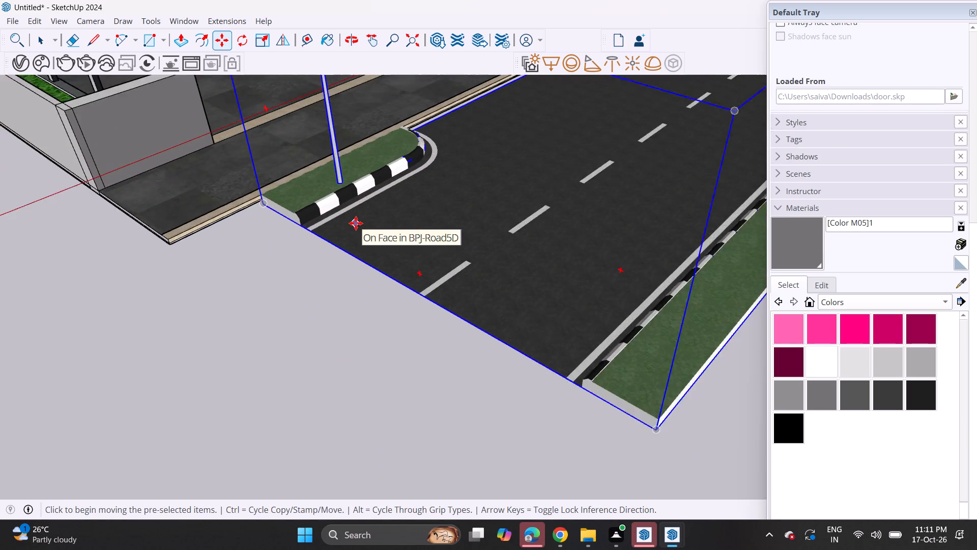
scroll(356, 223, down, 6)
click(255, 38)
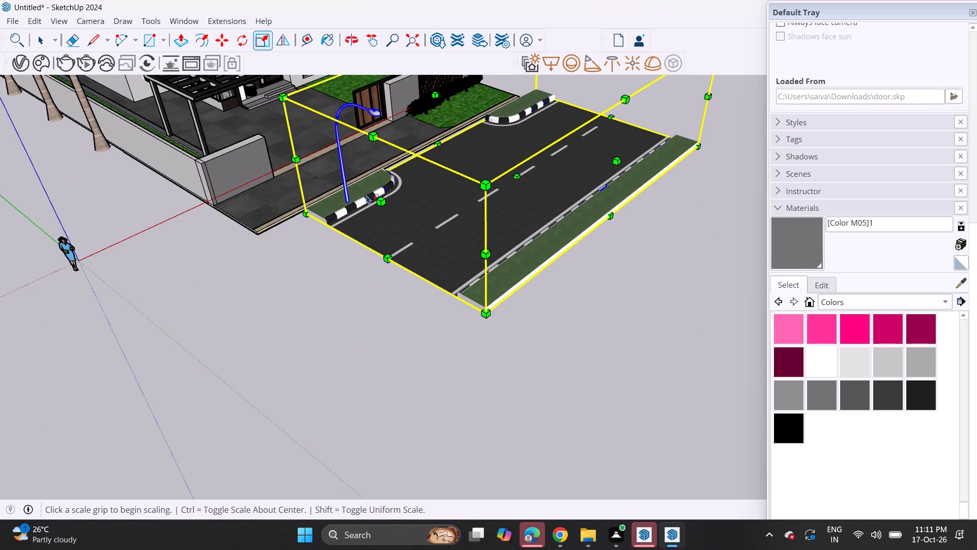
click(380, 203)
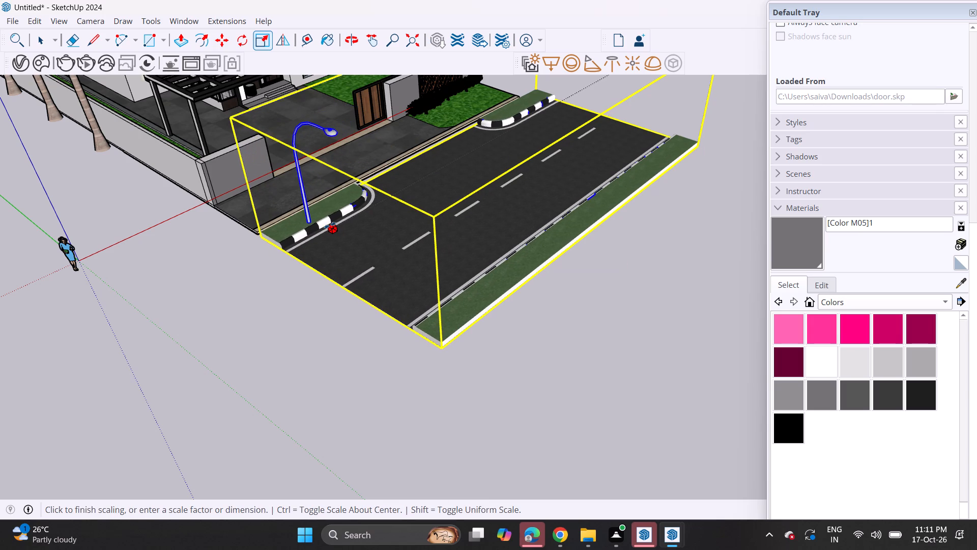
click(328, 221)
Move the stretched road along the red axis towards the driveway side so its kerb opening lines up with the driveway.
middle_drag(523, 135, 299, 101)
scroll(399, 147, up, 2)
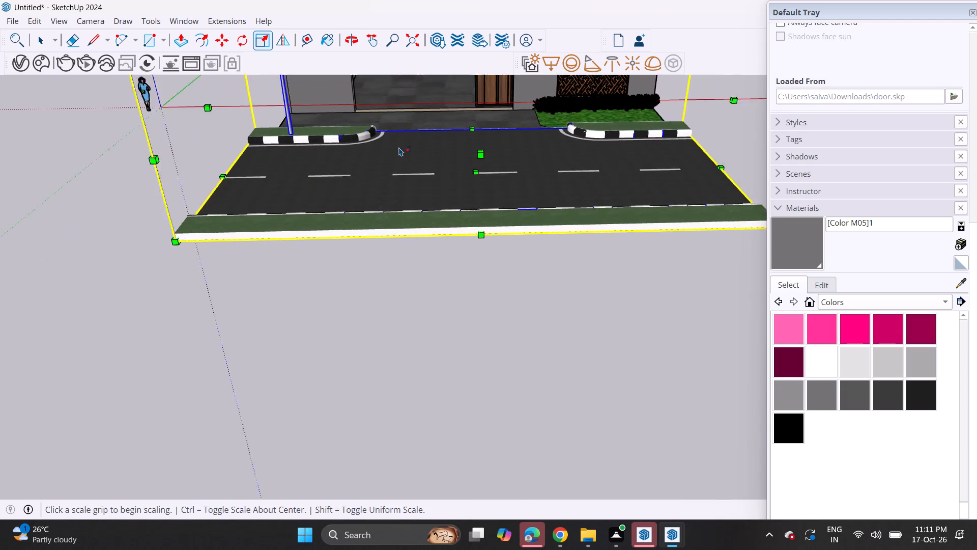
scroll(399, 147, up, 3)
scroll(422, 156, down, 5)
shift+middle_drag(449, 158, 447, 260)
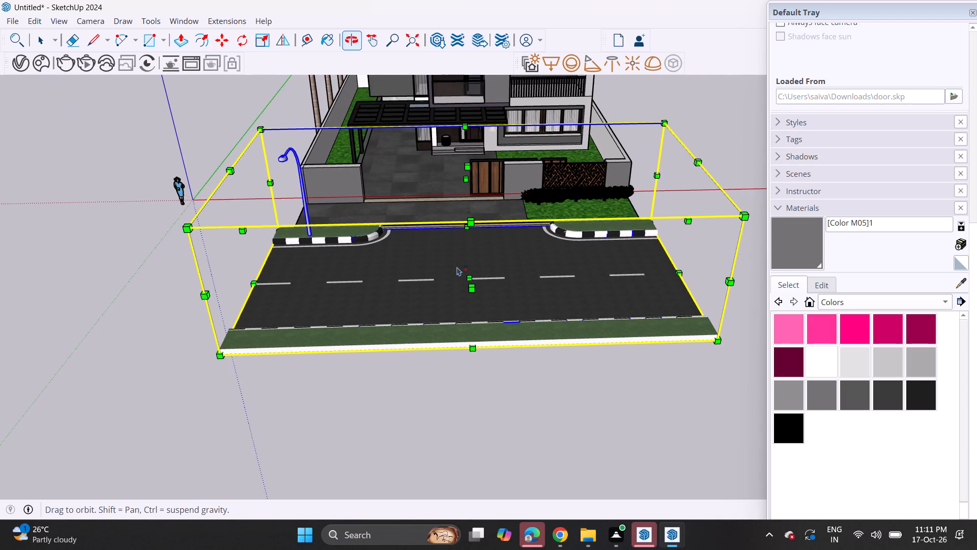
middle_click(459, 269)
key(space)
click(488, 261)
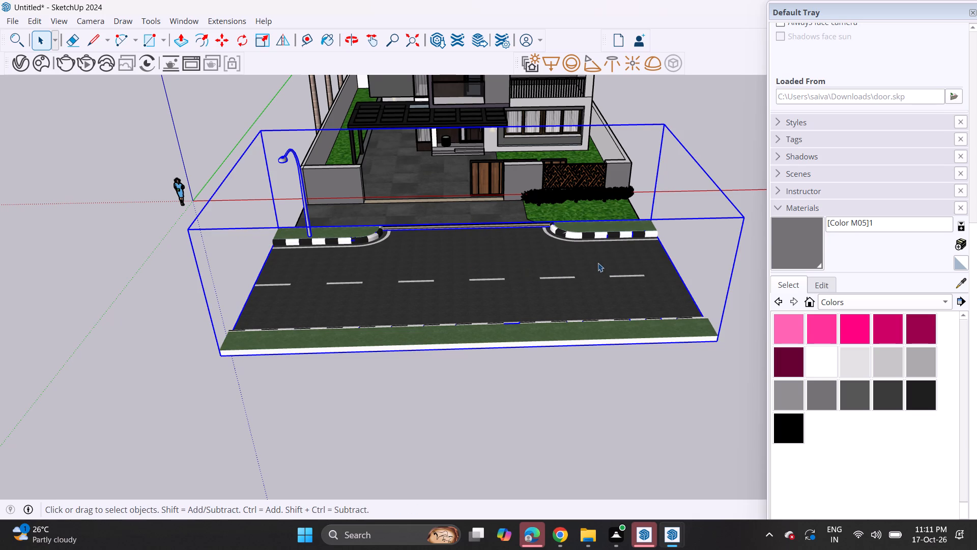
click(215, 40)
click(518, 269)
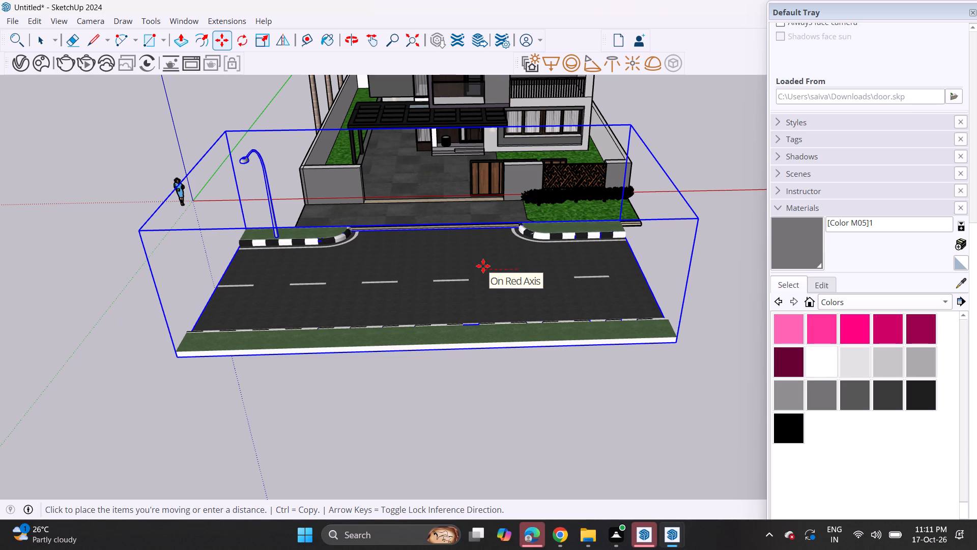
click(483, 266)
Draw a line on the driveway paving from the gate-side wall corner towards the road, alongside the front lawn's straight edge.
middle_drag(522, 222, 482, 307)
scroll(529, 259, up, 9)
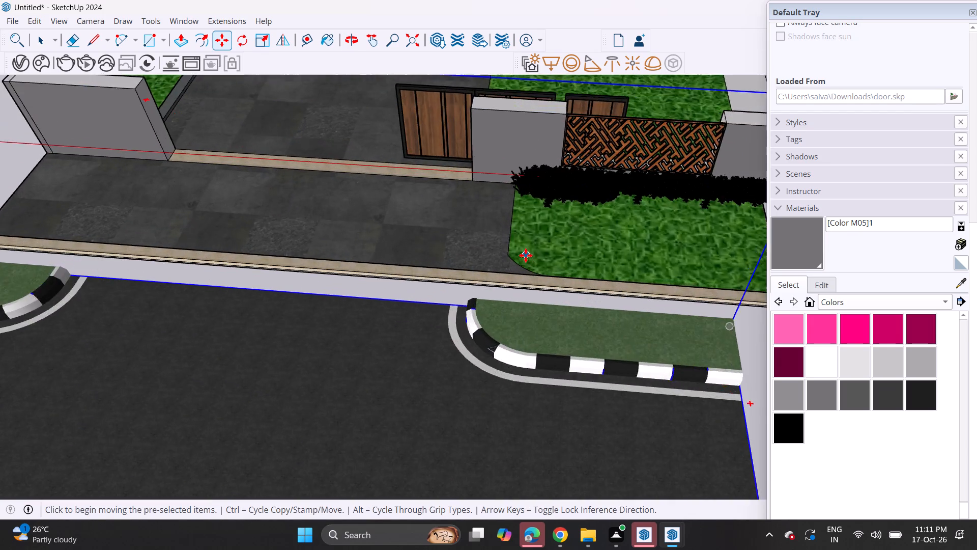
scroll(526, 255, up, 2)
key(space)
click(510, 219)
click(506, 209)
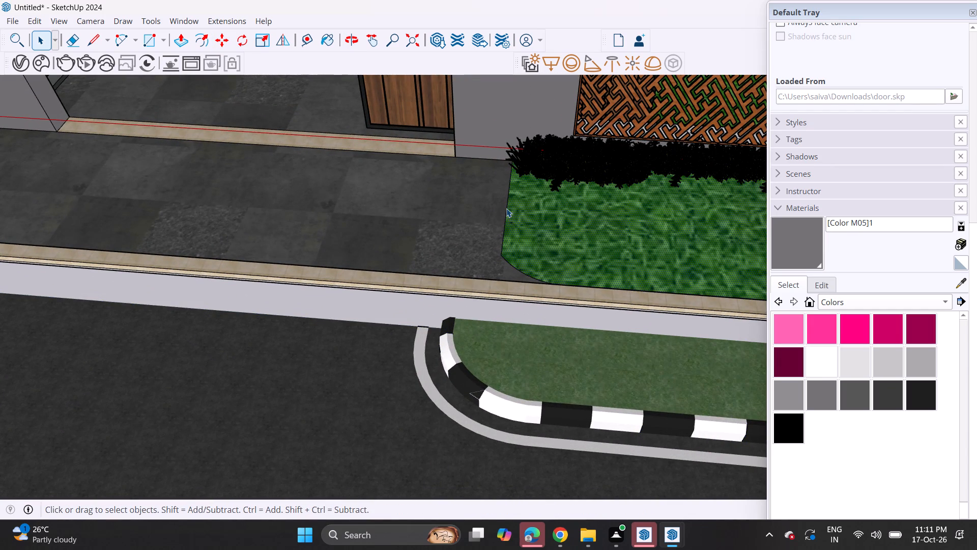
scroll(477, 197, up, 3)
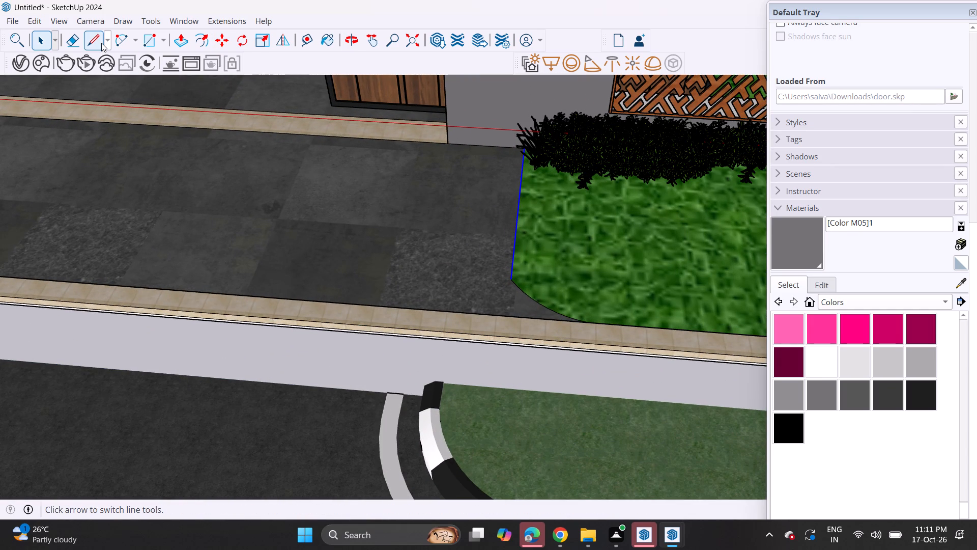
click(93, 44)
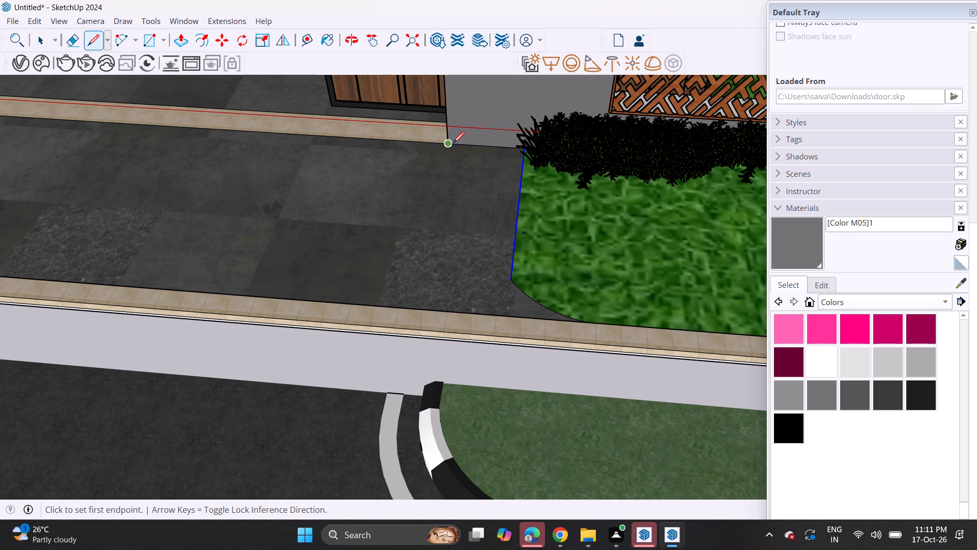
click(454, 142)
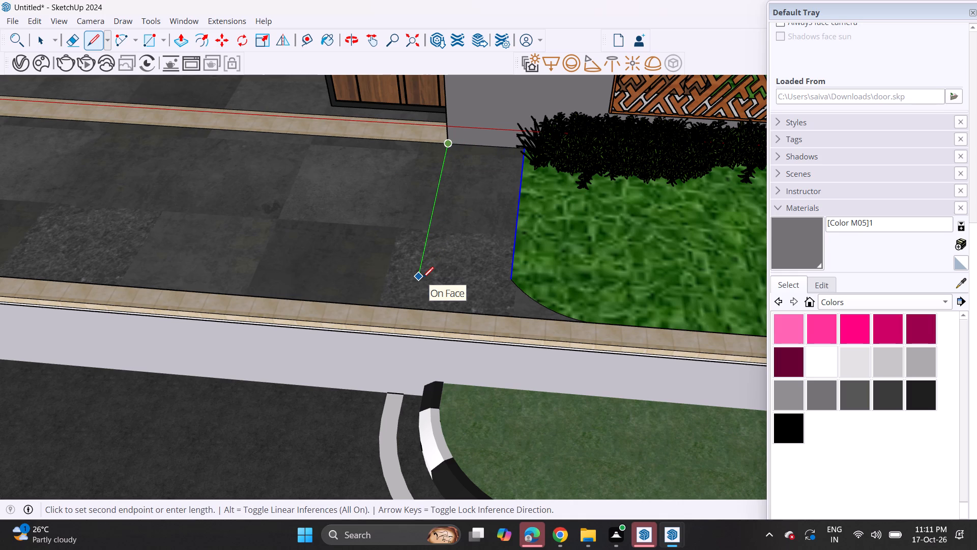
click(422, 268)
middle_drag(443, 260, 170, 257)
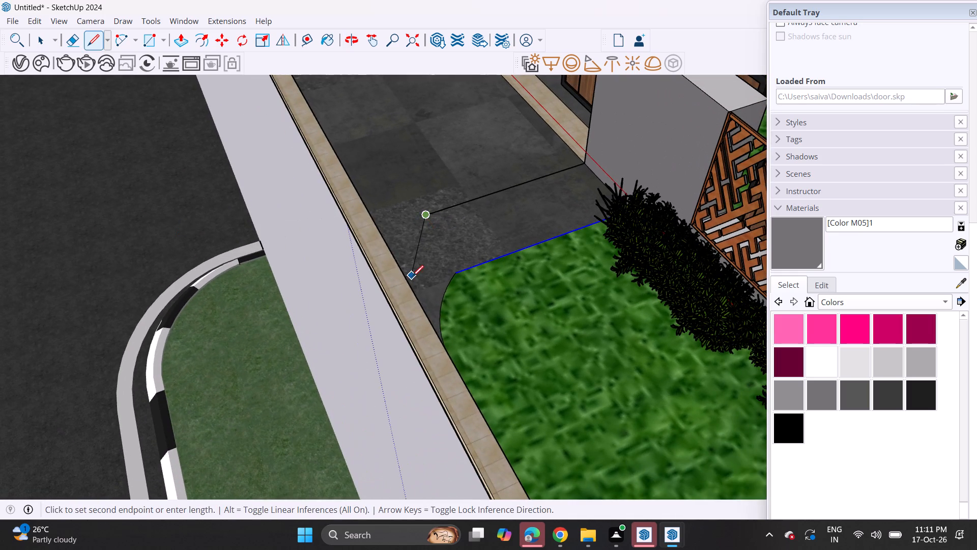
middle_drag(413, 277, 330, 126)
scroll(406, 271, up, 1)
scroll(442, 335, up, 1)
middle_drag(442, 335, 336, 303)
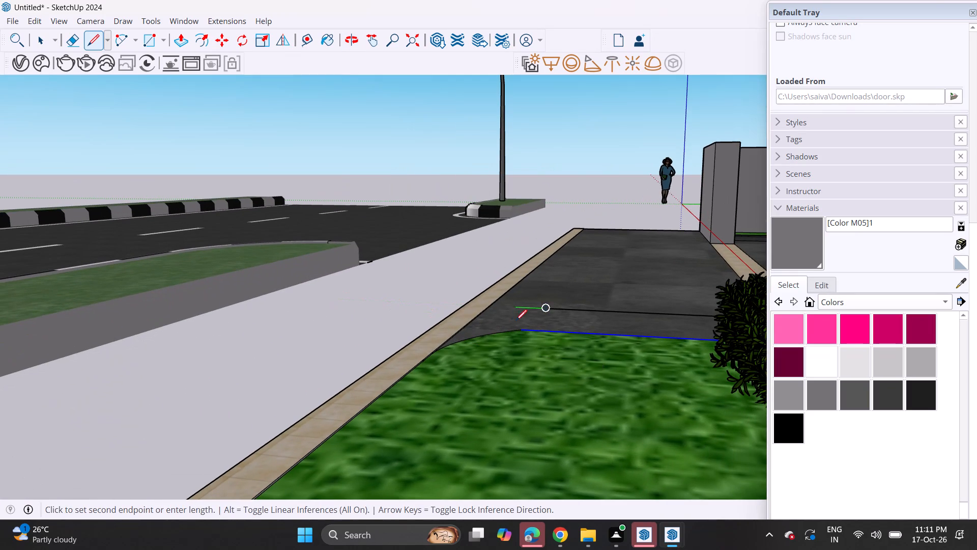
key(space)
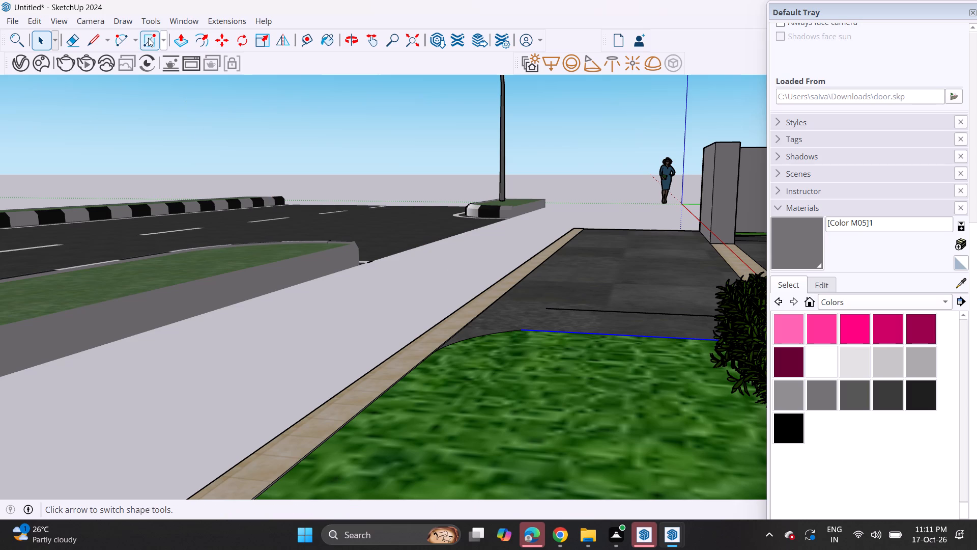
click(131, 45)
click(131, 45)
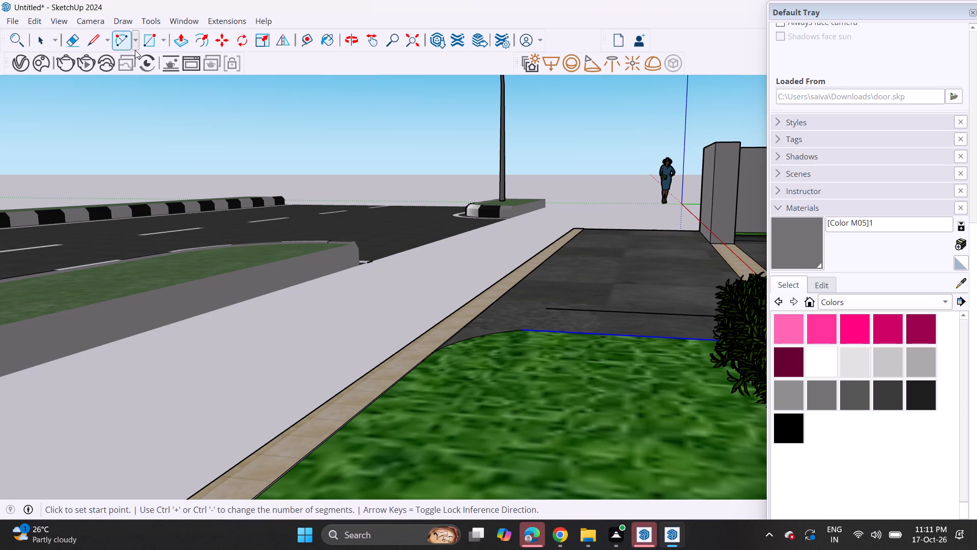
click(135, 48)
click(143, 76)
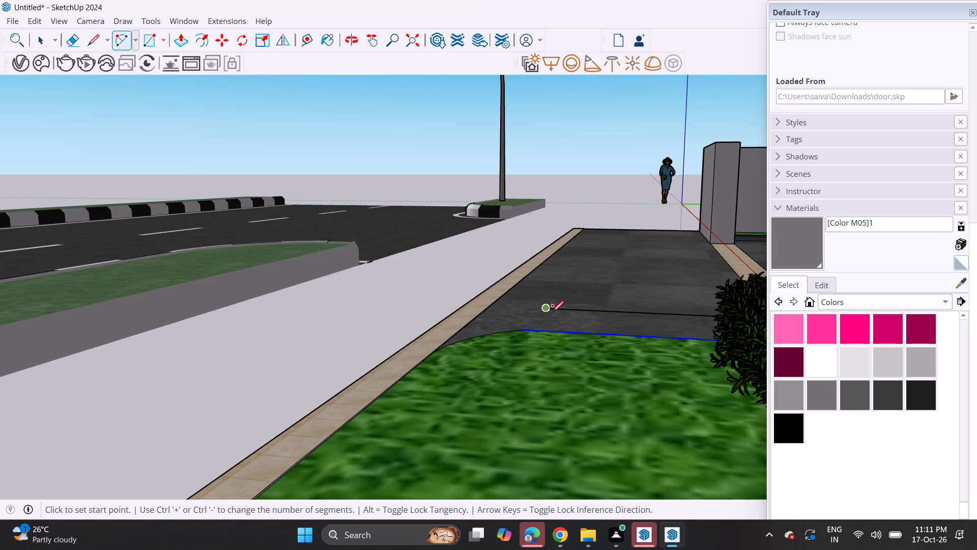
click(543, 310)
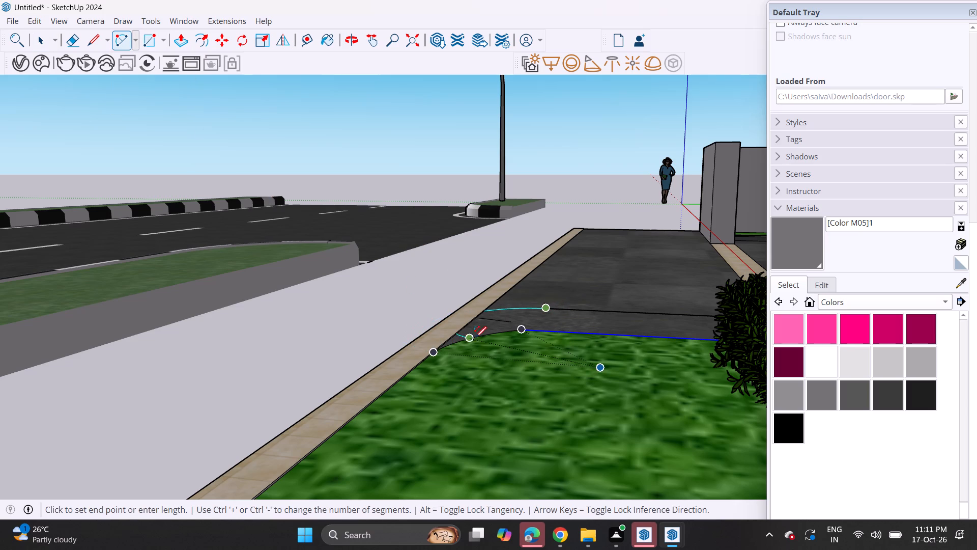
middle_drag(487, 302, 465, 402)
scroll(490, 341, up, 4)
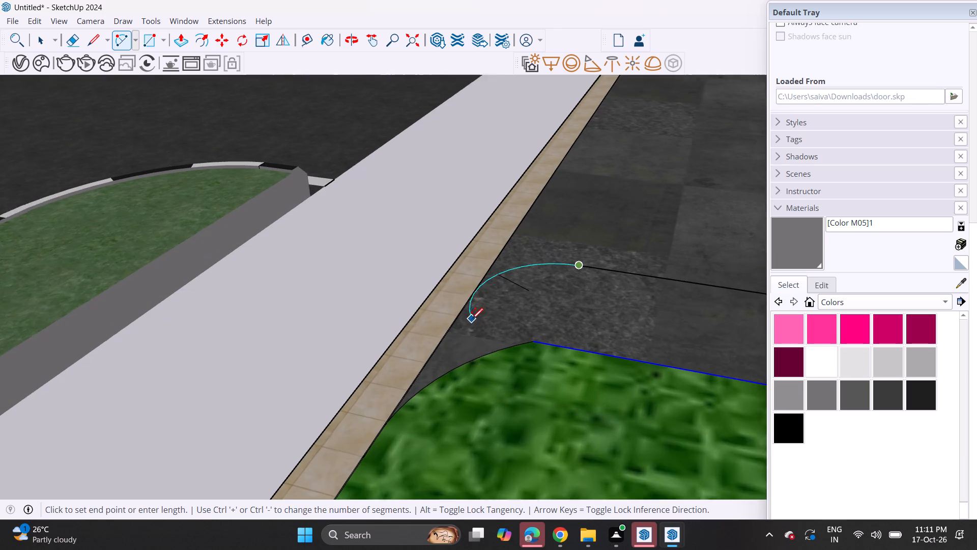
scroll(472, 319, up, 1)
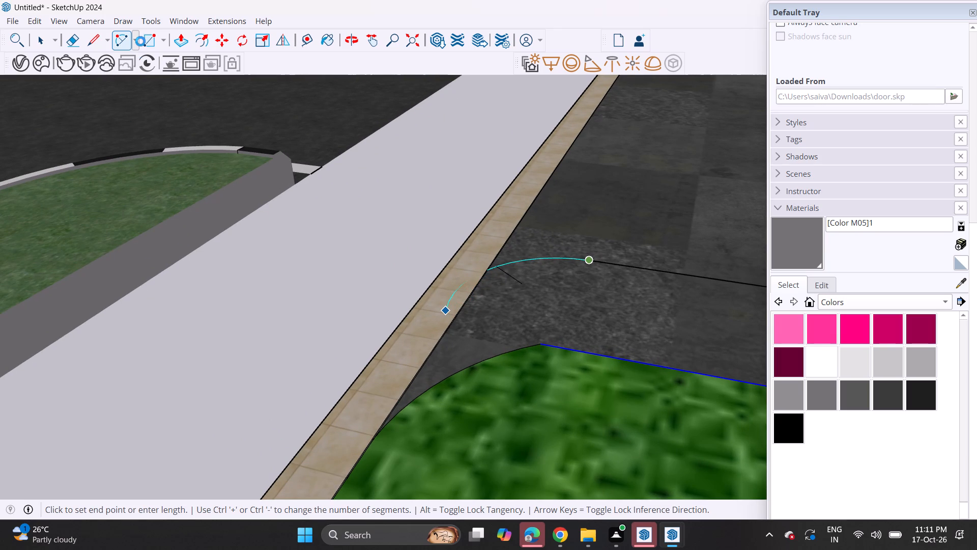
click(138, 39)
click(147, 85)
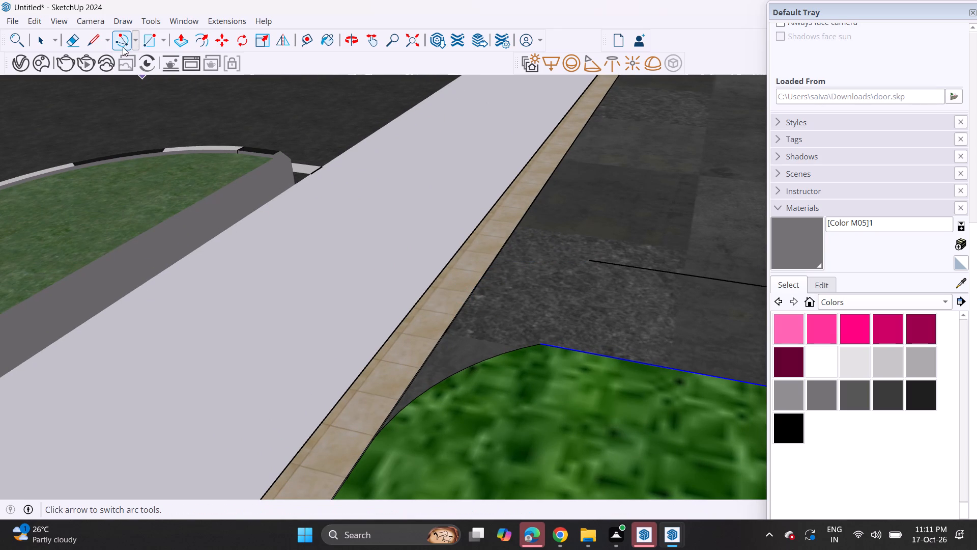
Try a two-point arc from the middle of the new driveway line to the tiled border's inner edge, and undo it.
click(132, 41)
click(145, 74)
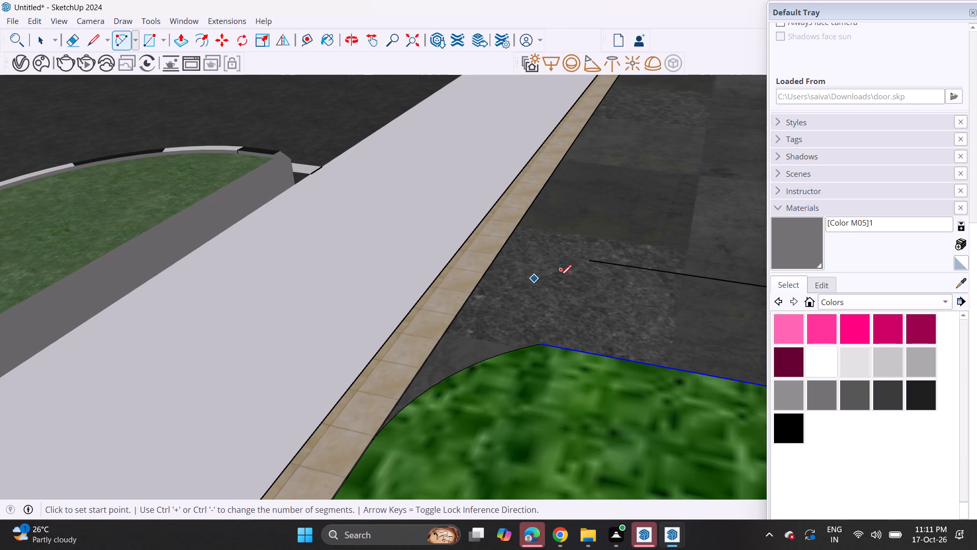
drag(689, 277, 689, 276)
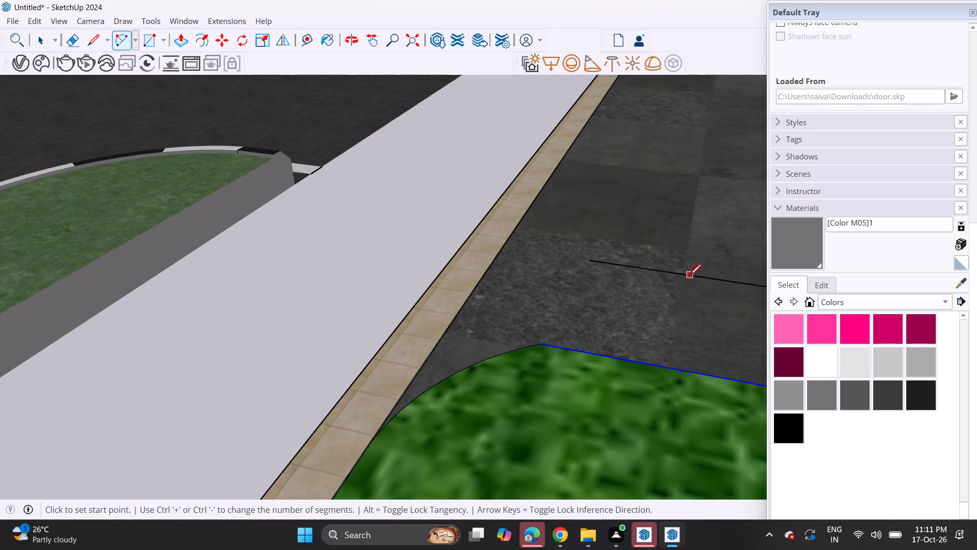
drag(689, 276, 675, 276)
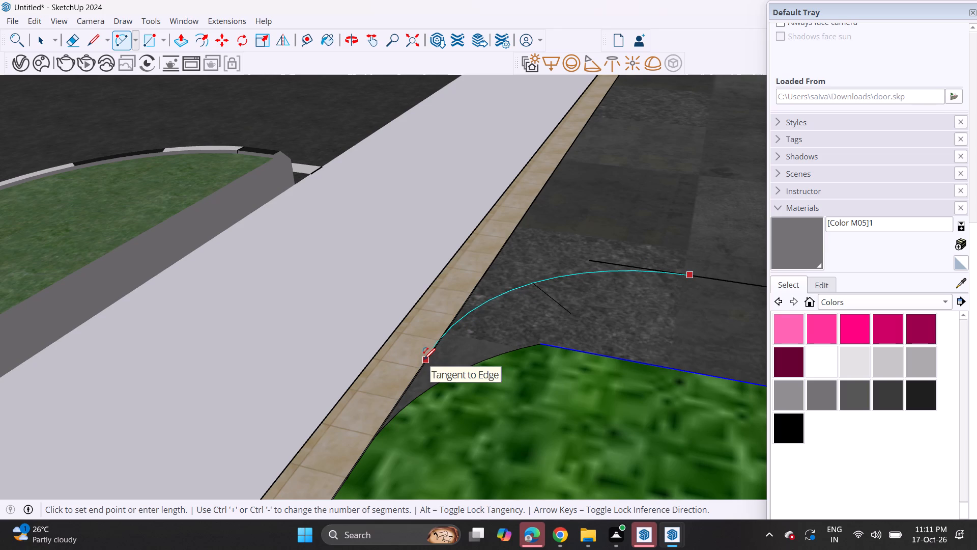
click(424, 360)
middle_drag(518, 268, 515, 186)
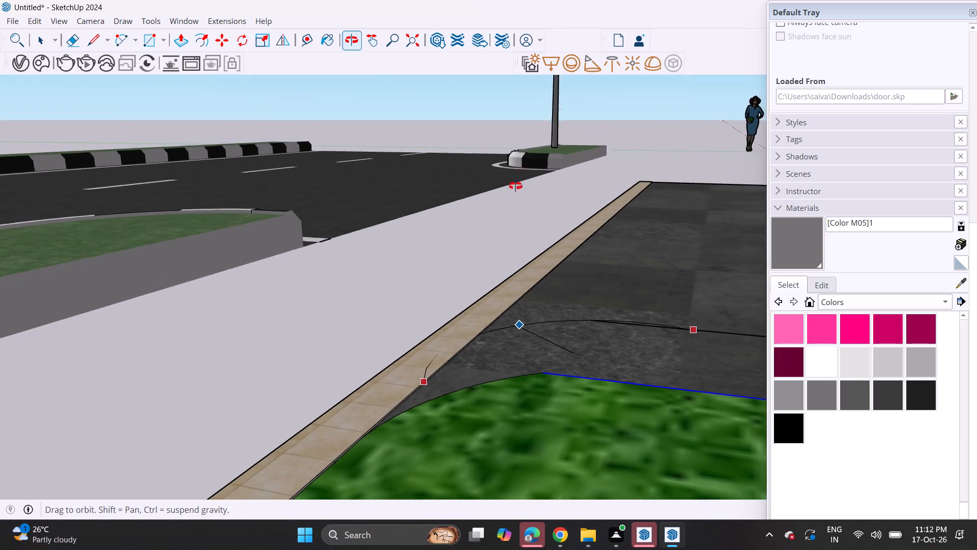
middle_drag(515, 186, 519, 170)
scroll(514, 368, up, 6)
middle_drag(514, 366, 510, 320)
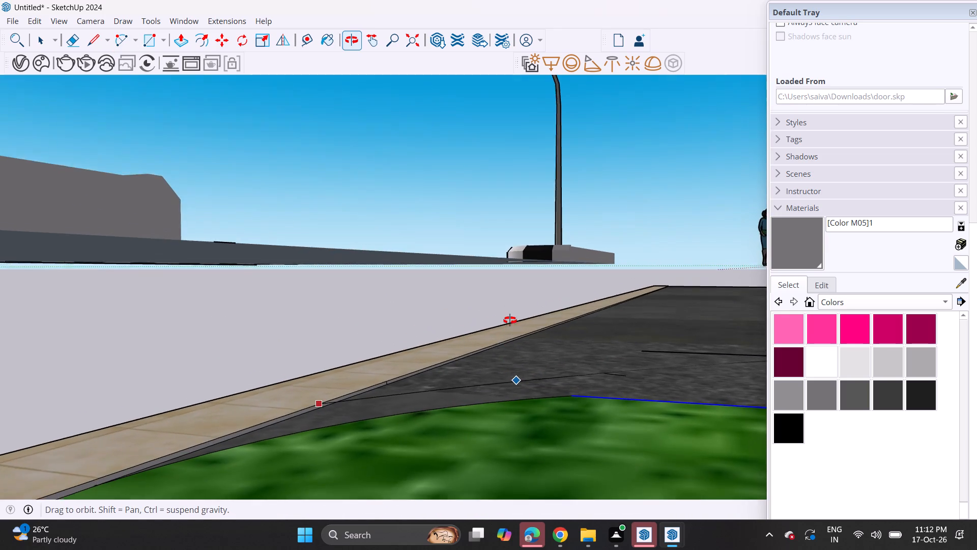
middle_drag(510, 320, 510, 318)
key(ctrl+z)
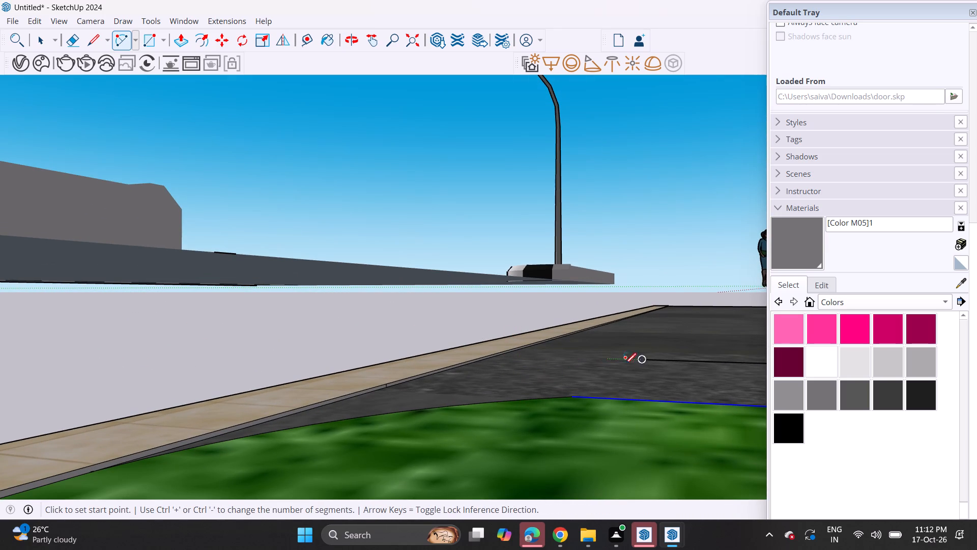
Draw a two-point arc from the road-side end of the new driveway line to the tiled border, curving outward like the lawn's rounded corner.
click(640, 361)
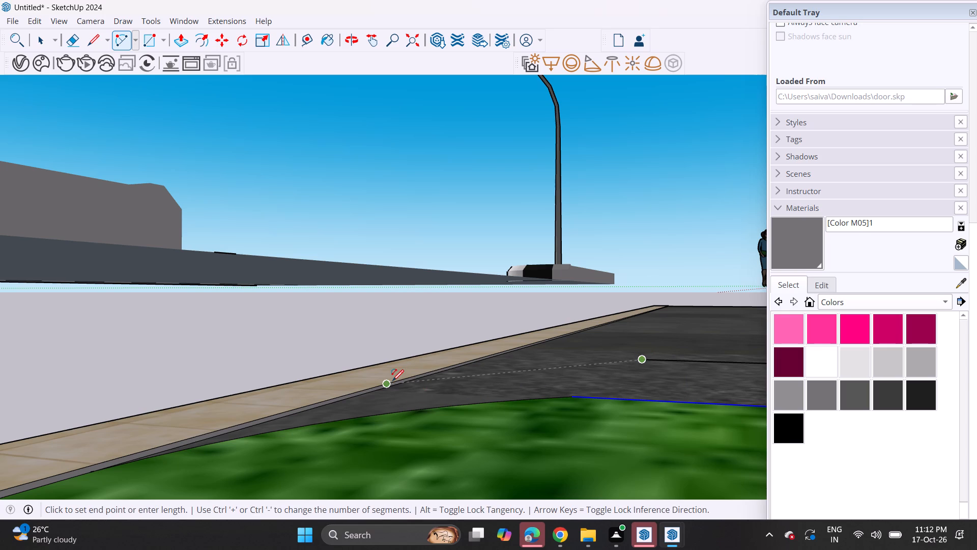
click(382, 391)
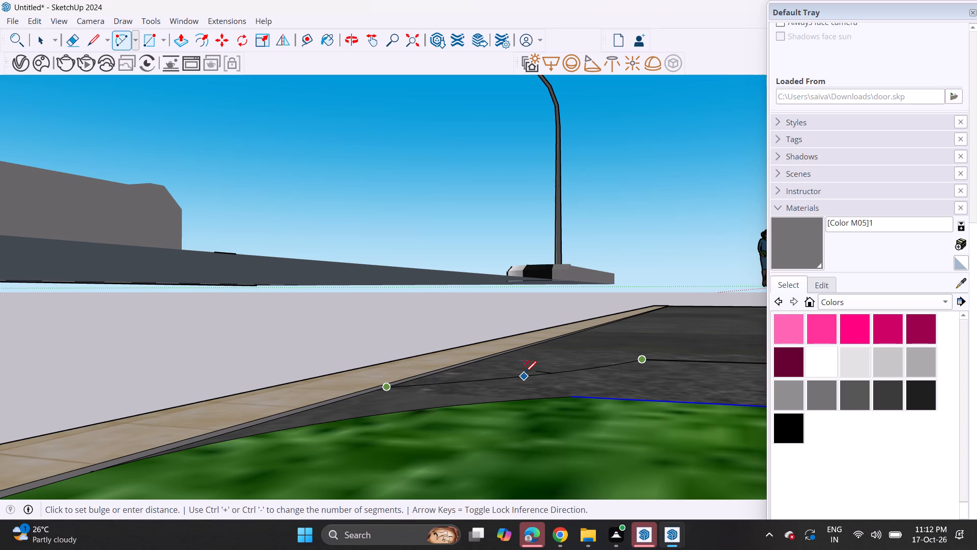
middle_drag(525, 372, 551, 499)
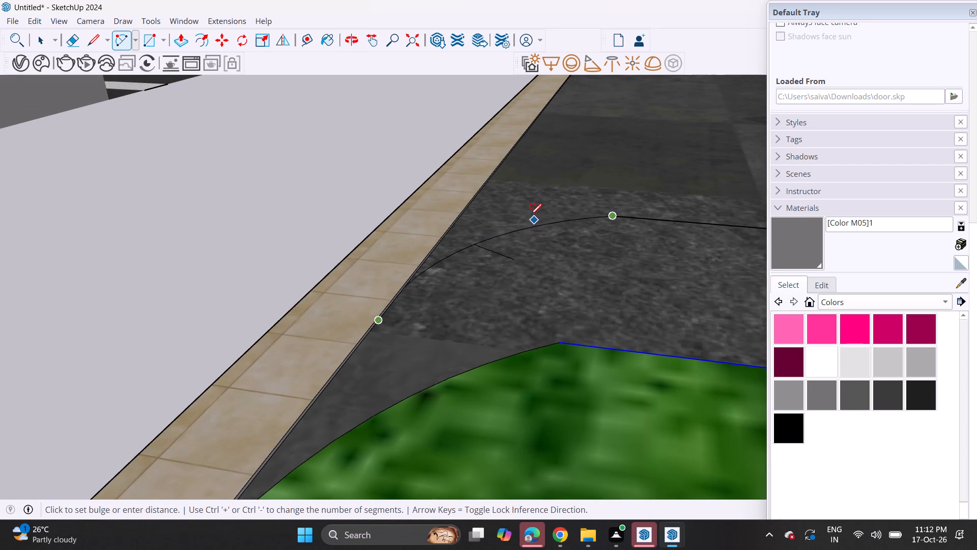
click(529, 213)
Sample the front lawn's grass material, Color M04, and apply it to the new strip between the driveway line and the lawn.
middle_drag(514, 259, 543, 298)
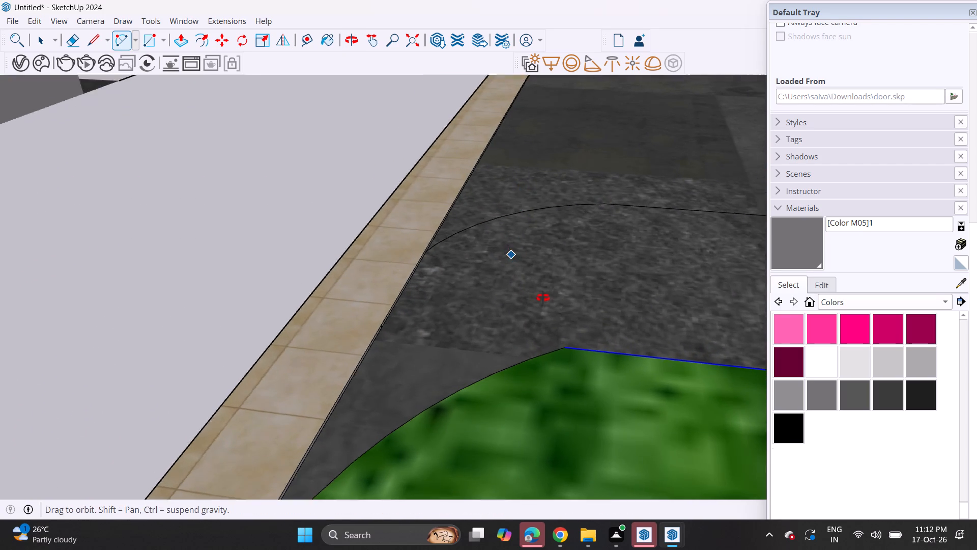
middle_drag(543, 298, 600, 328)
scroll(608, 313, down, 17)
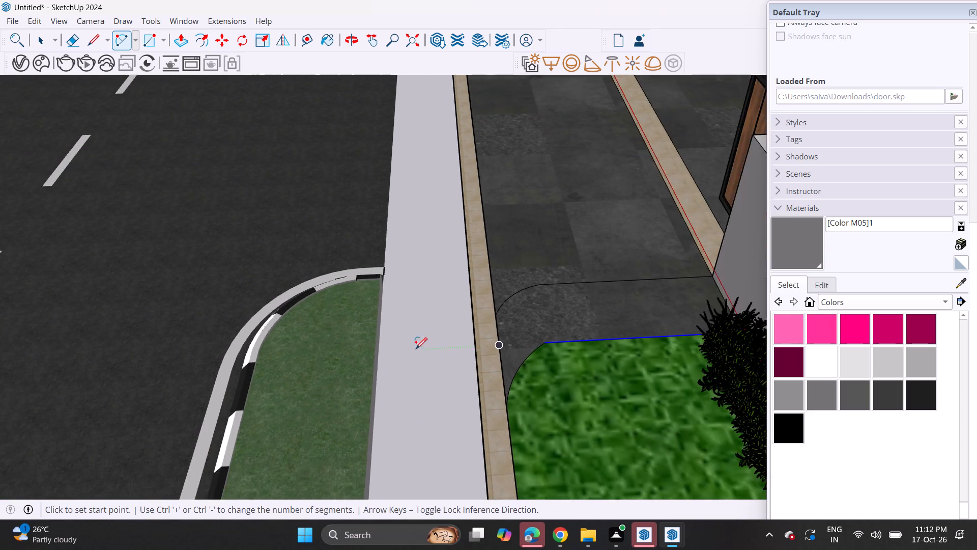
scroll(416, 349, down, 5)
middle_drag(353, 347, 775, 422)
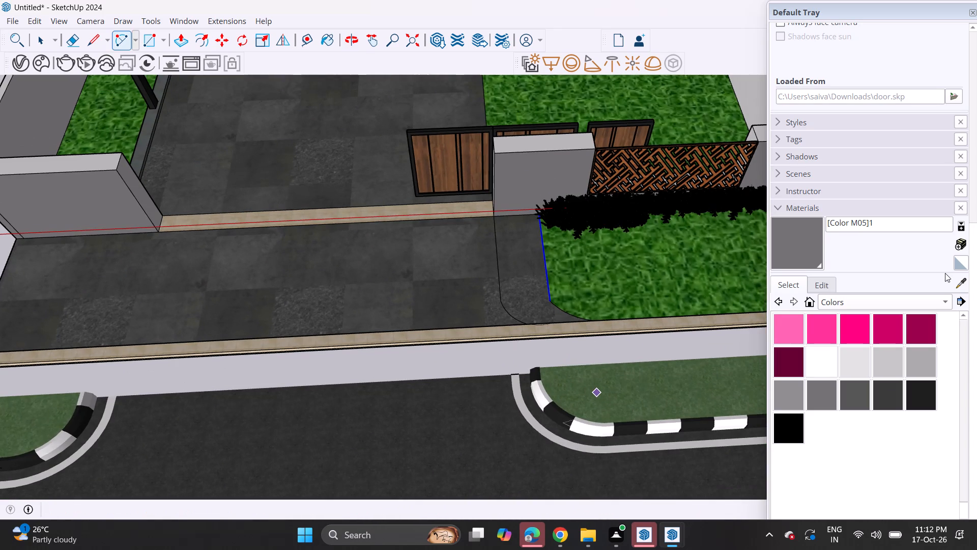
click(957, 286)
click(659, 278)
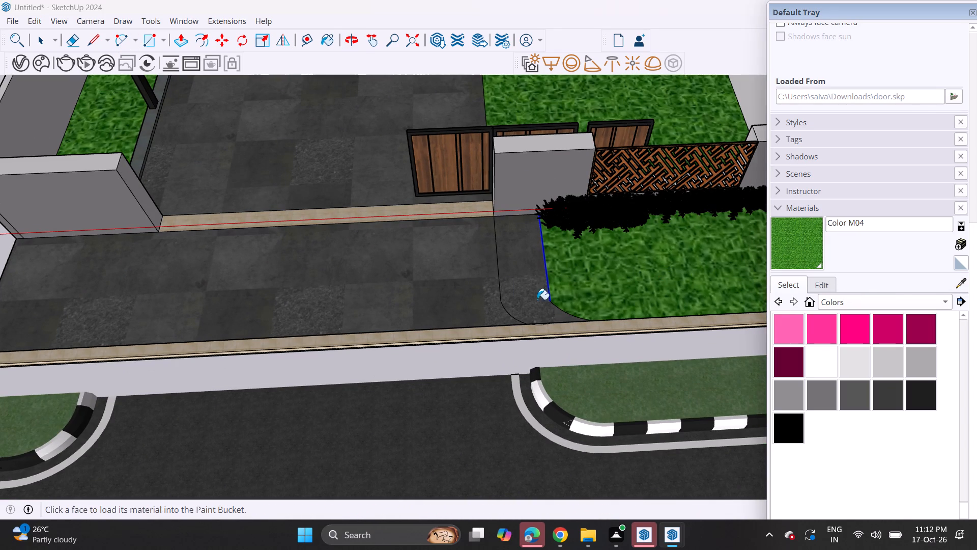
click(529, 269)
key(space)
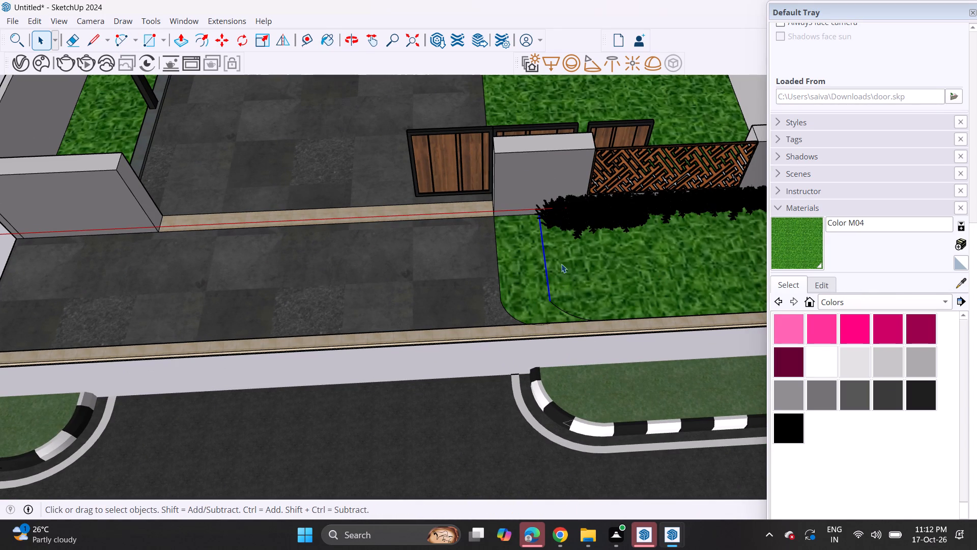
Delete the old straight edge and corner arc separating the grass strip from the front lawn.
click(564, 262)
scroll(554, 279, up, 4)
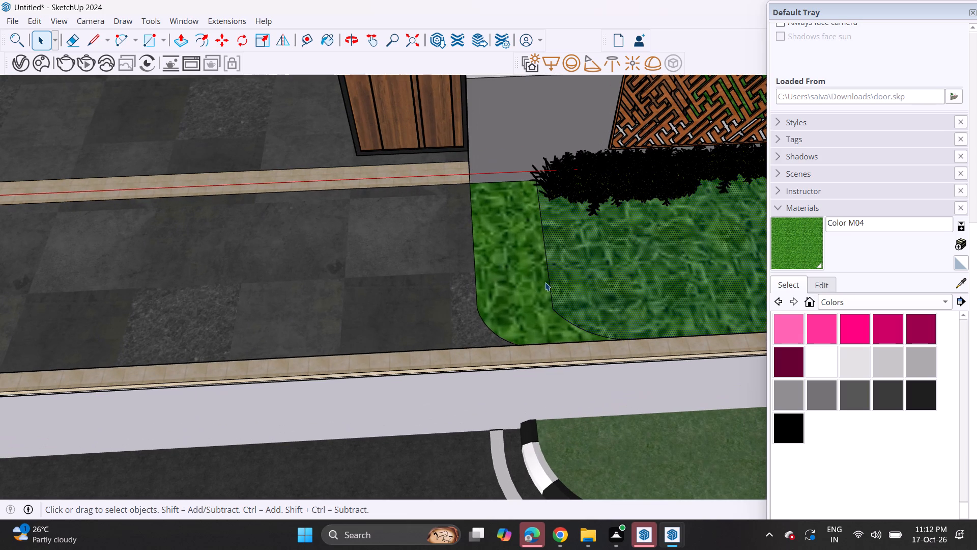
click(550, 279)
scroll(550, 279, up, 4)
key(Delete)
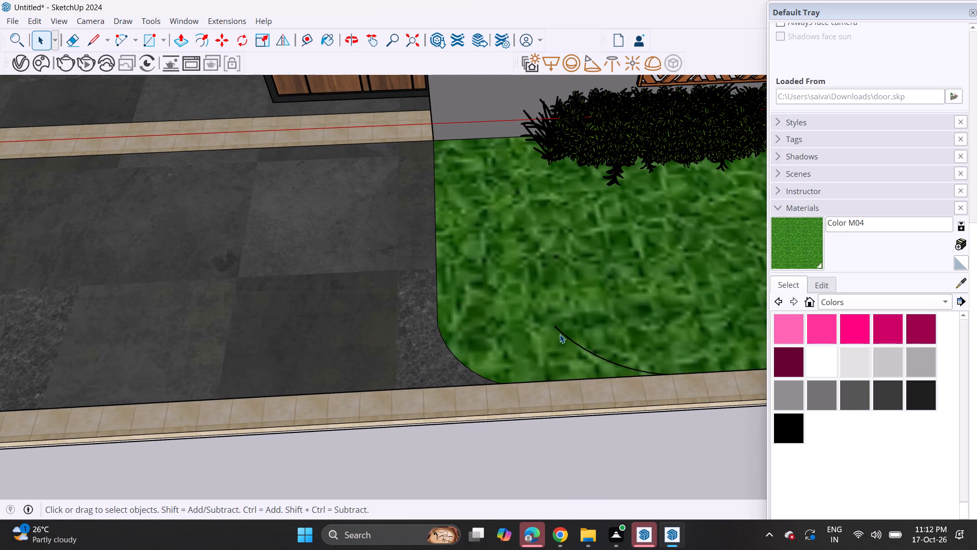
click(560, 334)
key(Delete)
Move the road by its lawn-side corner to the plot's front corner, closing the gap along the tiled border.
scroll(557, 330, down, 15)
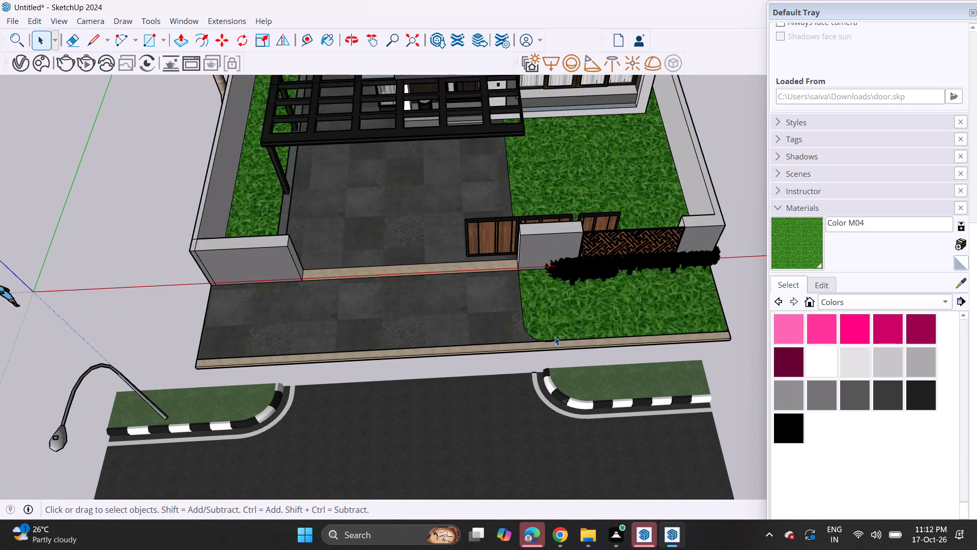
middle_drag(557, 356, 303, 271)
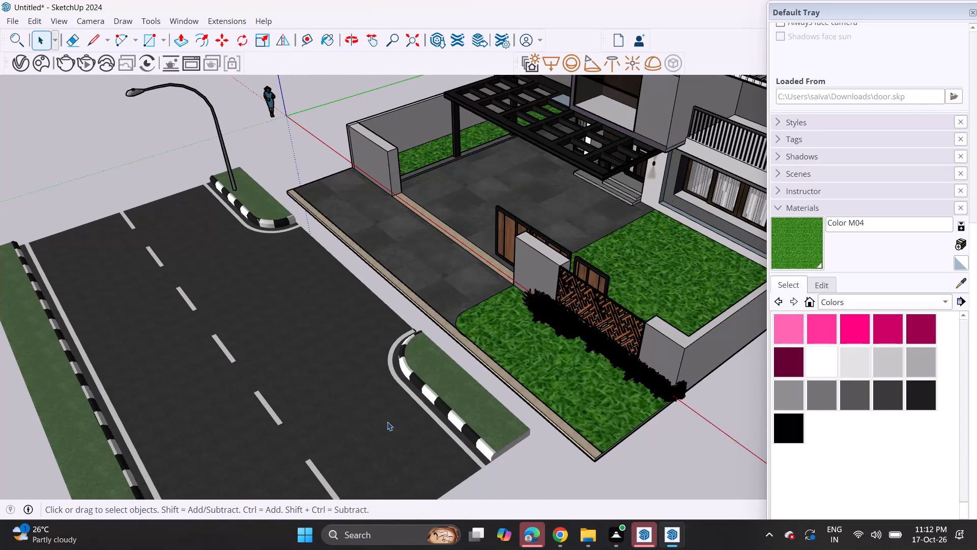
click(386, 447)
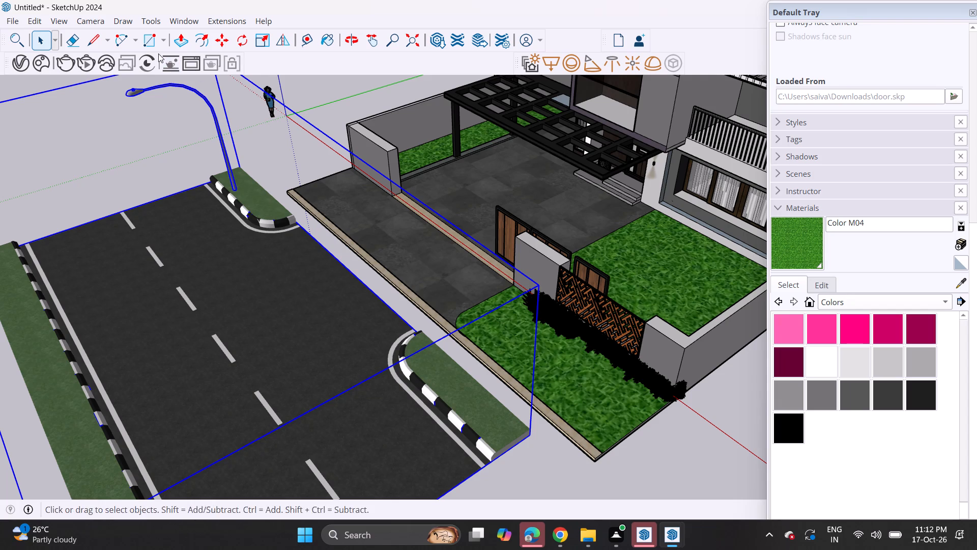
click(222, 44)
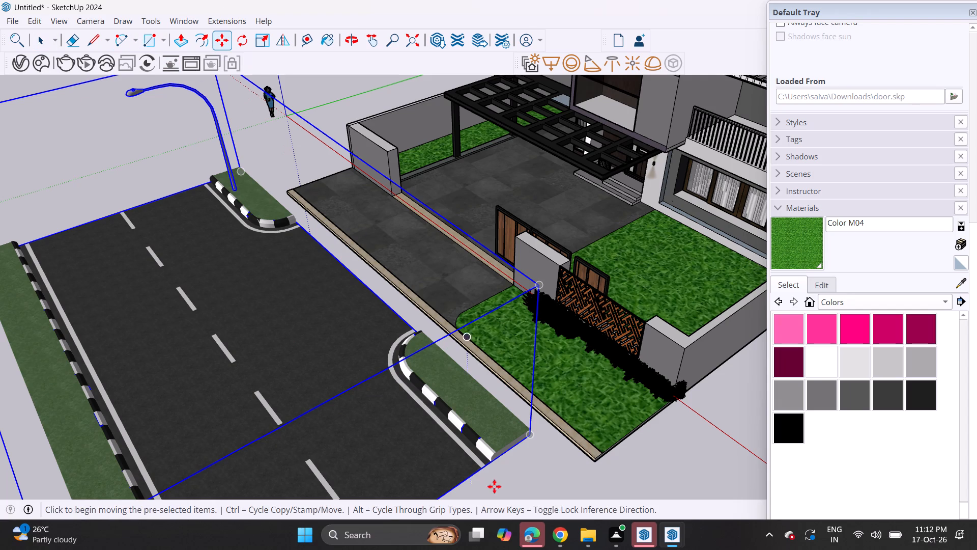
click(529, 437)
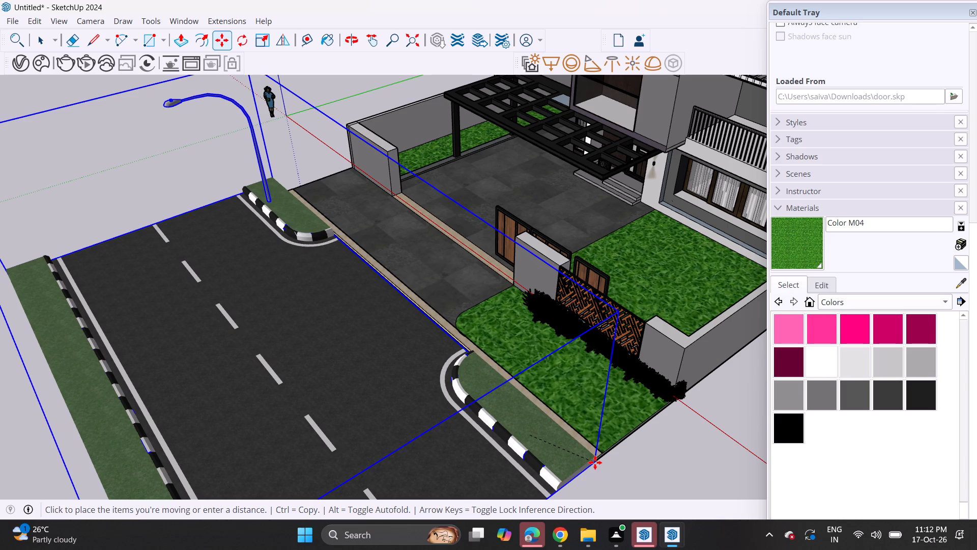
middle_drag(591, 454, 479, 267)
scroll(583, 451, up, 1)
scroll(485, 259, up, 2)
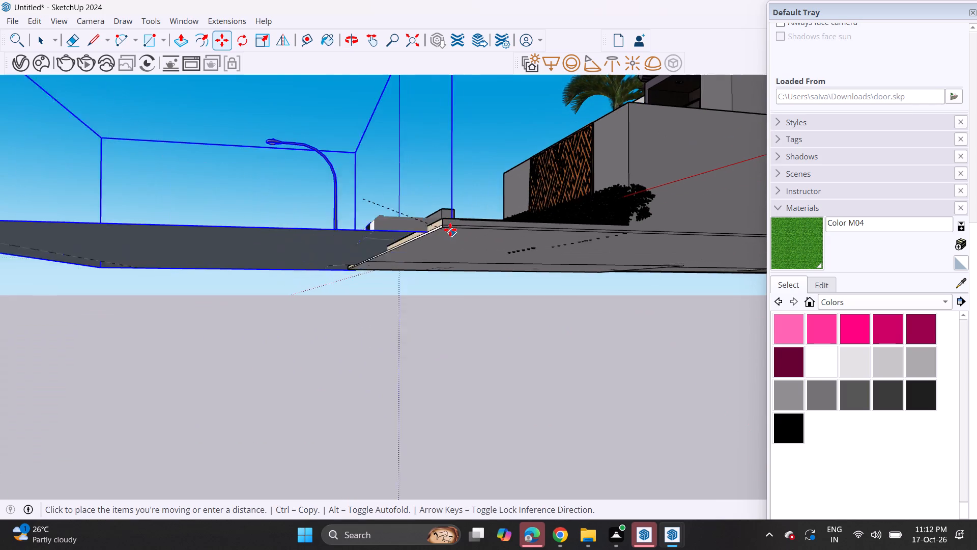
scroll(450, 230, up, 3)
middle_drag(446, 227, 439, 249)
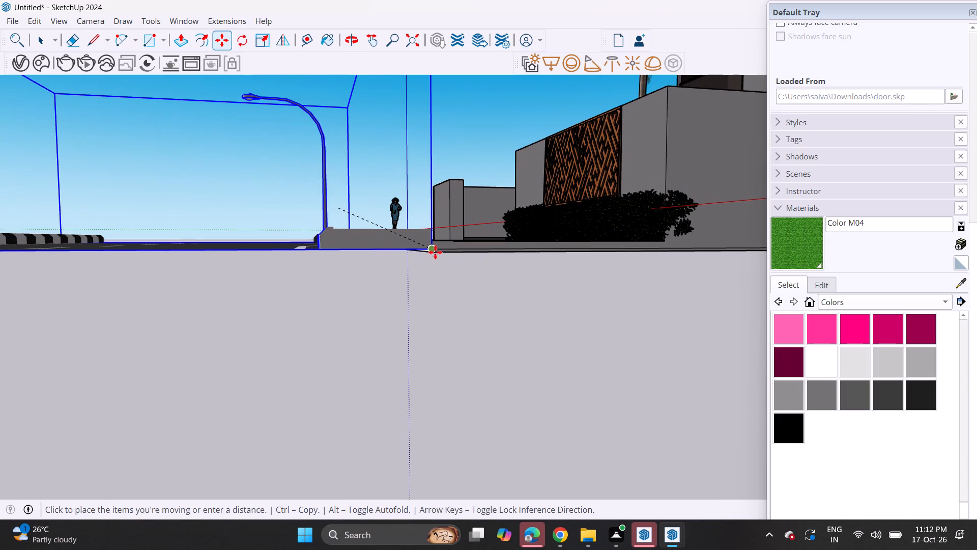
click(433, 262)
Move the road vertically so its base corner meets the lower edge of the plot slab at the front corner.
middle_drag(379, 207, 404, 237)
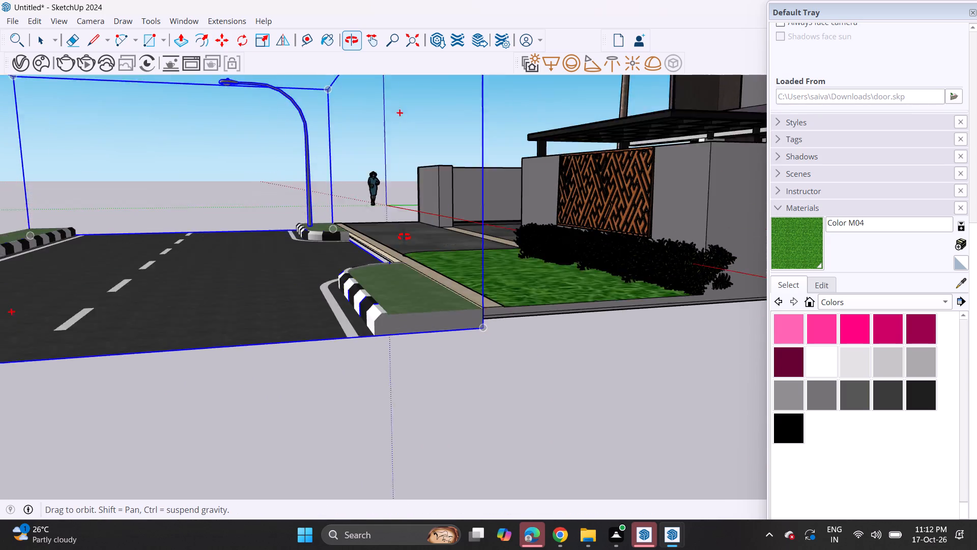
middle_drag(404, 237, 421, 251)
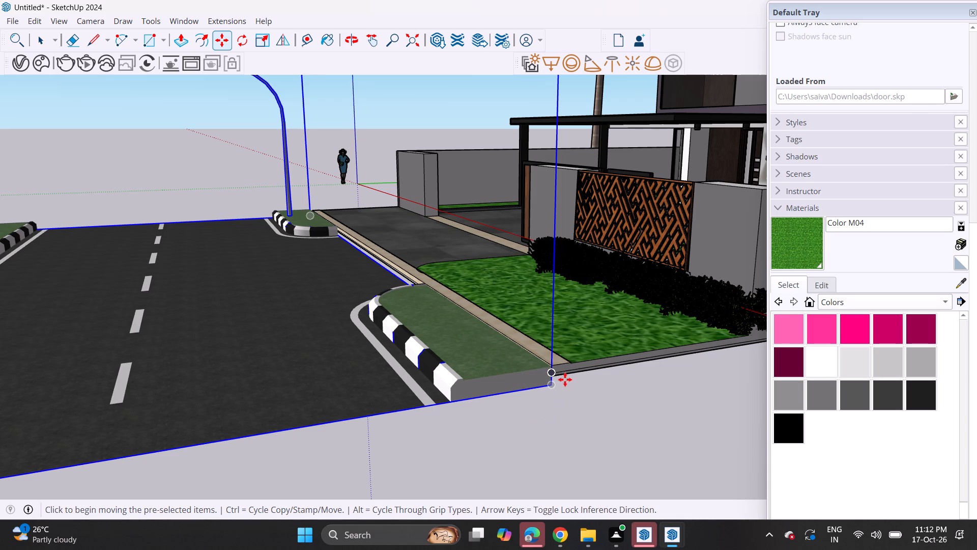
scroll(564, 379, up, 4)
click(550, 389)
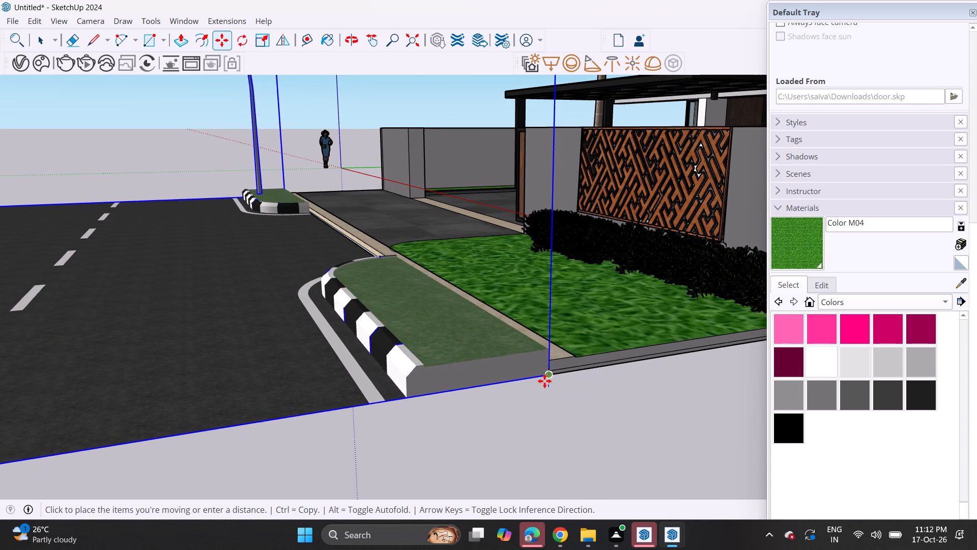
middle_drag(553, 375, 544, 336)
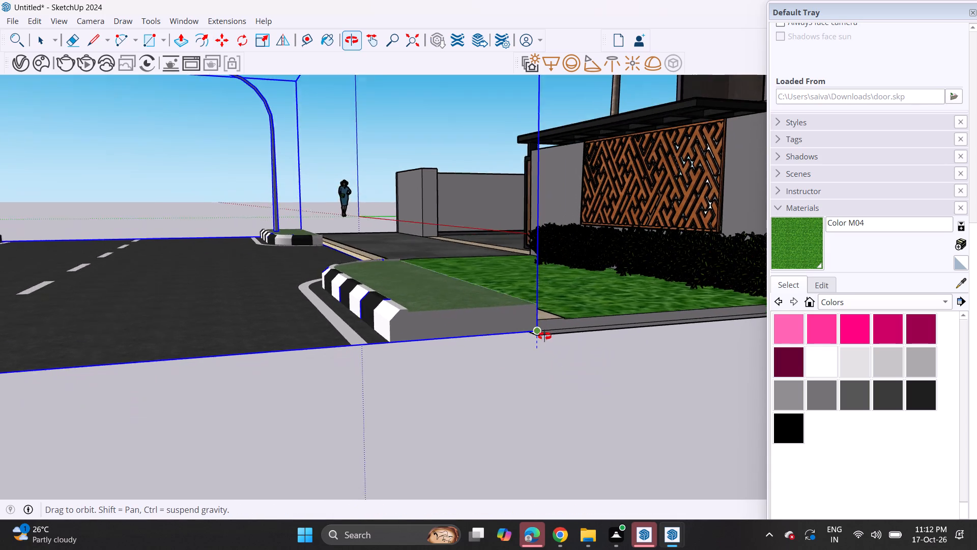
middle_drag(544, 336, 544, 333)
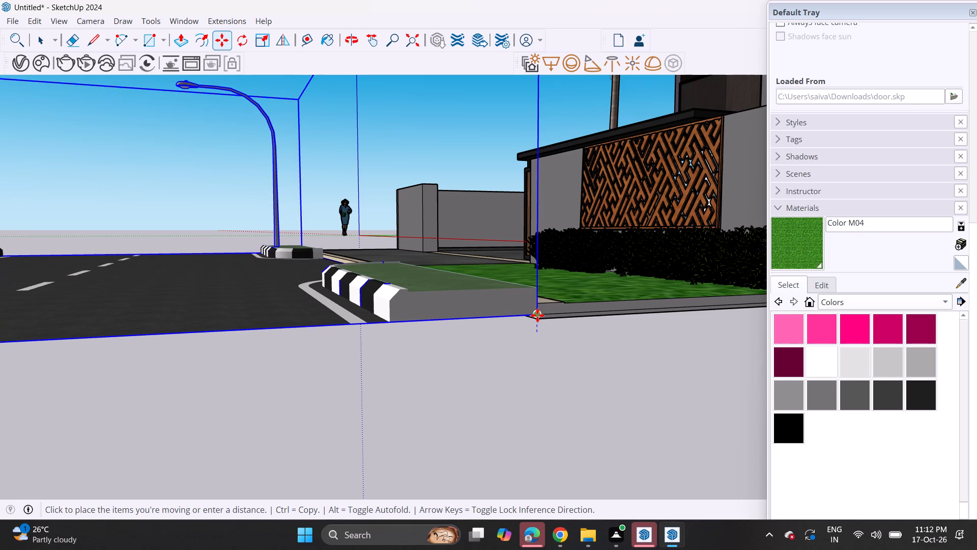
click(538, 321)
middle_drag(308, 221, 391, 266)
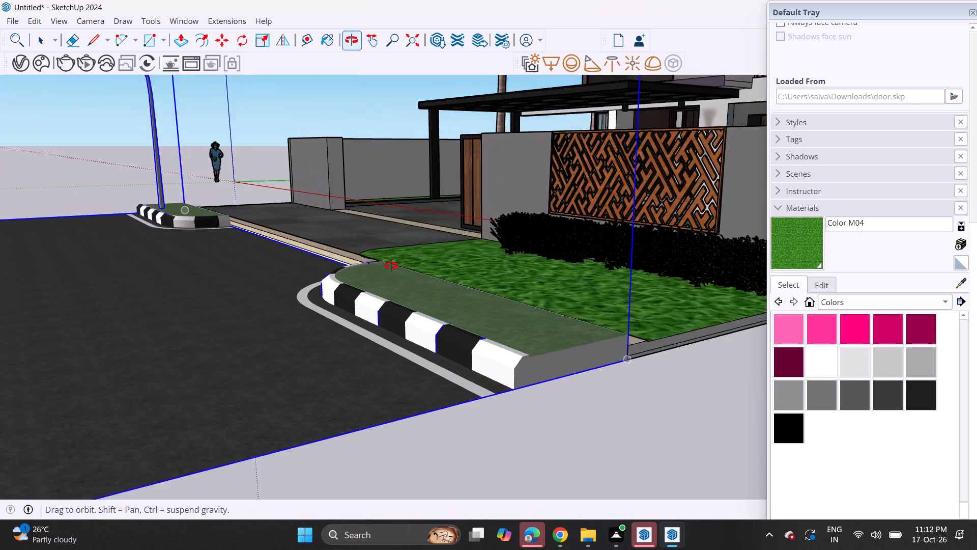
Shift the selected road sideways along the plot front, away from the lawn corner toward the street-lamp side, and deselect it.
middle_drag(391, 266, 593, 338)
scroll(417, 298, down, 10)
shift+middle_drag(403, 309, 538, 336)
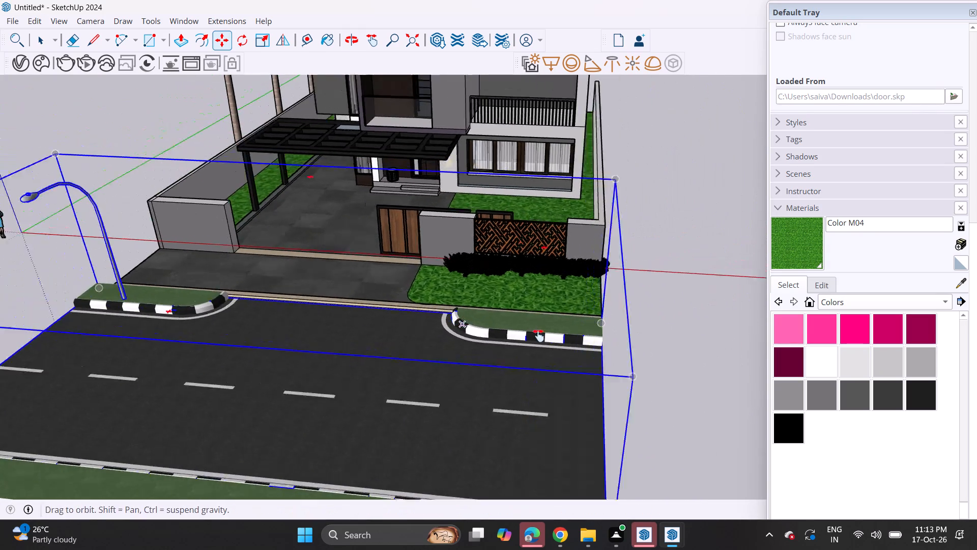
shift+middle_drag(538, 336, 585, 341)
middle_drag(518, 329, 517, 312)
scroll(234, 313, down, 3)
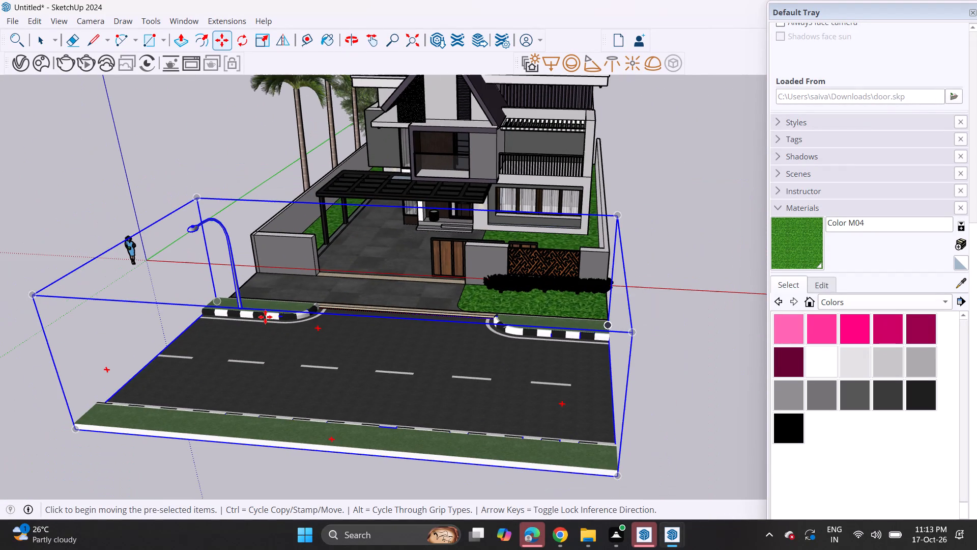
scroll(271, 340, down, 4)
middle_drag(302, 338, 371, 332)
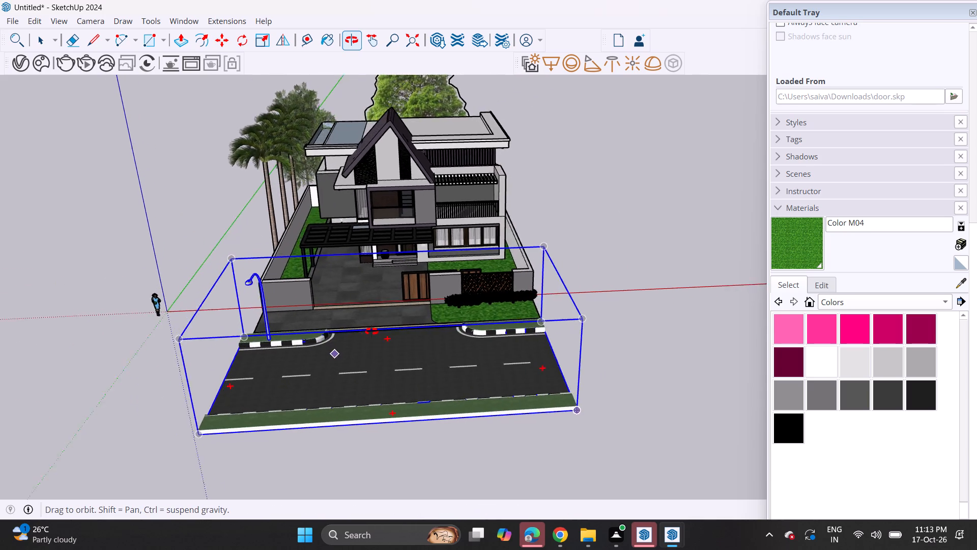
middle_drag(371, 332, 354, 348)
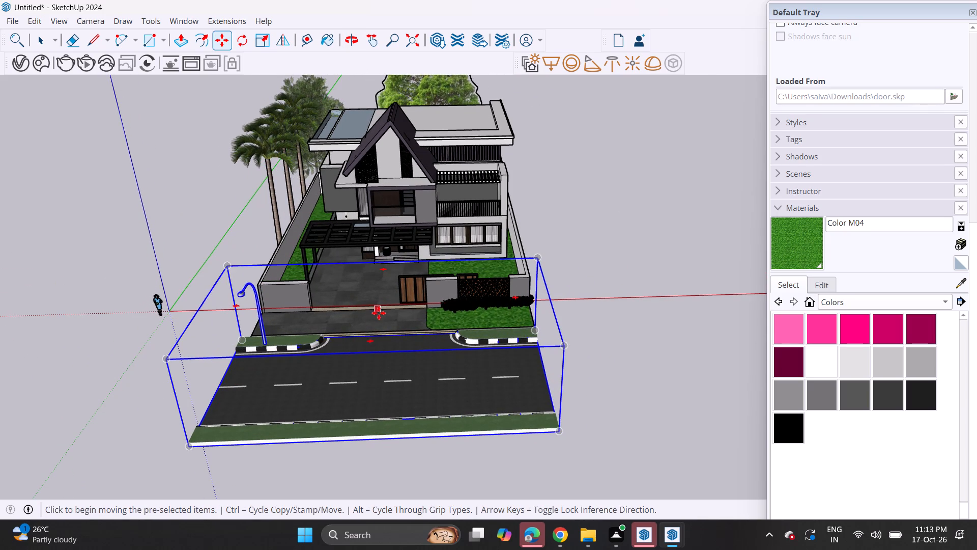
scroll(379, 313, up, 5)
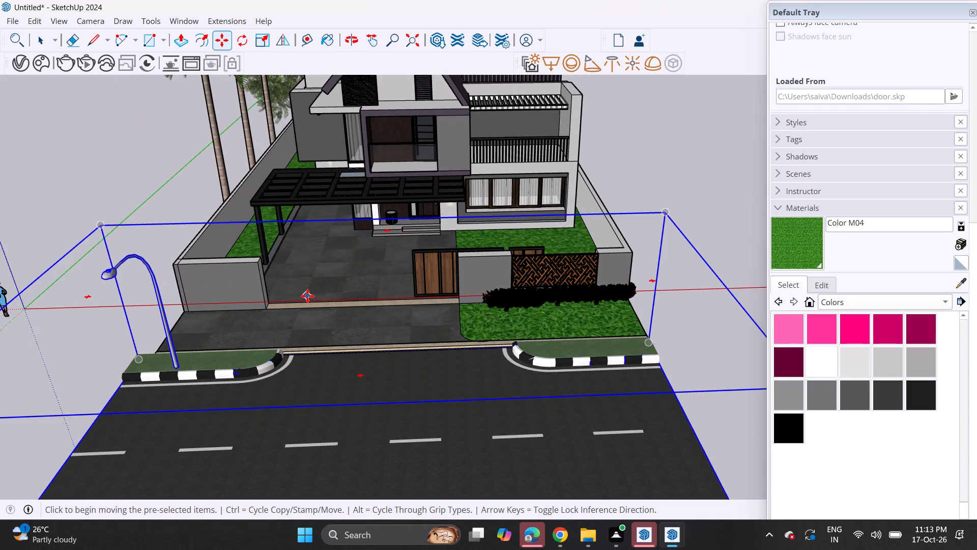
middle_drag(421, 318, 450, 314)
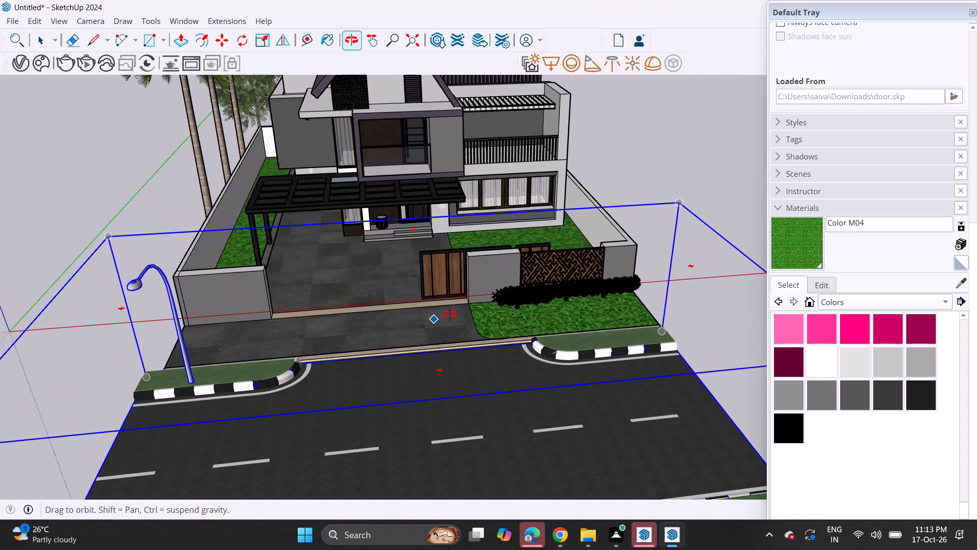
middle_drag(450, 314, 447, 319)
click(427, 406)
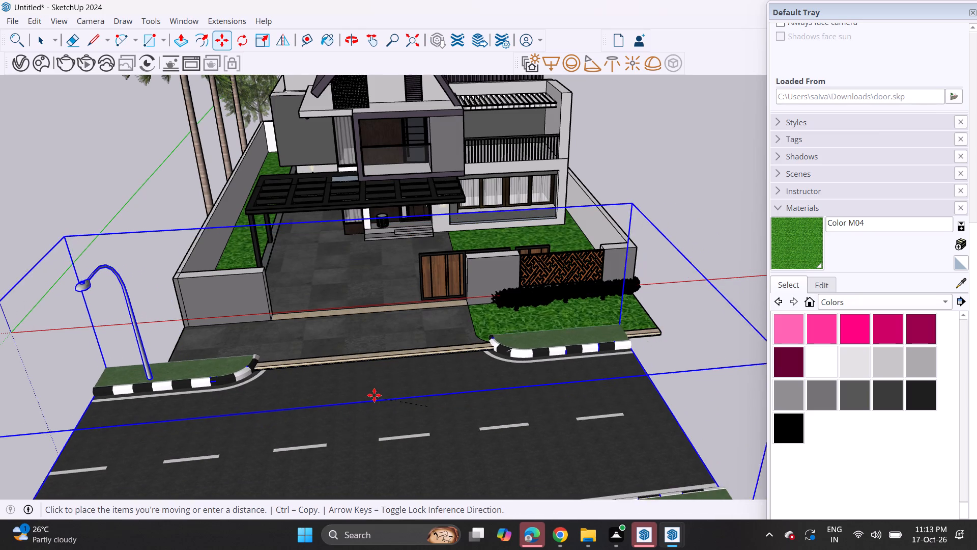
click(377, 417)
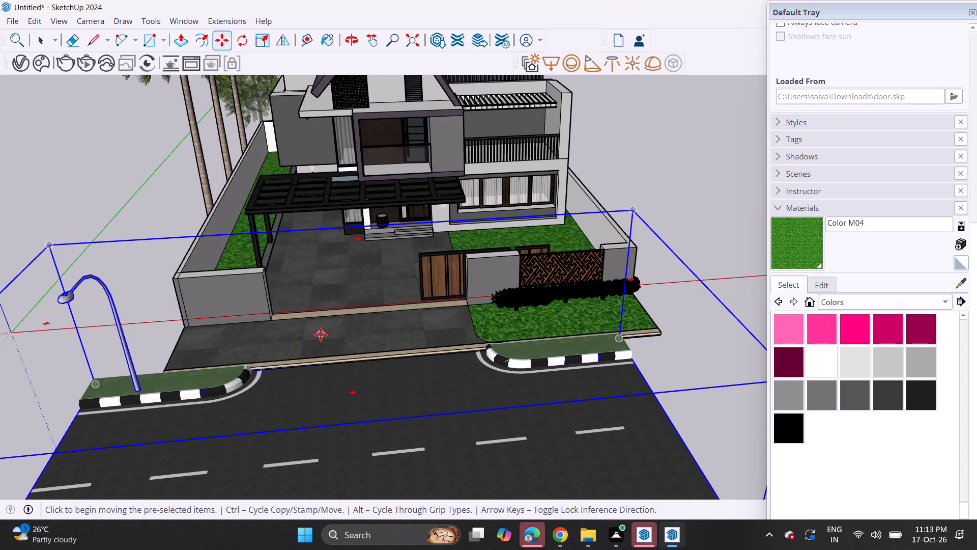
key(space)
click(704, 186)
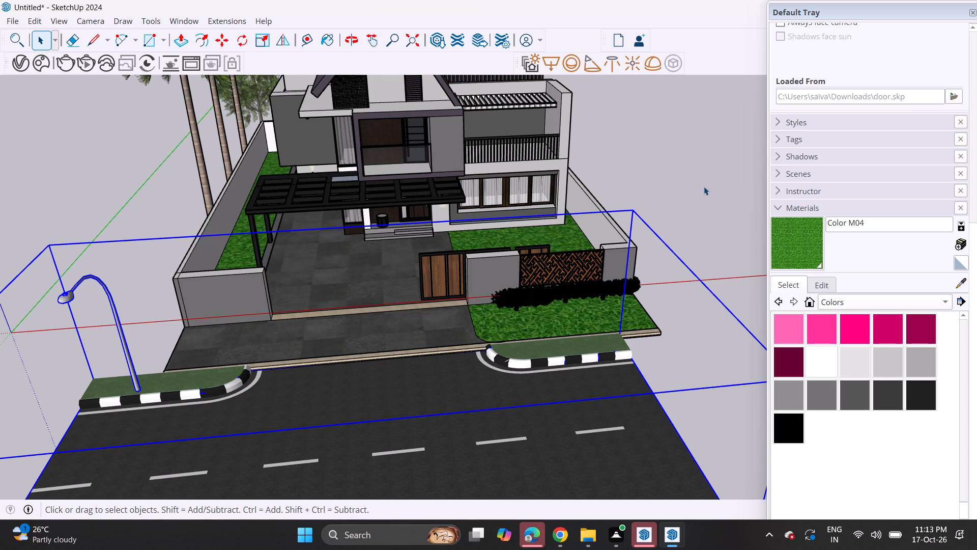
Examine the front elevation together with the shifted road, kerbs and driveway.
middle_drag(426, 337, 412, 240)
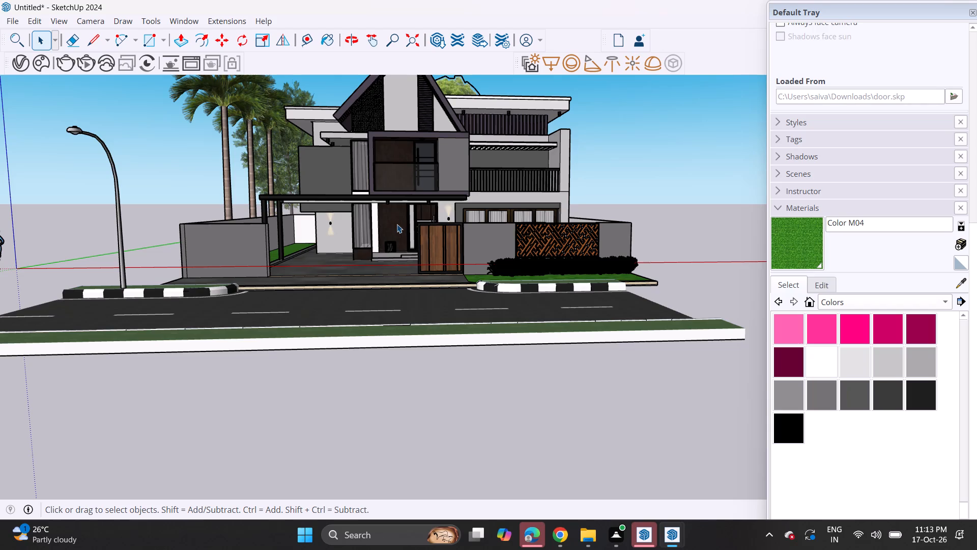
middle_drag(397, 224, 416, 333)
scroll(416, 333, up, 2)
middle_drag(416, 333, 416, 322)
scroll(416, 318, up, 1)
middle_drag(416, 318, 414, 285)
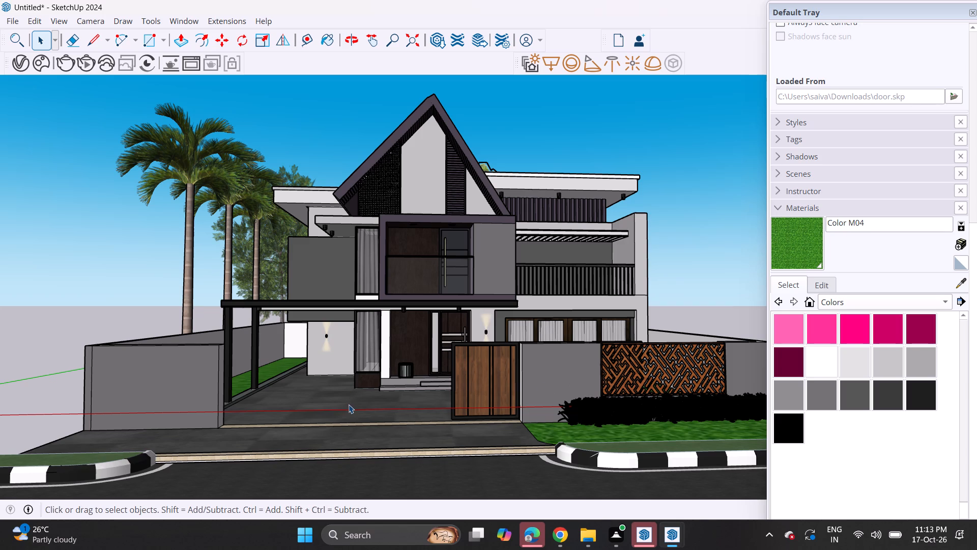
scroll(349, 404, down, 8)
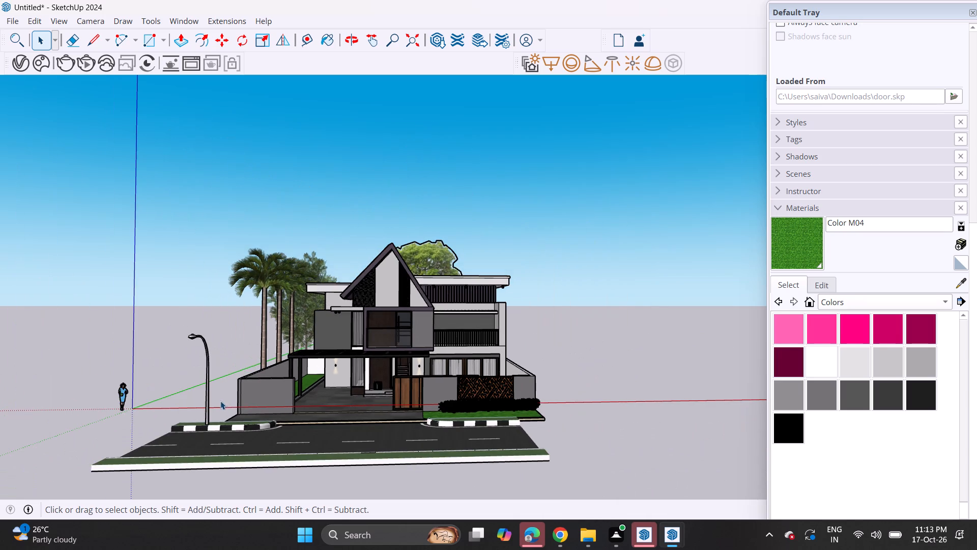
Push/Pull the plot slab's side face outward beyond the carport-side boundary wall, level with the outer end of the lamp kerb.
middle_drag(220, 400, 337, 424)
scroll(304, 458, up, 12)
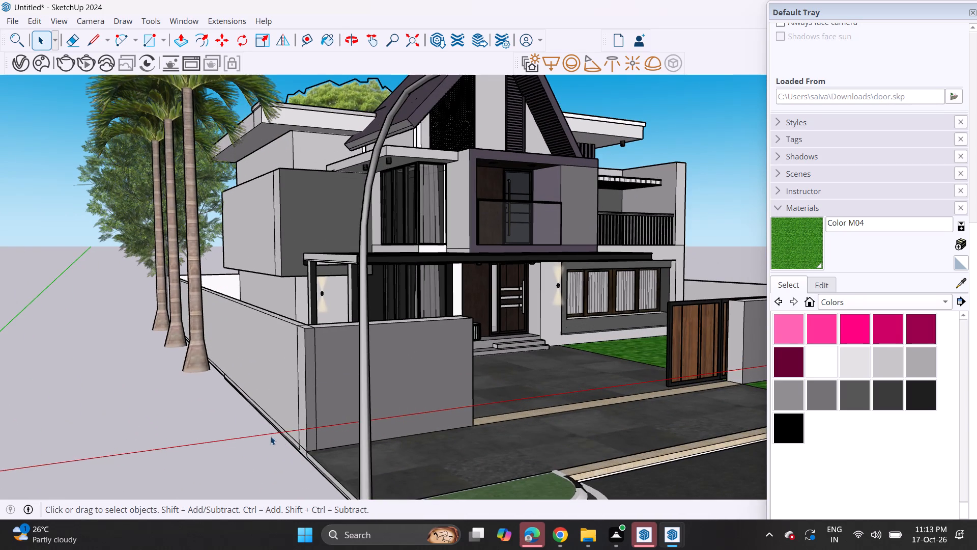
click(183, 39)
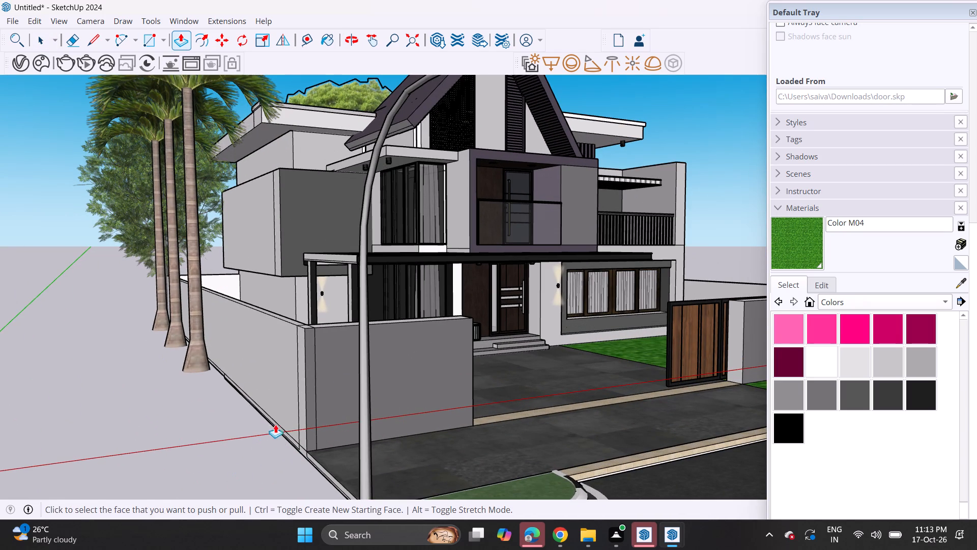
click(281, 429)
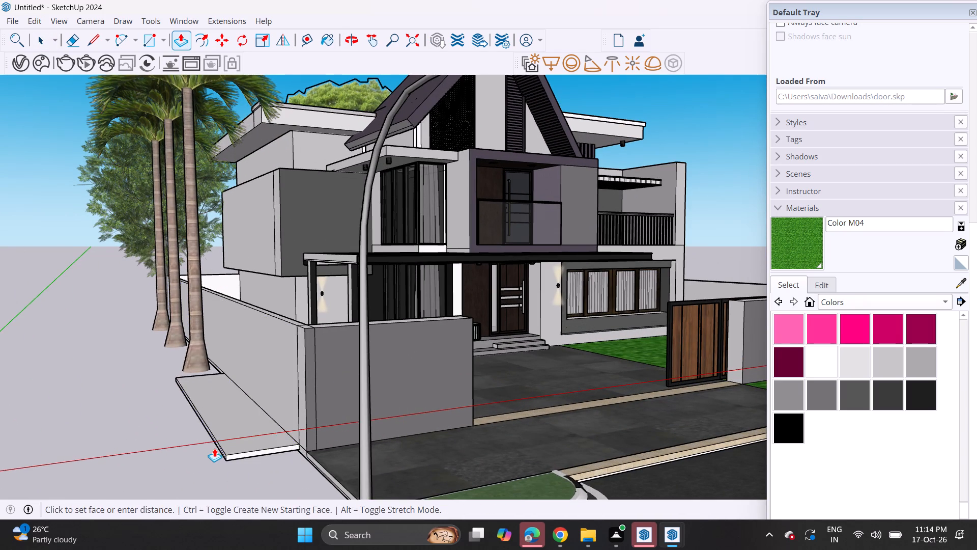
scroll(214, 448, down, 3)
shift+middle_drag(212, 449, 345, 395)
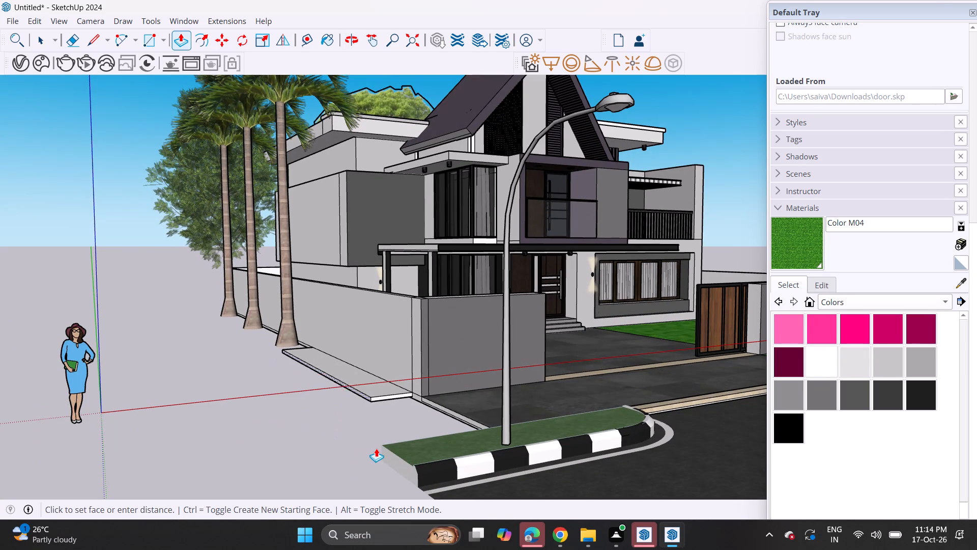
click(384, 461)
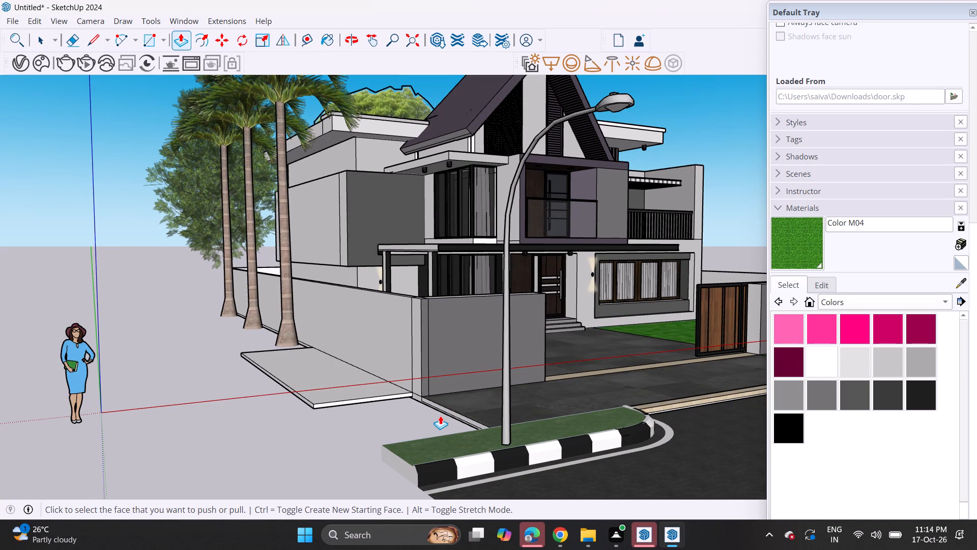
Extend the driveway, wall-corner and rear palm-side faces of the slab outward by the same distance.
double_click(440, 408)
middle_drag(384, 402, 472, 457)
scroll(592, 471, up, 5)
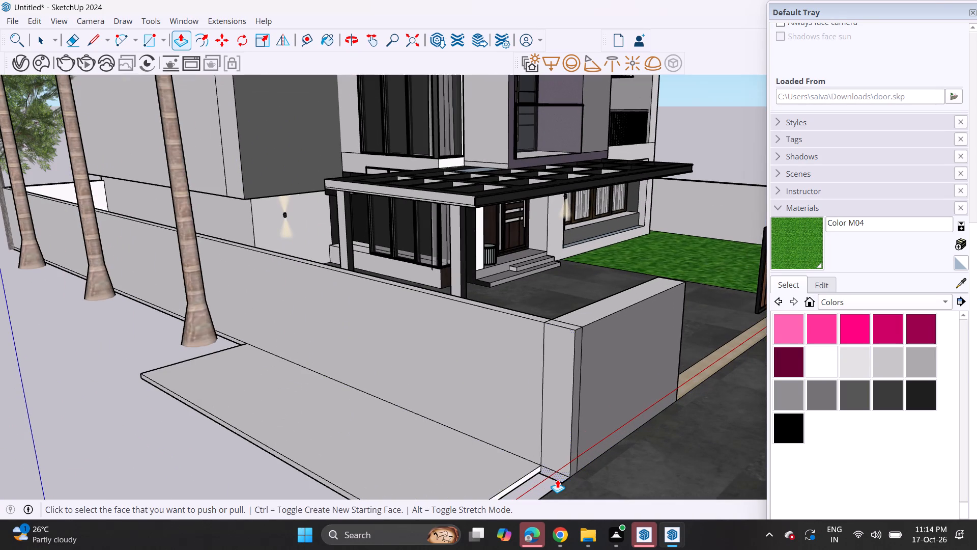
double_click(557, 479)
scroll(513, 455, down, 4)
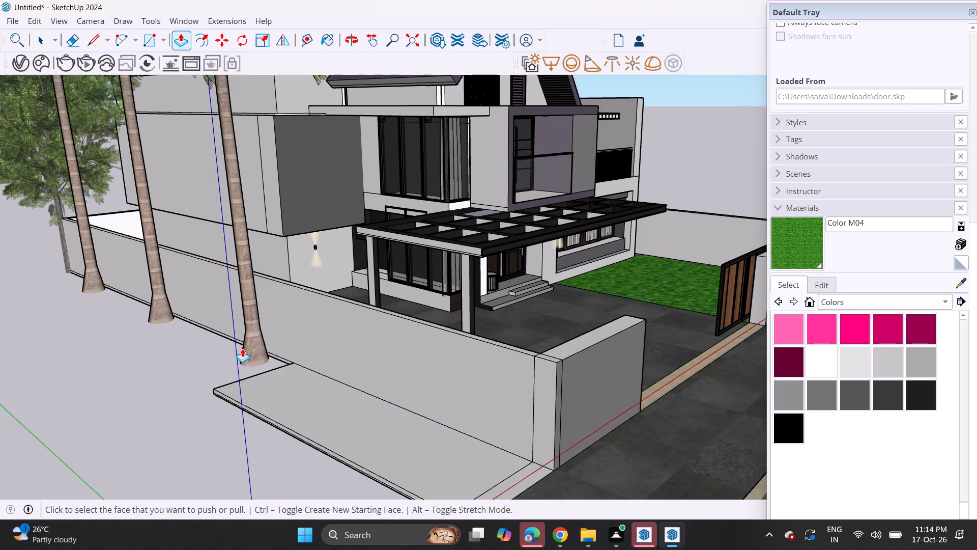
double_click(233, 339)
Paint the front, rear and narrow corner faces of the new side strip outside the boundary wall with grass material Color M04.
middle_drag(317, 386, 264, 393)
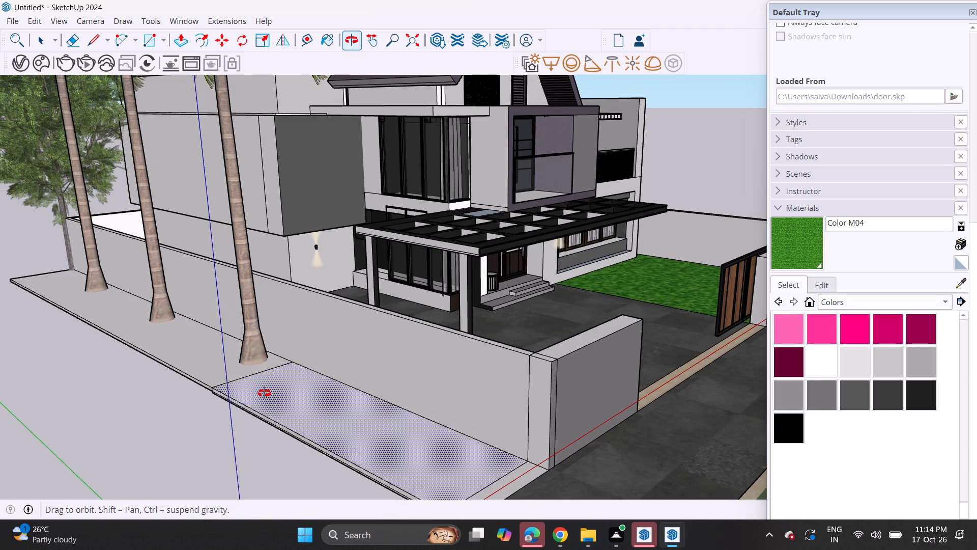
middle_drag(264, 393, 173, 393)
scroll(160, 384, down, 11)
middle_drag(519, 392, 349, 395)
scroll(489, 380, up, 2)
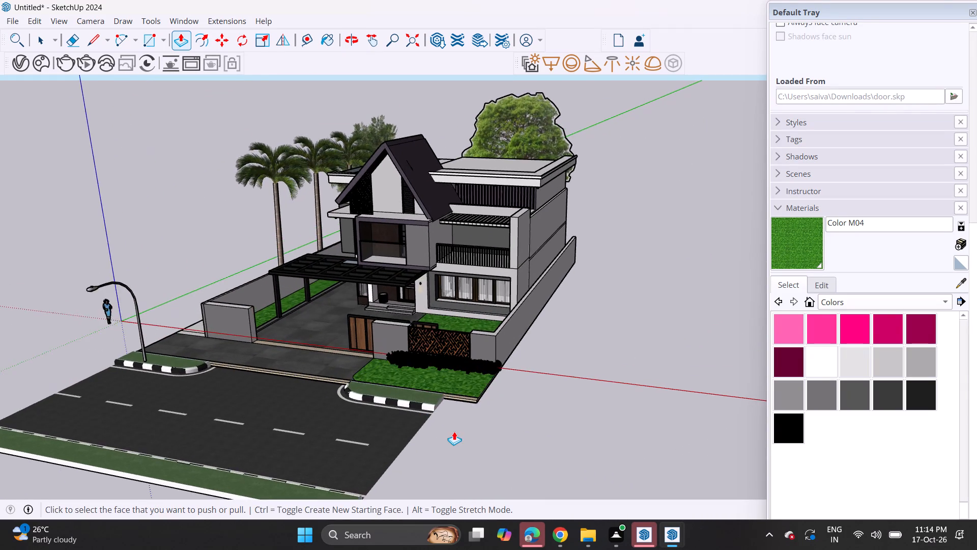
scroll(452, 432, up, 2)
middle_drag(322, 389, 434, 362)
middle_drag(143, 322, 235, 375)
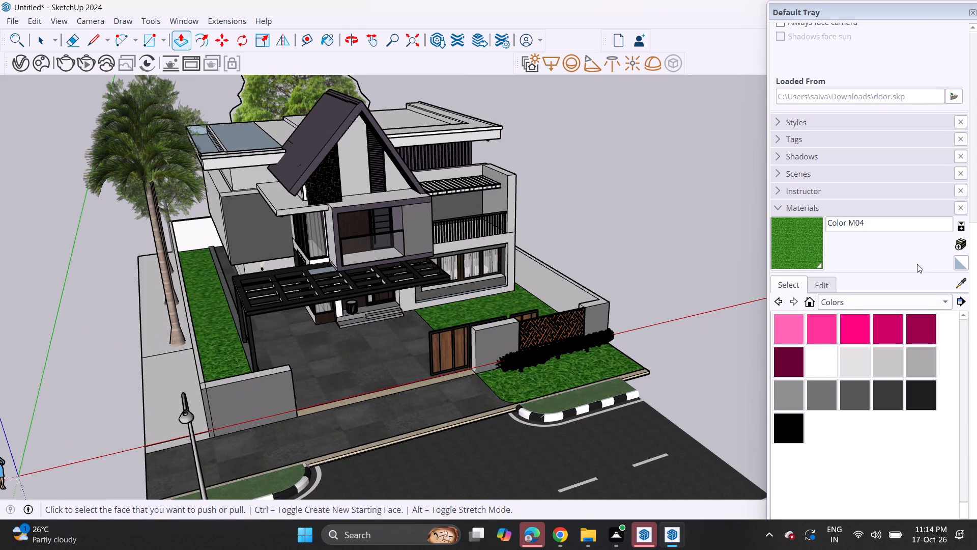
click(806, 246)
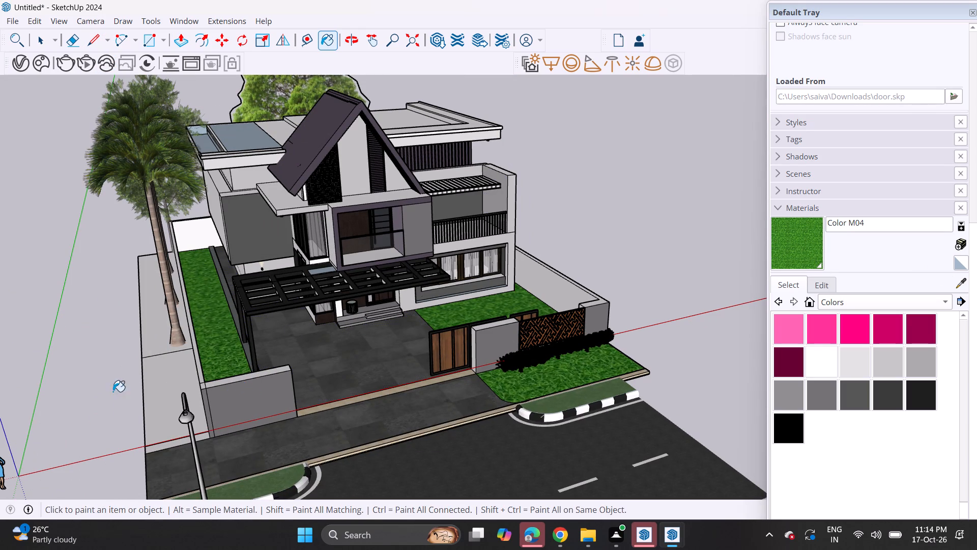
click(149, 384)
click(152, 320)
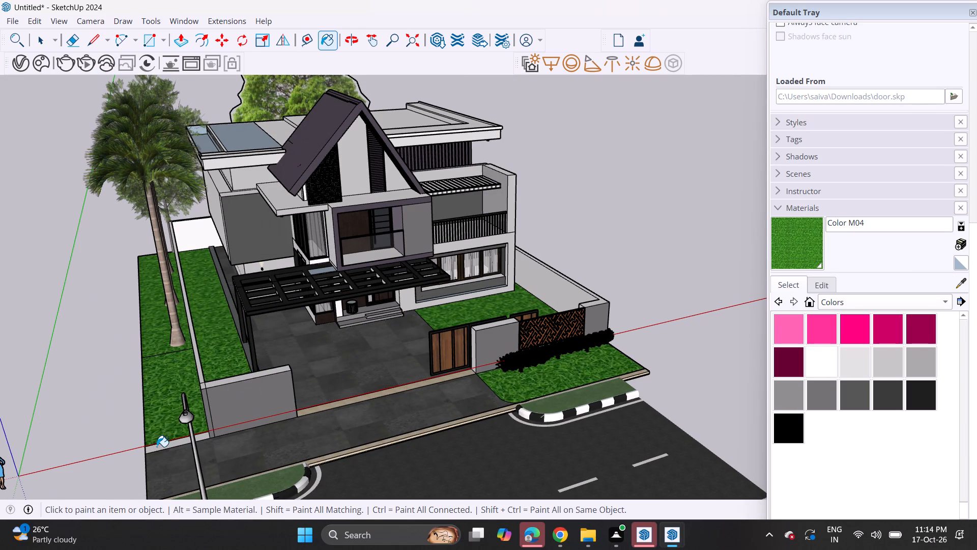
click(157, 447)
Examine the front elevation with the road and the new side grass strip.
middle_drag(322, 425, 262, 352)
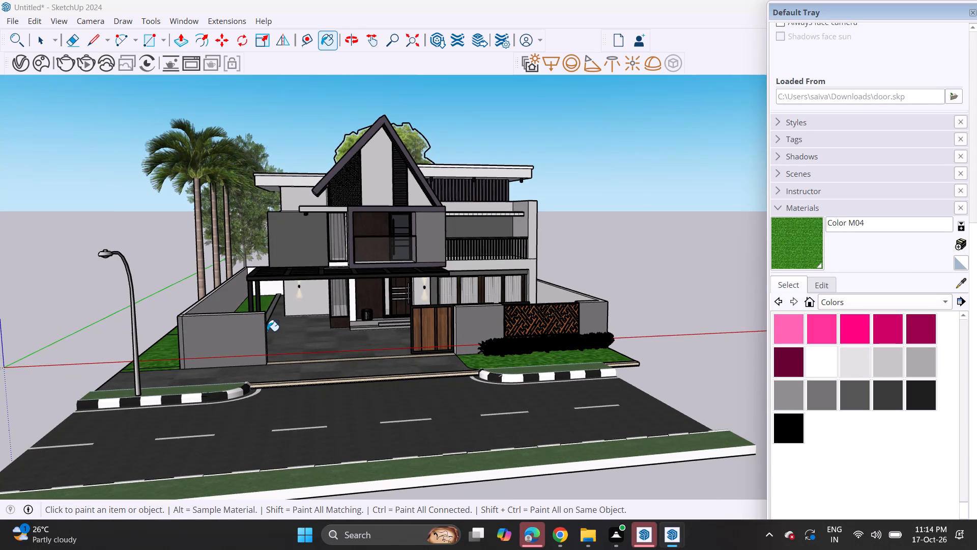
shift+middle_drag(303, 341, 346, 382)
middle_drag(401, 404, 356, 368)
shift+middle_drag(345, 352, 381, 393)
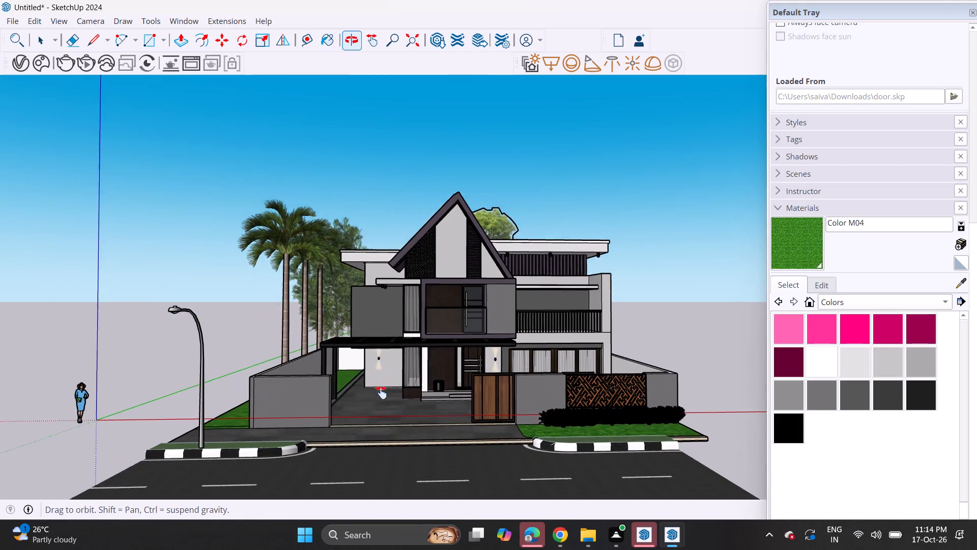
shift+middle_drag(381, 393, 385, 396)
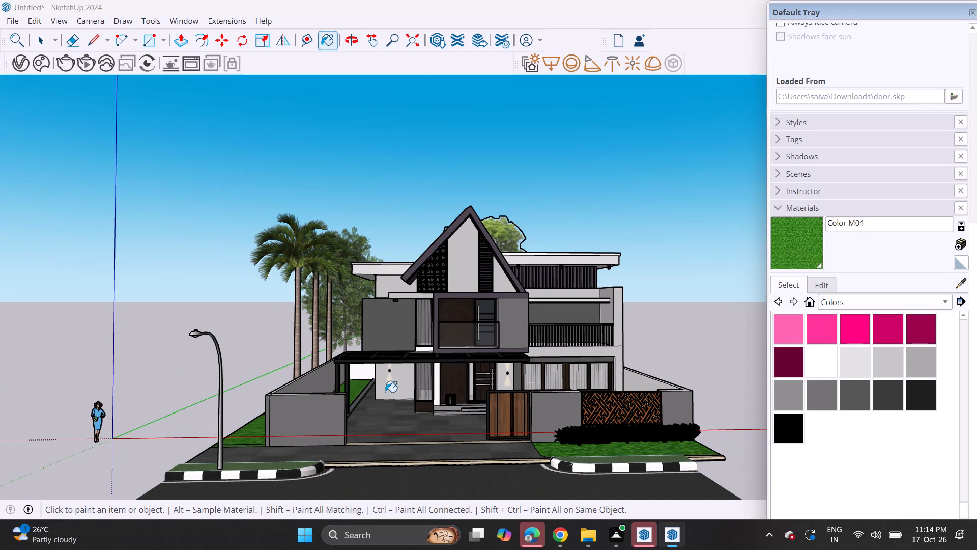
shift+middle_drag(386, 392, 376, 366)
middle_drag(376, 359, 383, 361)
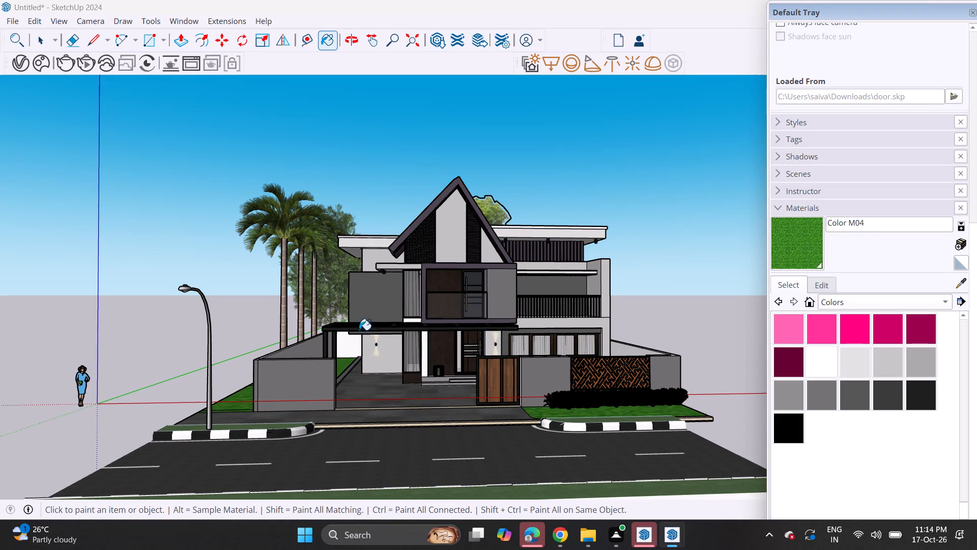
Import the plant (1) model from Downloads and place it on the grass inside the carport-side boundary wall, near the rear wall.
click(10, 24)
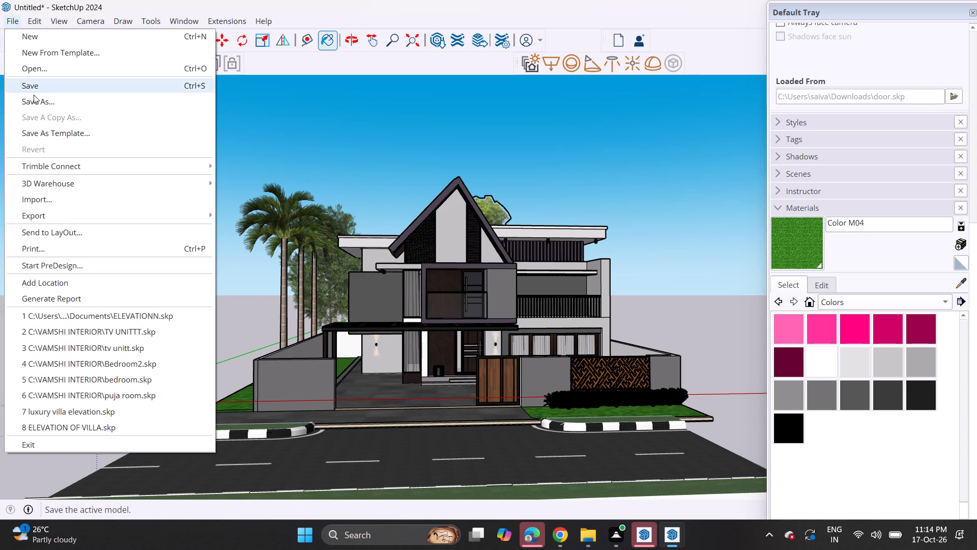
click(50, 201)
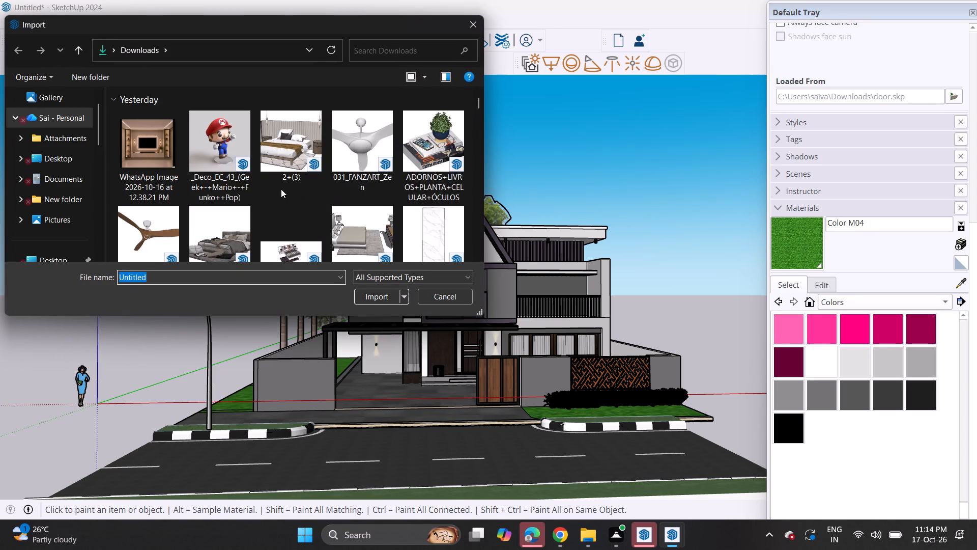
scroll(281, 189, down, 20)
scroll(281, 189, down, 12)
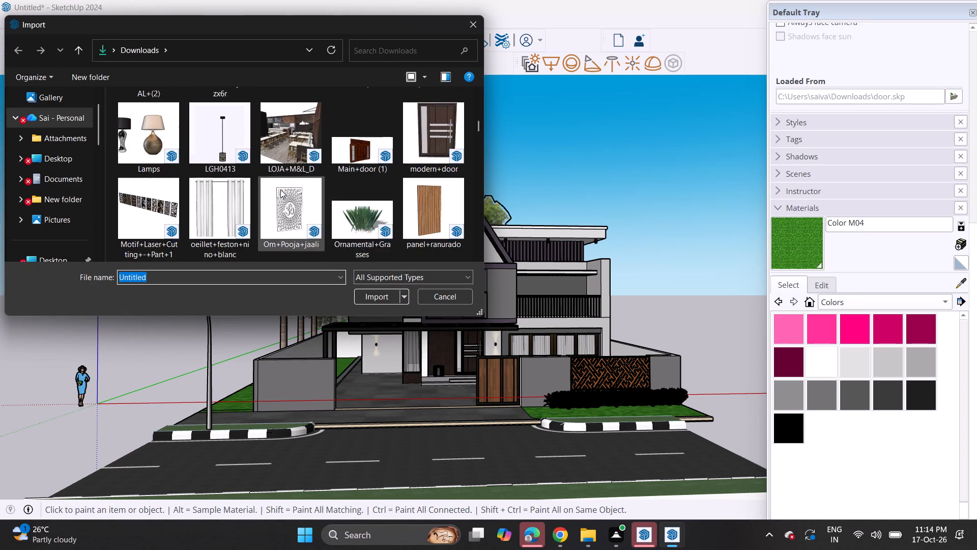
scroll(280, 189, down, 17)
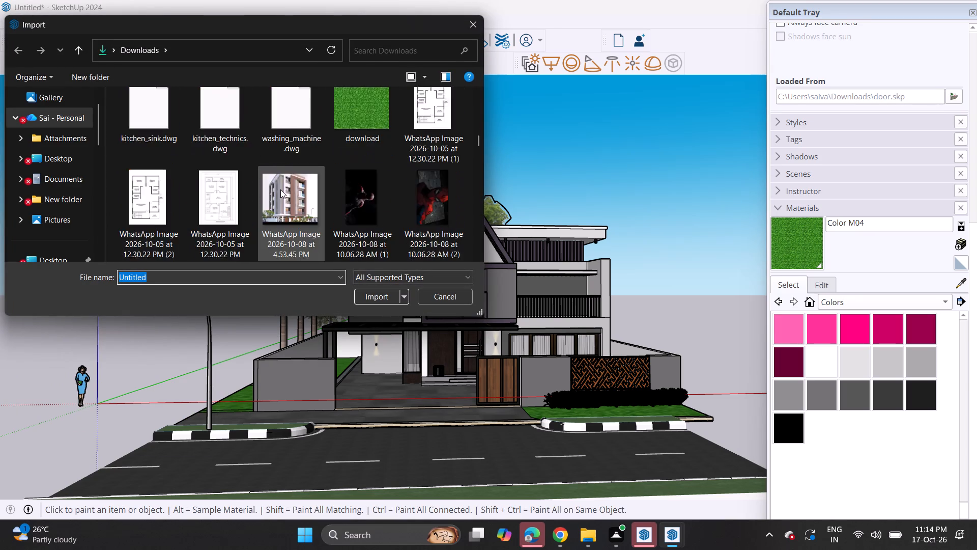
scroll(280, 189, down, 16)
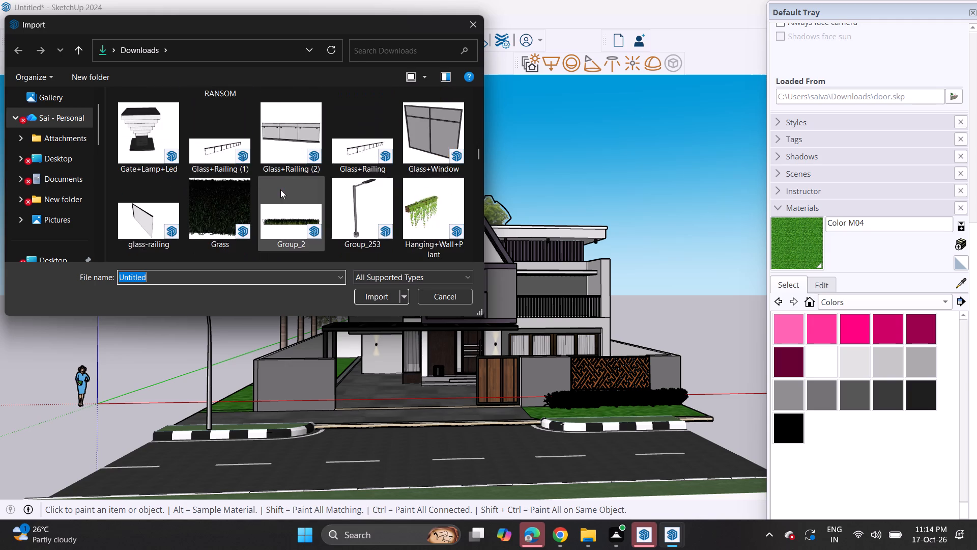
scroll(280, 189, down, 4)
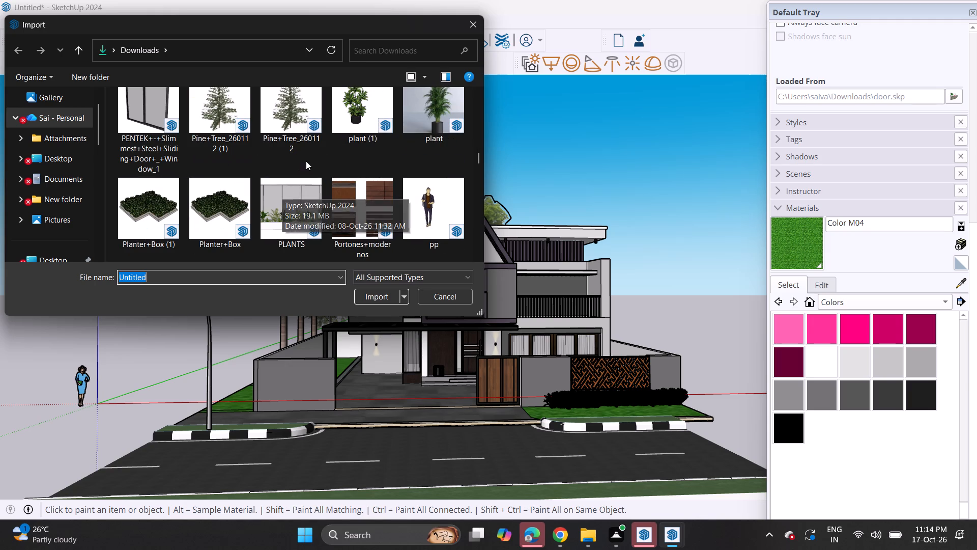
scroll(311, 153, down, 2)
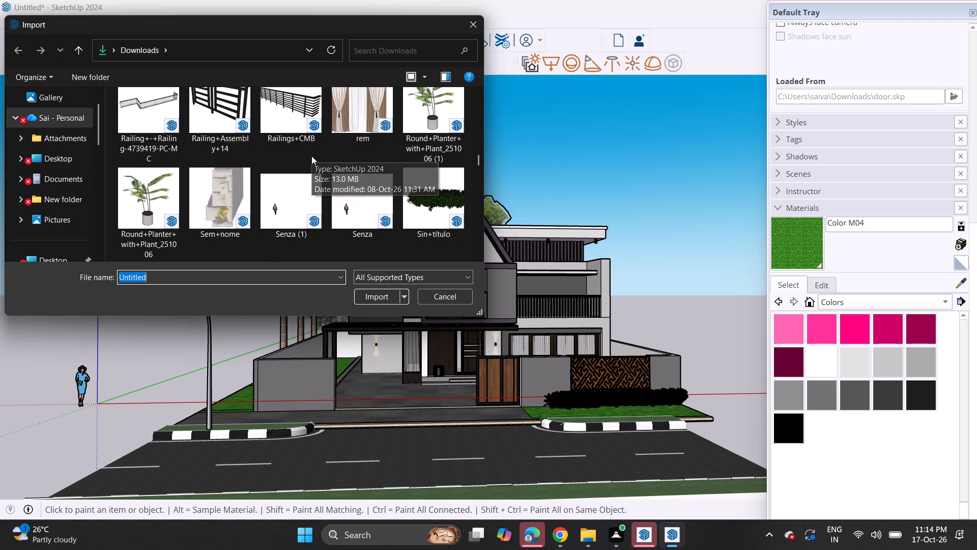
scroll(311, 157, down, 1)
scroll(311, 157, up, 4)
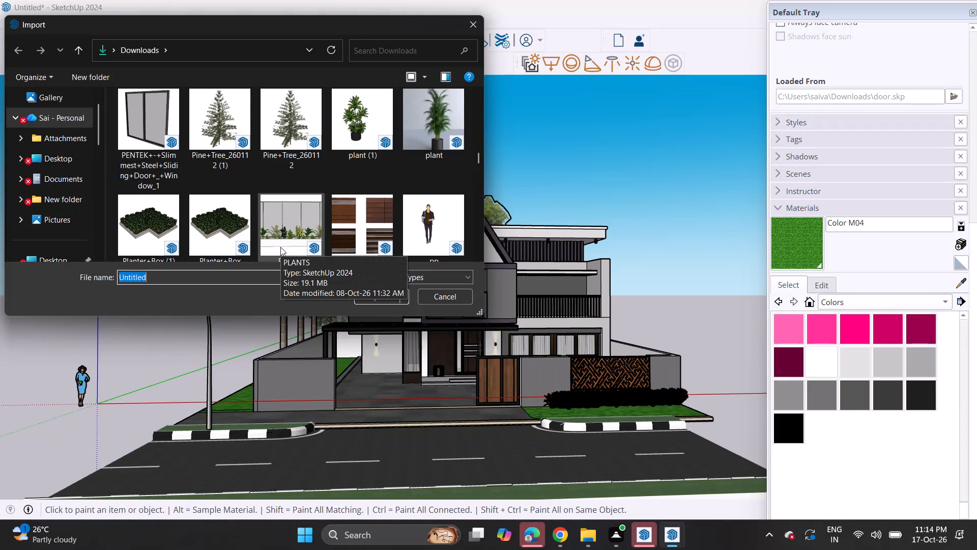
click(361, 123)
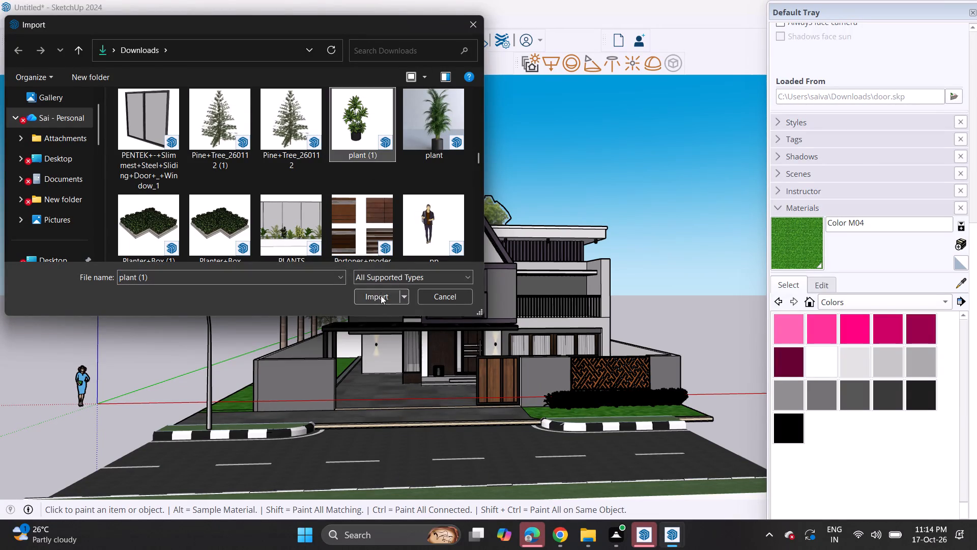
click(381, 296)
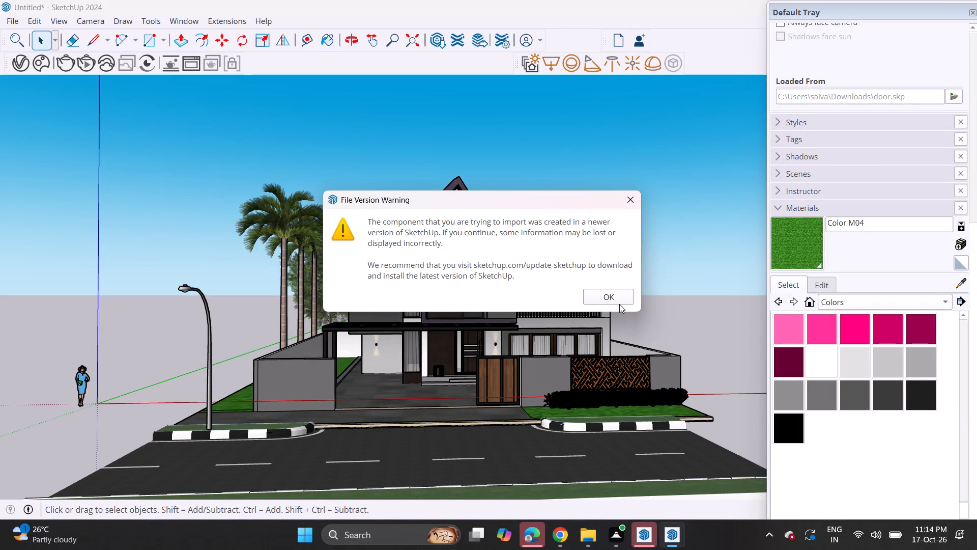
click(617, 295)
middle_drag(296, 316, 310, 378)
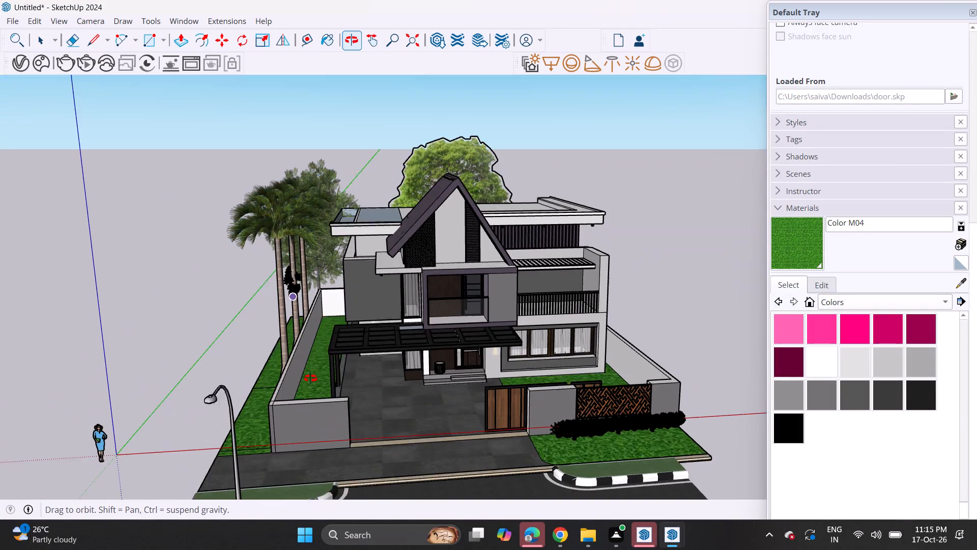
middle_drag(310, 378, 310, 379)
scroll(321, 331, up, 8)
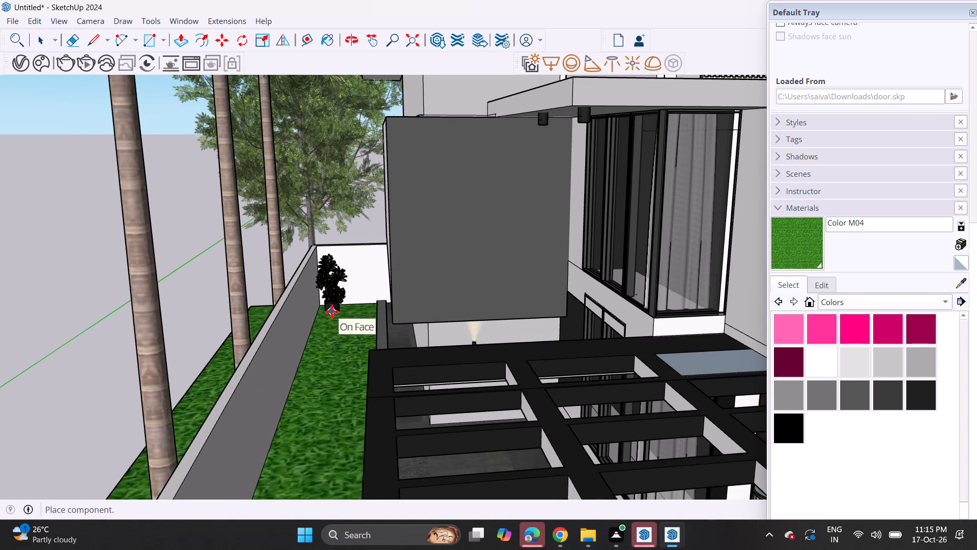
click(331, 312)
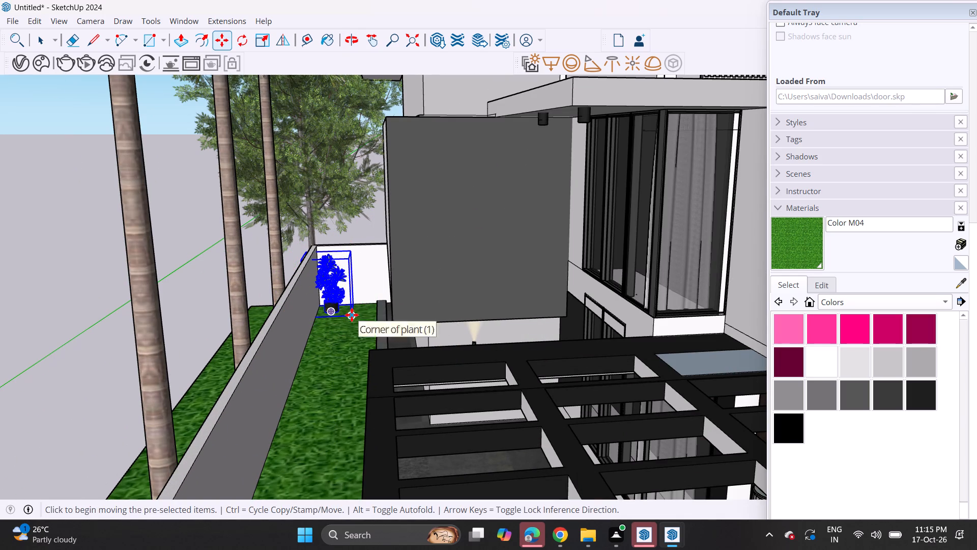
Copy the potted plant a short distance toward the front along the boundary wall and multiply it into 5 copies.
click(352, 315)
click(351, 326)
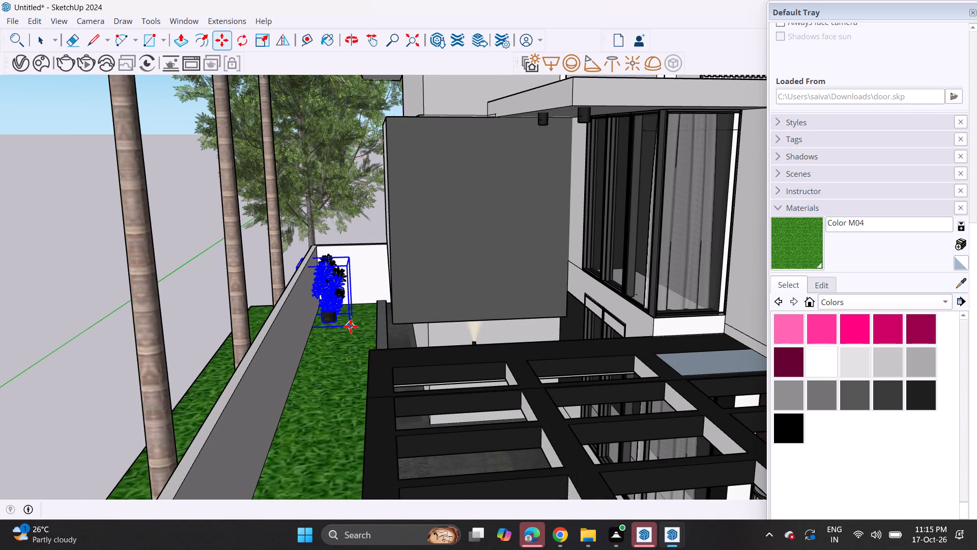
text(*5)
key(Return)
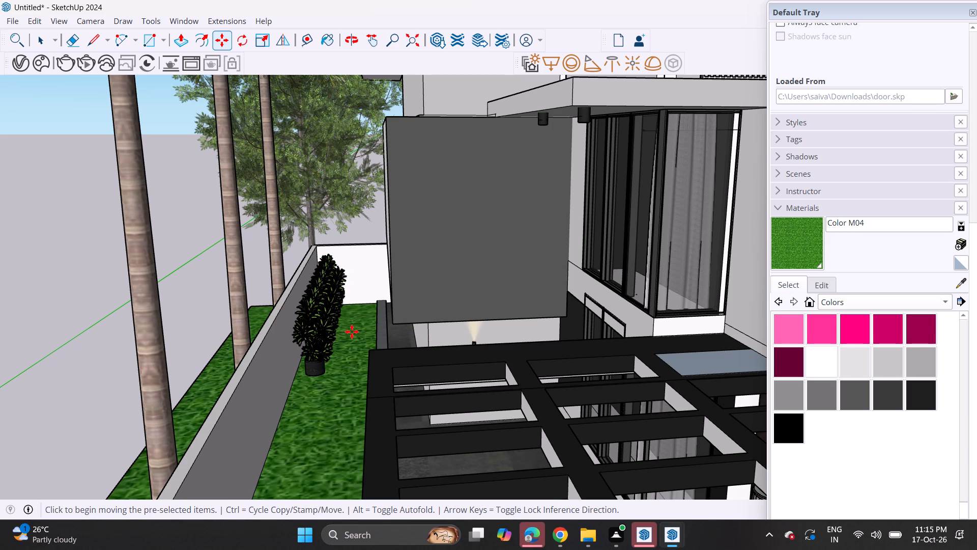
Copy the frontmost potted plant forward along the boundary wall at close spacing and multiply it into 15 copies.
middle_drag(511, 490, 410, 363)
scroll(410, 363, down, 8)
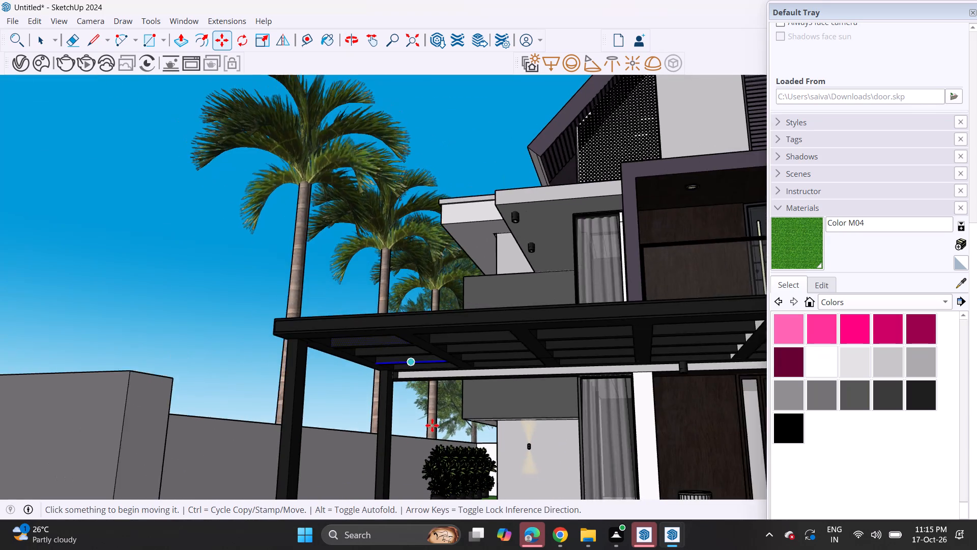
middle_drag(455, 490, 470, 343)
middle_drag(483, 259, 510, 391)
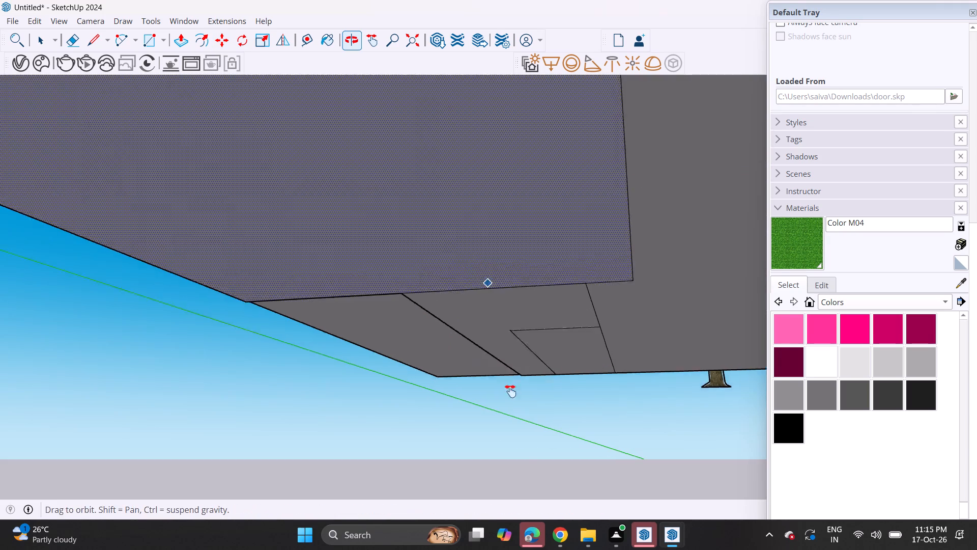
middle_drag(510, 391, 534, 500)
middle_drag(516, 404, 519, 447)
scroll(519, 448, up, 8)
key(space)
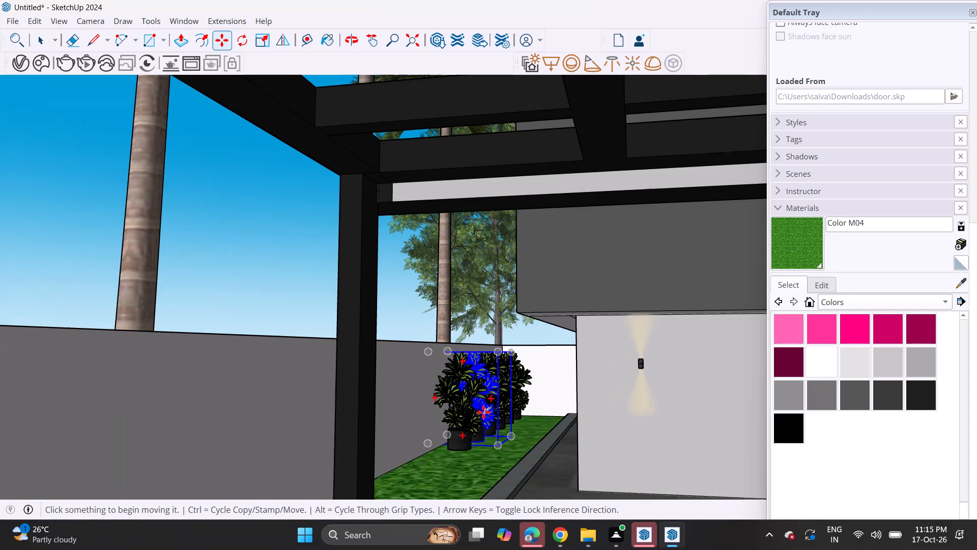
click(471, 435)
scroll(486, 428, up, 4)
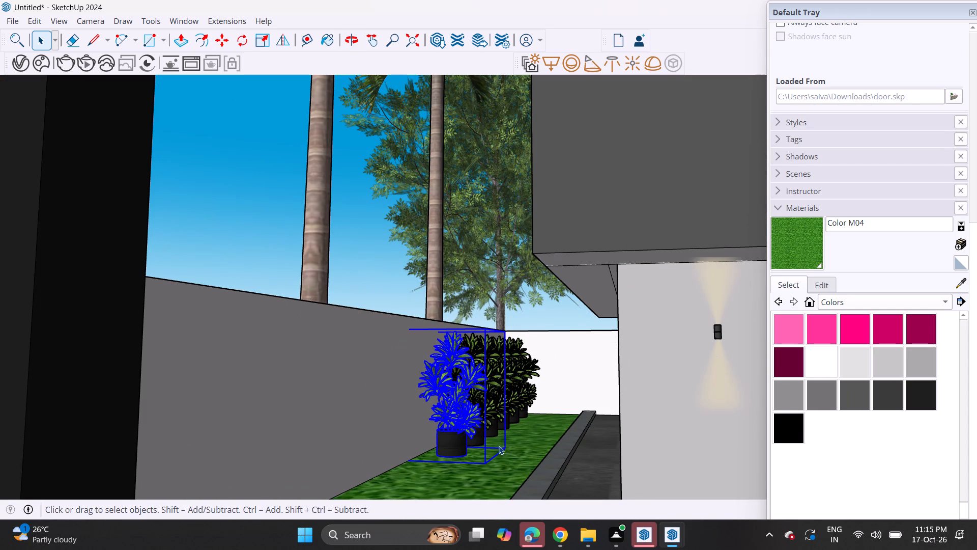
key(m)
click(513, 450)
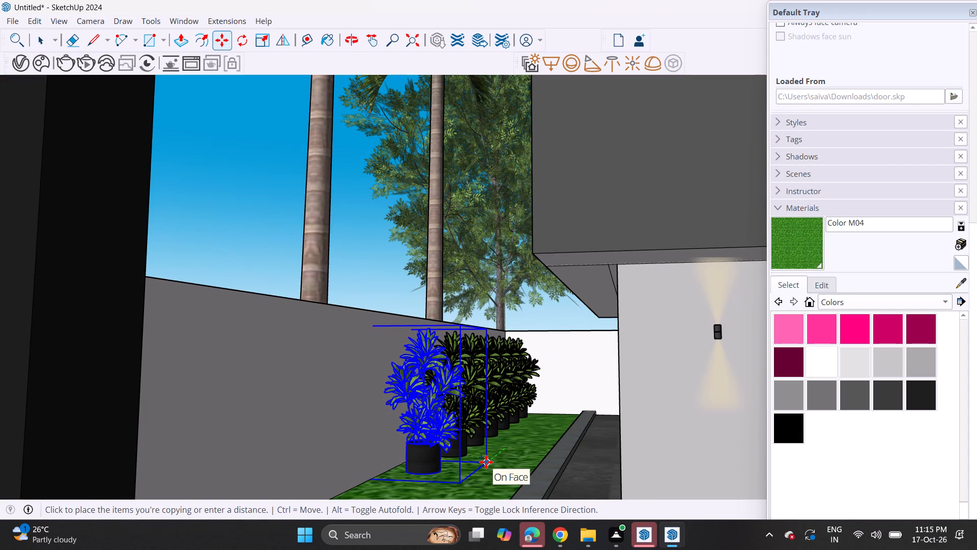
click(493, 458)
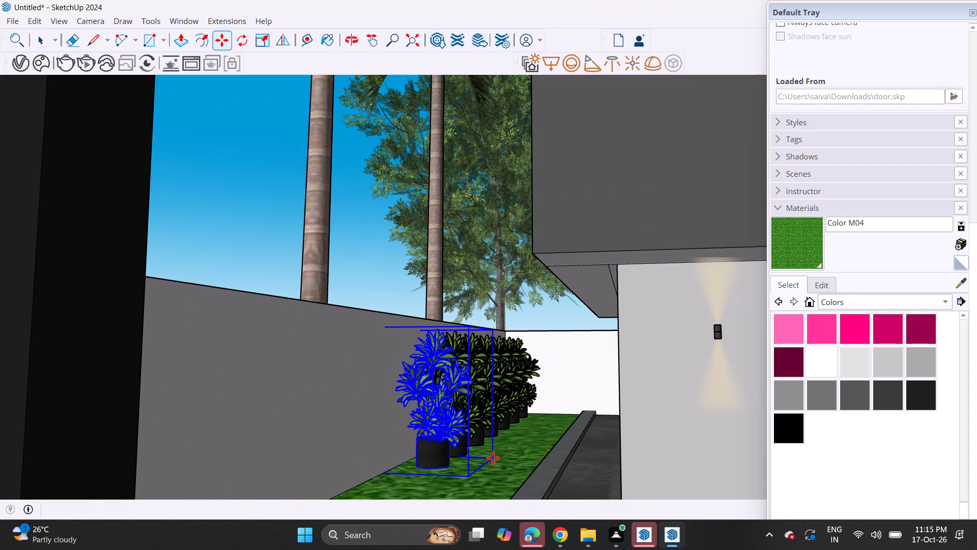
key(shift+asterisk)
text(15)
key(Return)
Examine the potted plant row along the boundary wall together with the front elevation.
scroll(468, 477, down, 15)
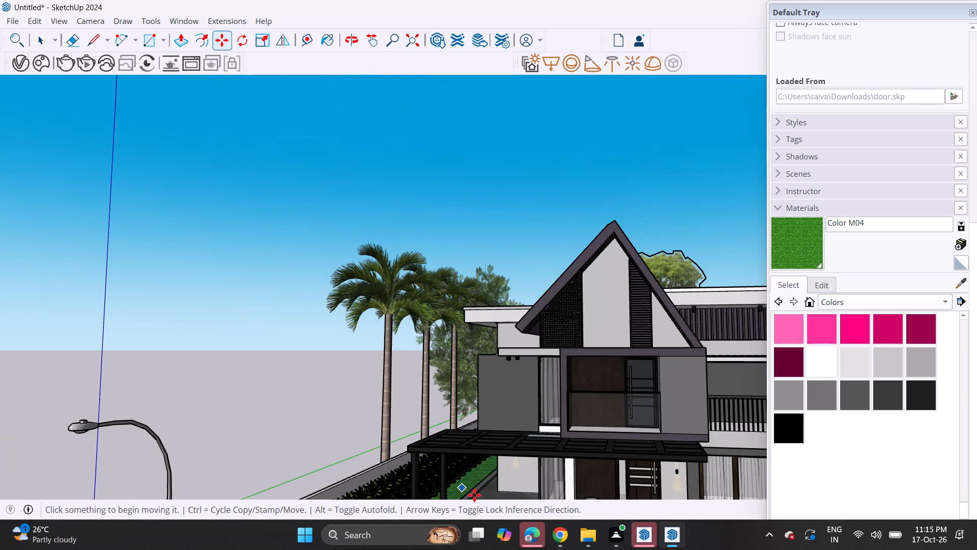
shift+middle_drag(479, 495, 447, 344)
middle_drag(438, 248, 403, 423)
shift+scroll(407, 418, up, 1)
shift+middle_drag(407, 418, 396, 332)
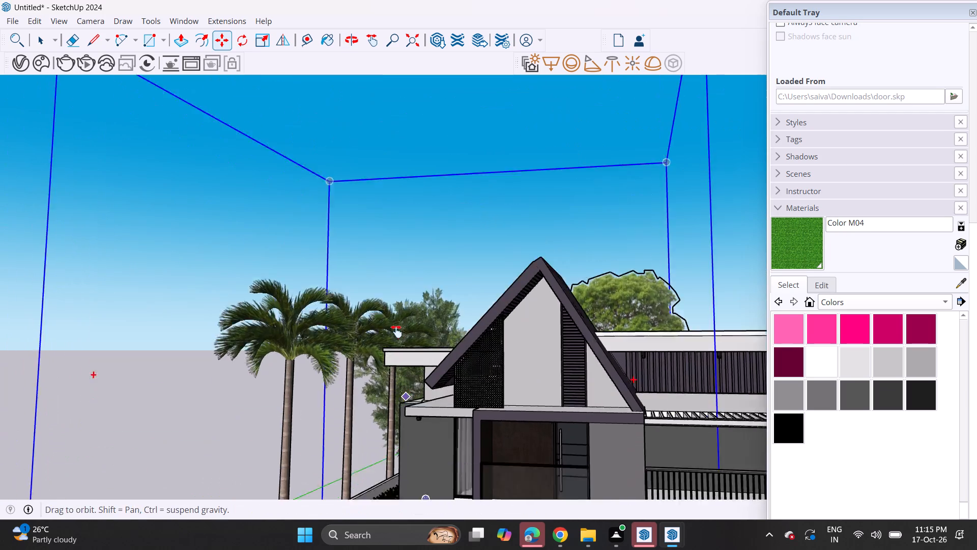
shift+middle_drag(396, 332, 393, 302)
middle_drag(389, 301, 413, 306)
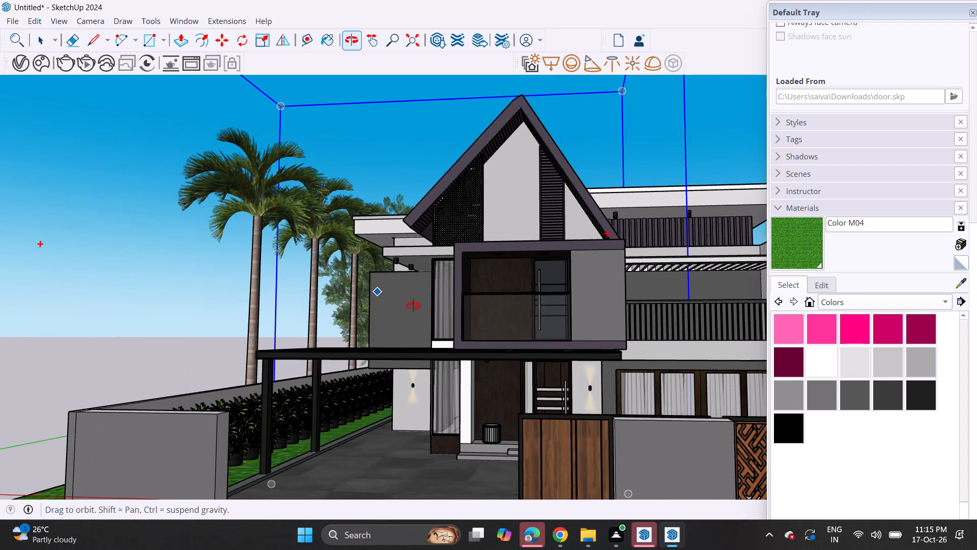
middle_drag(413, 306, 441, 308)
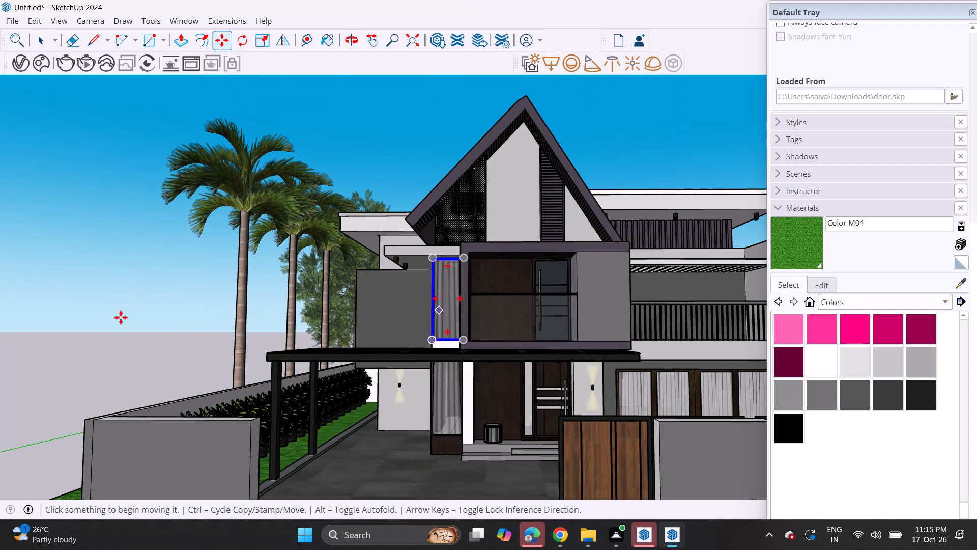
Import the three-palm model עצי+דקל from Downloads and place it on open ground beside the street, outside the carport-side boundary wall.
click(17, 22)
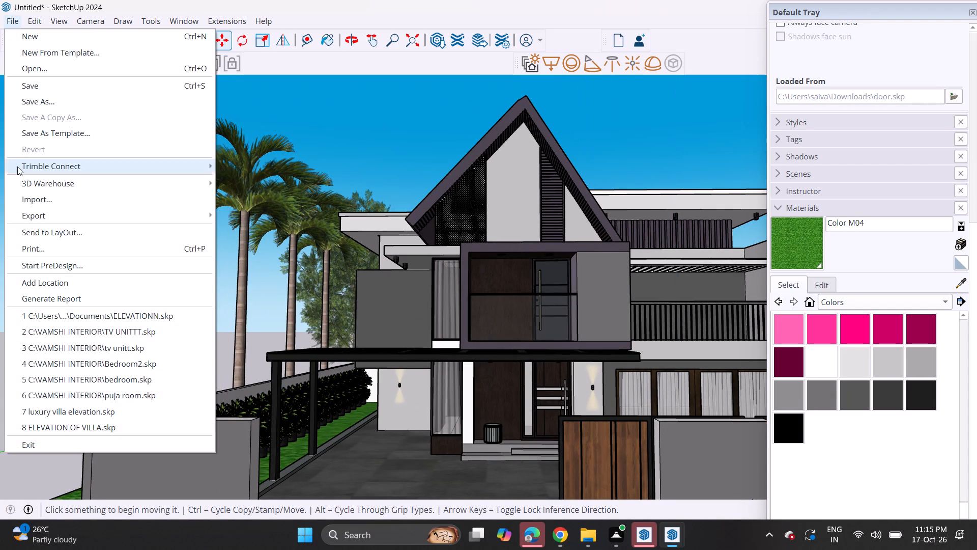
click(20, 193)
scroll(249, 177, down, 4)
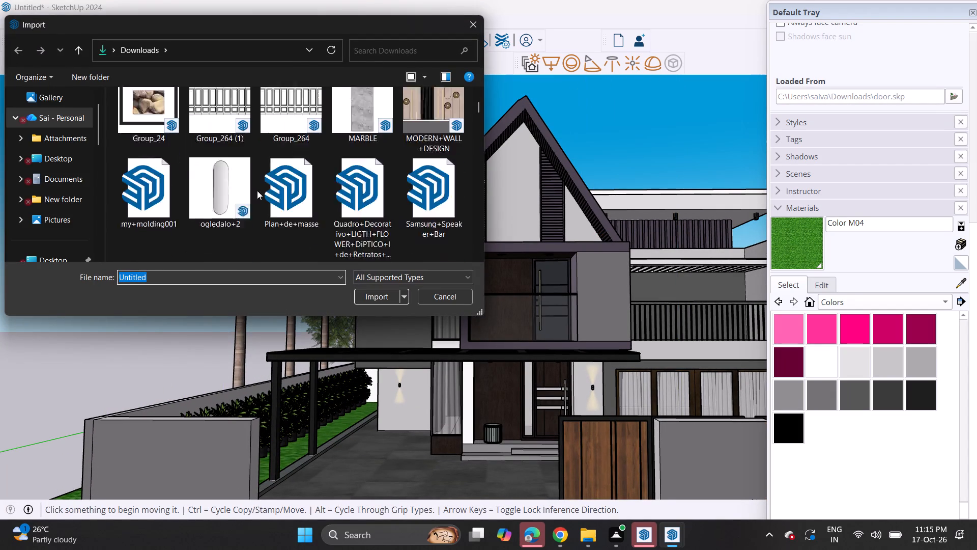
scroll(257, 190, down, 14)
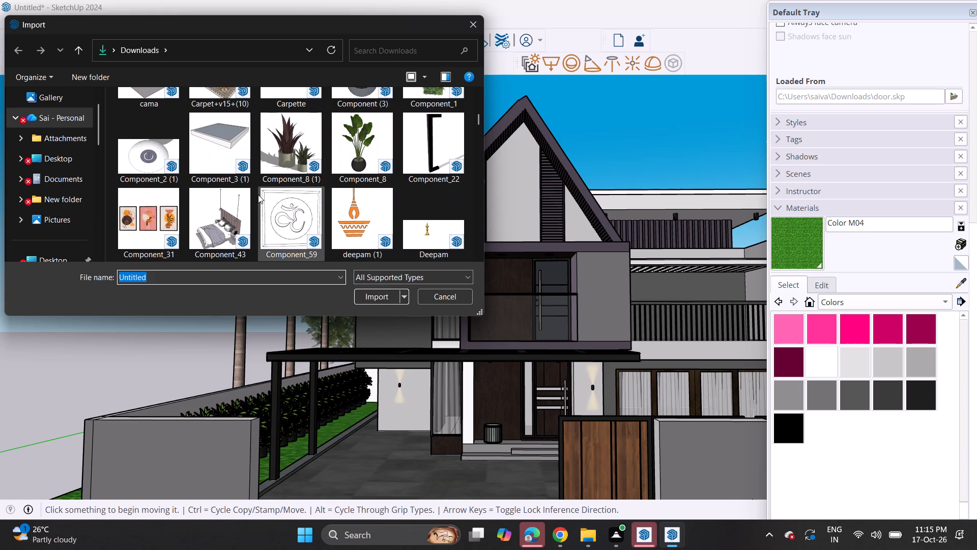
scroll(258, 195, down, 4)
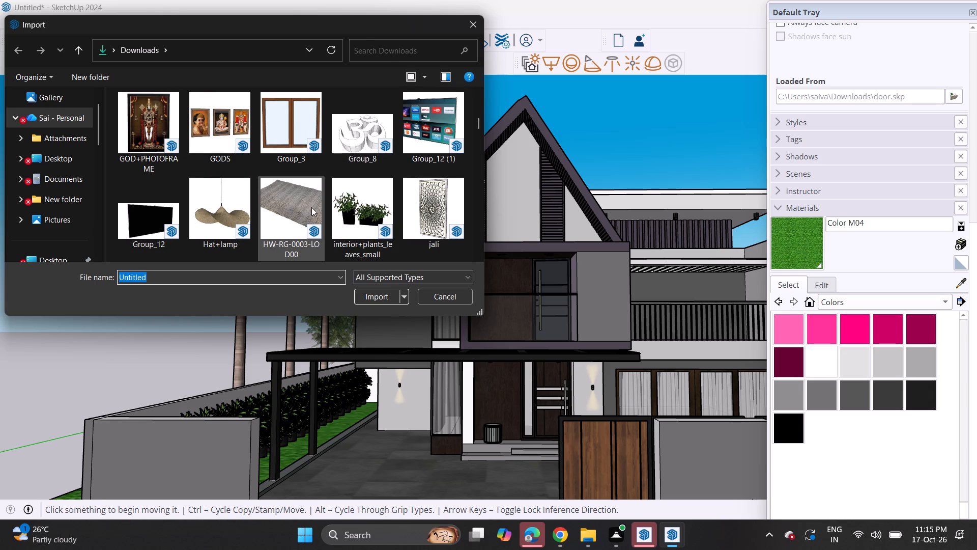
scroll(311, 207, down, 3)
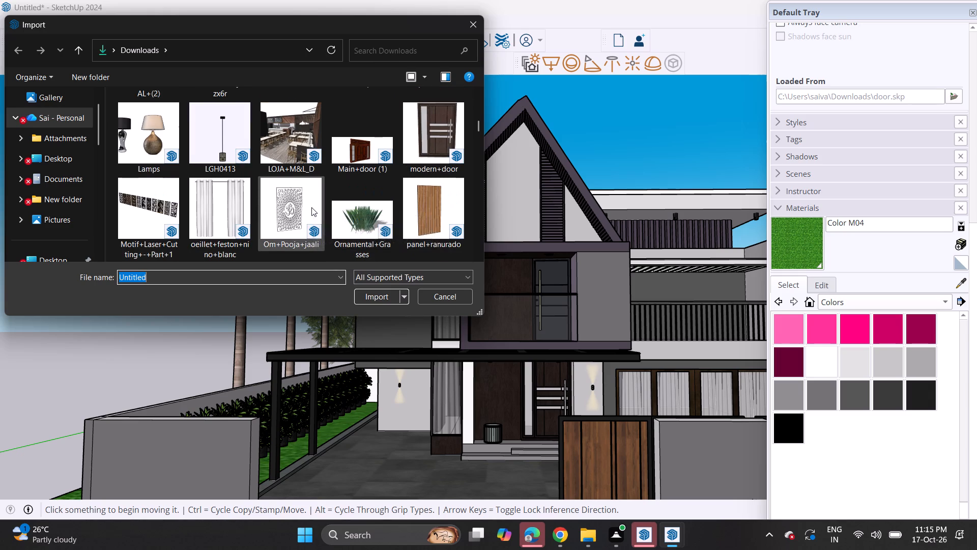
scroll(313, 206, down, 3)
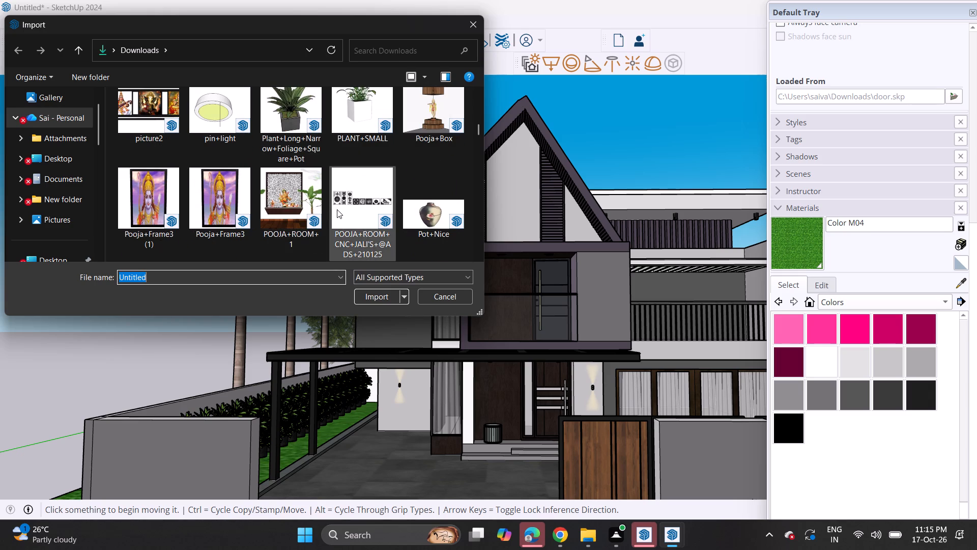
scroll(337, 209, down, 9)
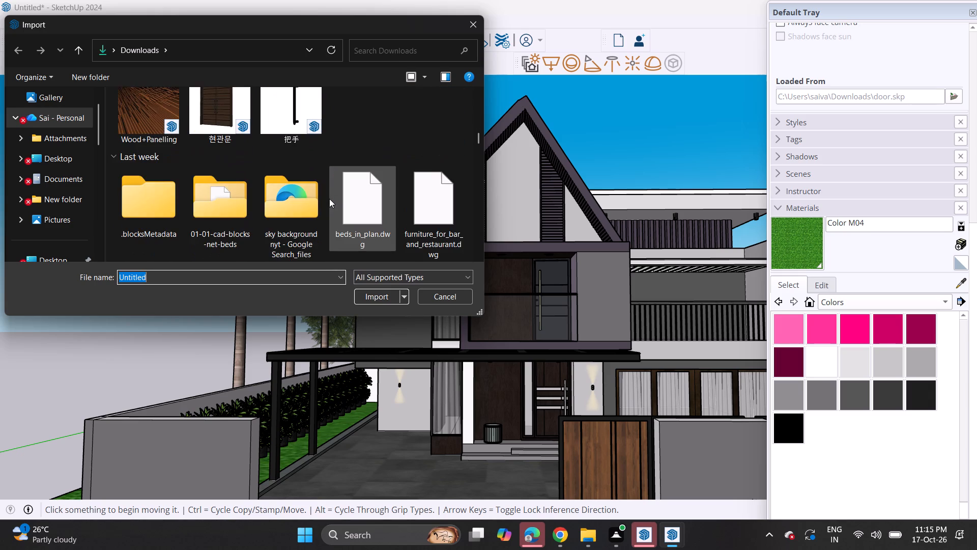
scroll(329, 199, down, 8)
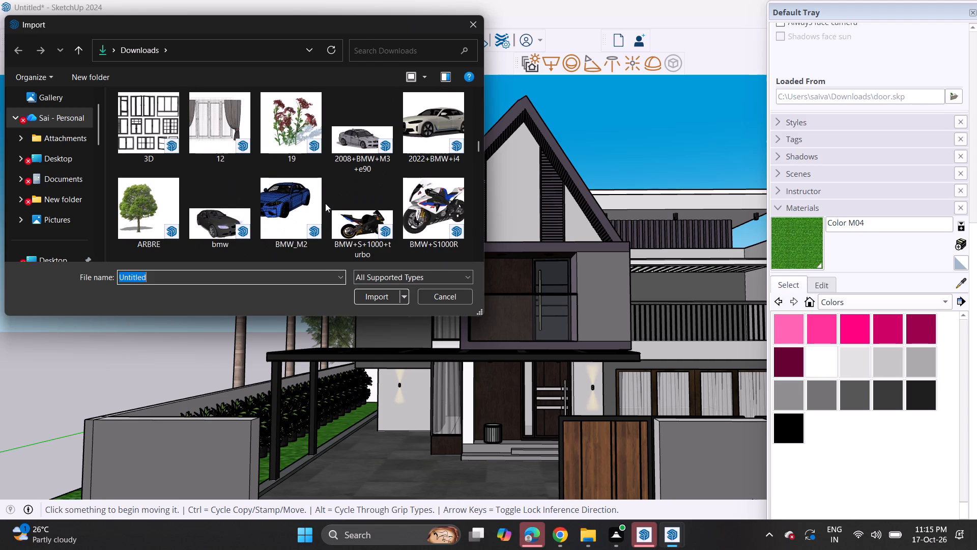
scroll(325, 203, down, 4)
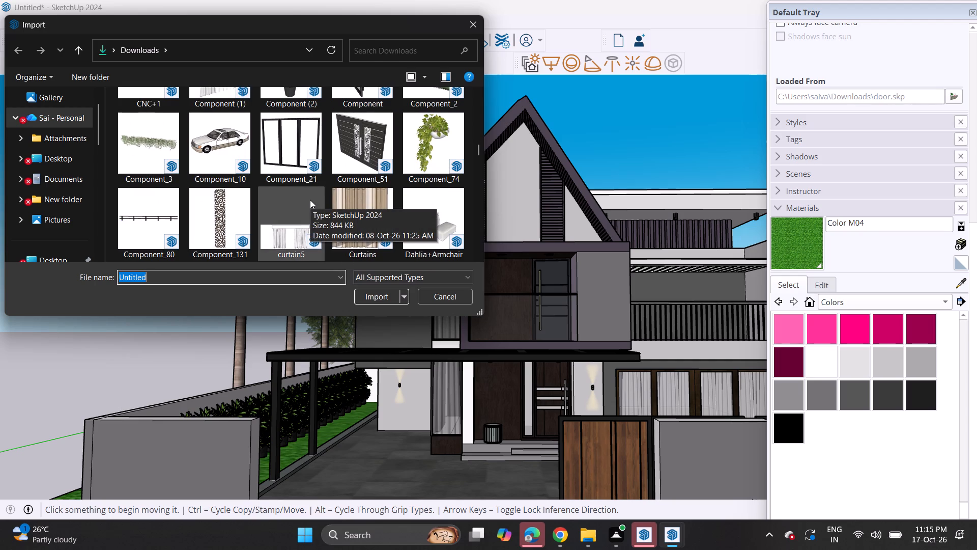
scroll(310, 200, down, 3)
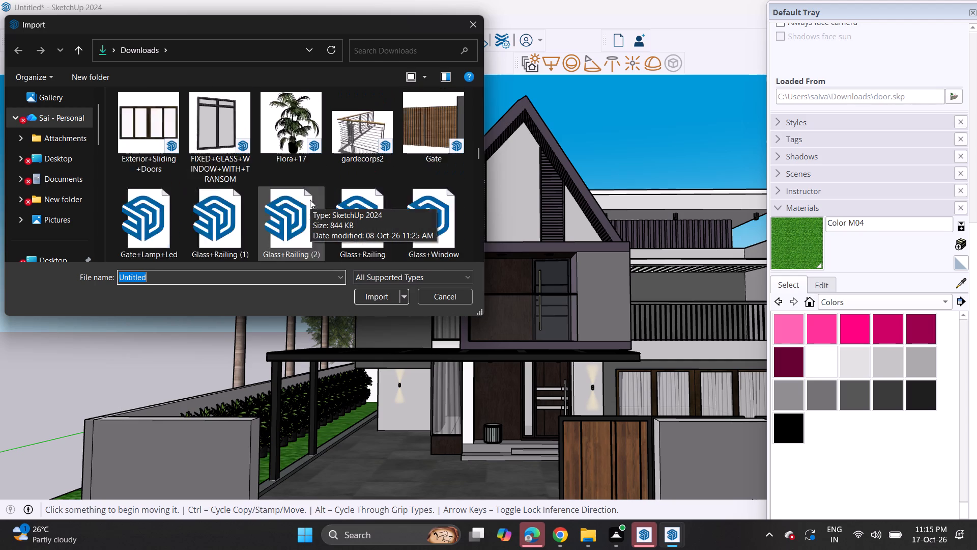
scroll(310, 200, down, 2)
scroll(271, 174, down, 3)
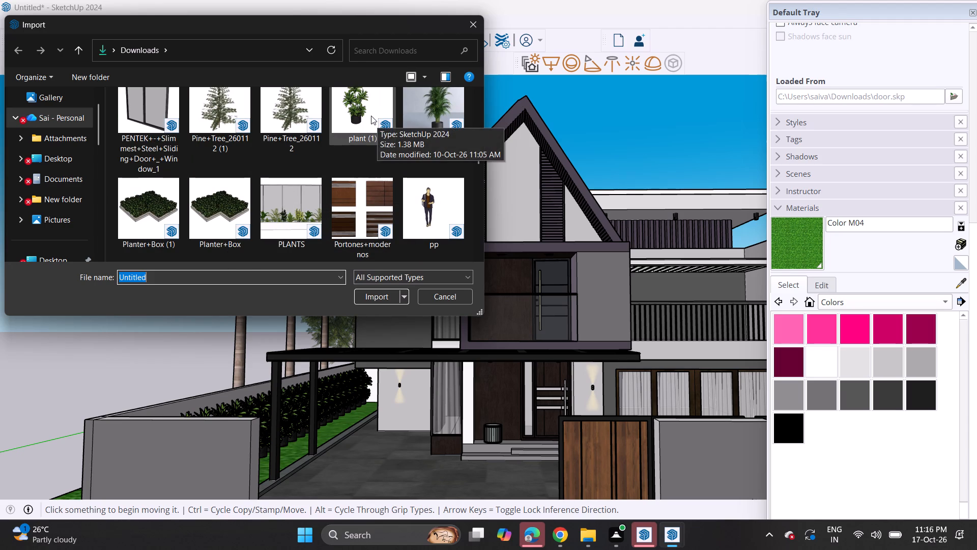
scroll(270, 191, down, 3)
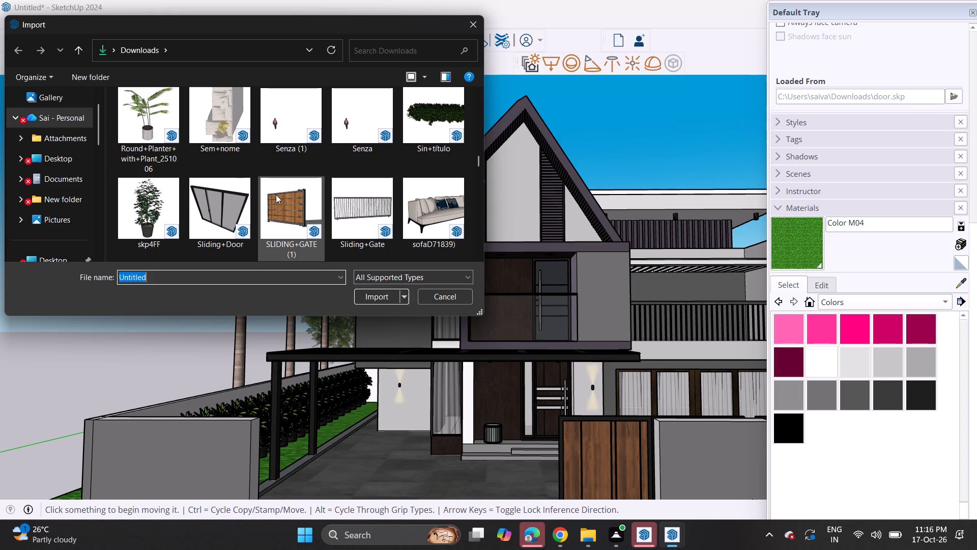
scroll(260, 212, up, 1)
scroll(260, 212, down, 2)
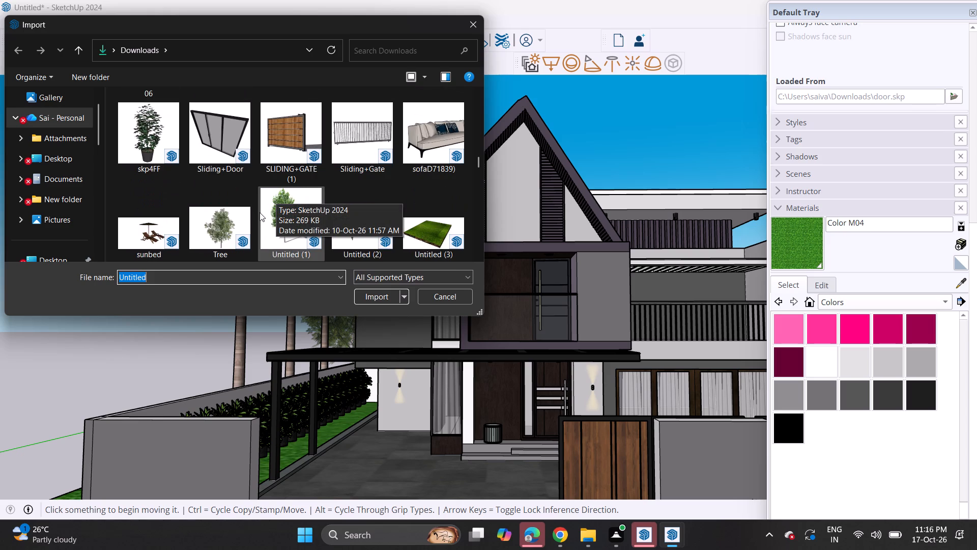
scroll(332, 216, down, 2)
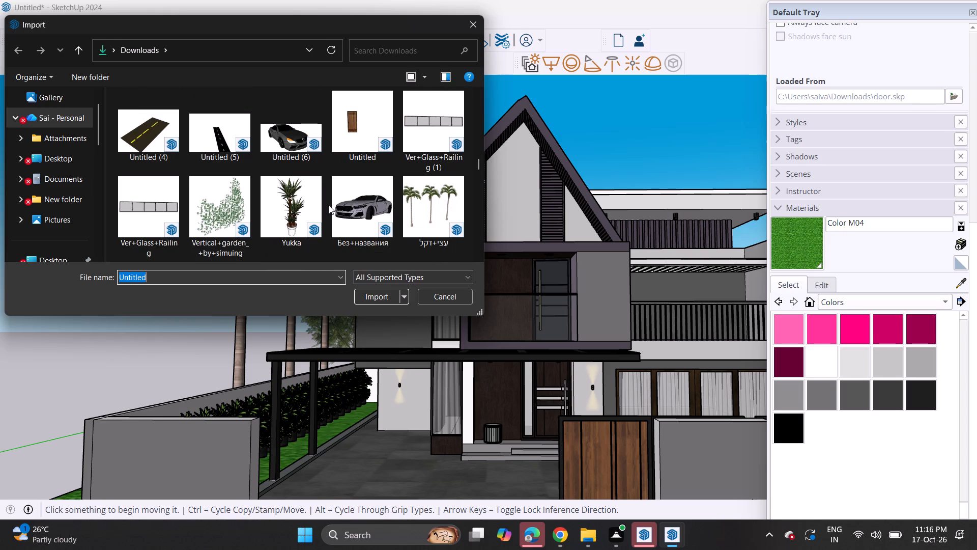
click(430, 205)
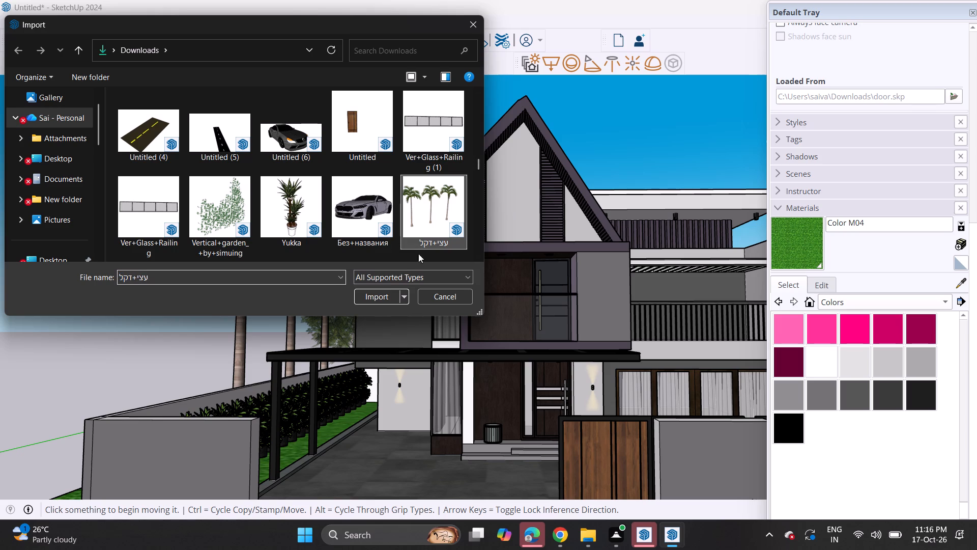
click(377, 298)
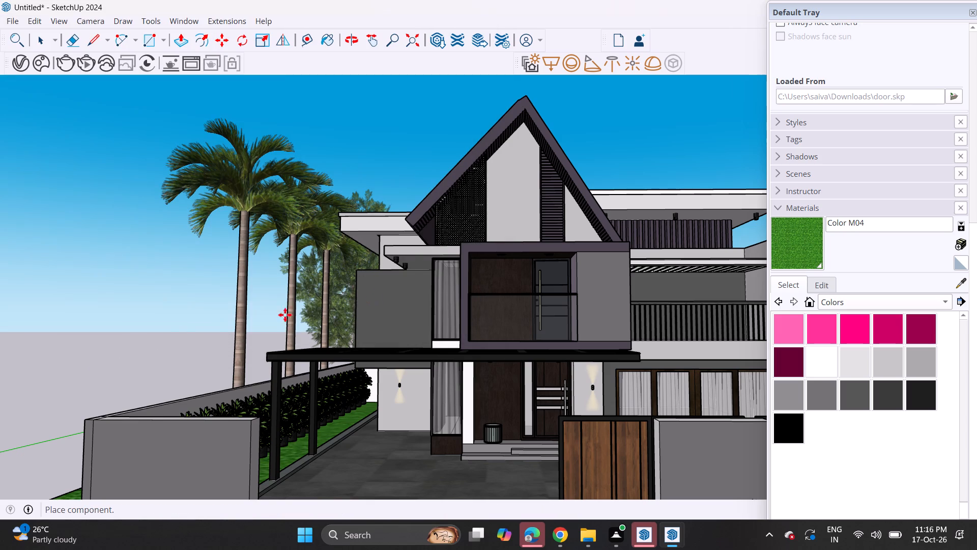
scroll(106, 355, down, 9)
middle_drag(109, 357, 114, 359)
shift+scroll(117, 361, up, 1)
middle_drag(114, 359, 340, 344)
click(109, 401)
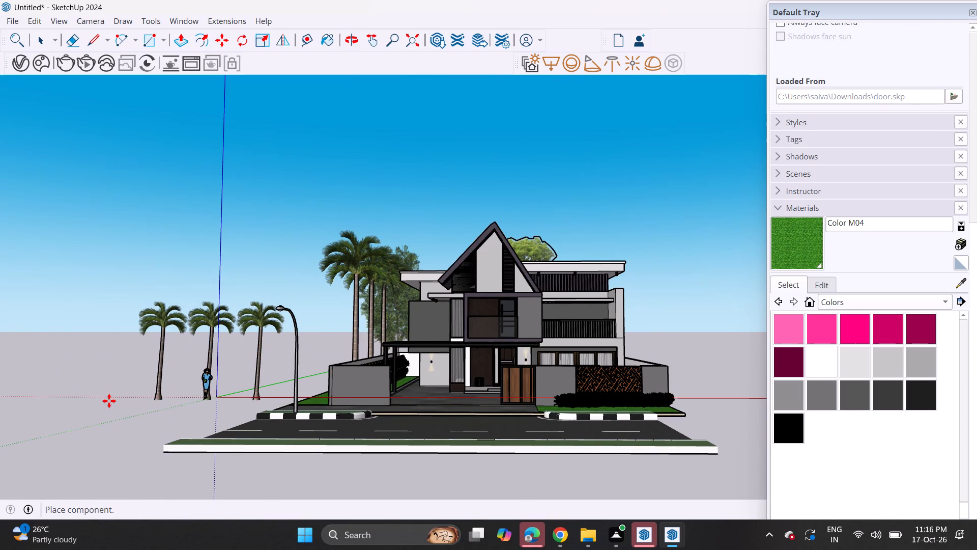
Rotate the imported three-palm group on the ground plane so its row runs parallel to the carport-side boundary wall.
click(249, 48)
middle_drag(174, 302, 173, 447)
click(136, 480)
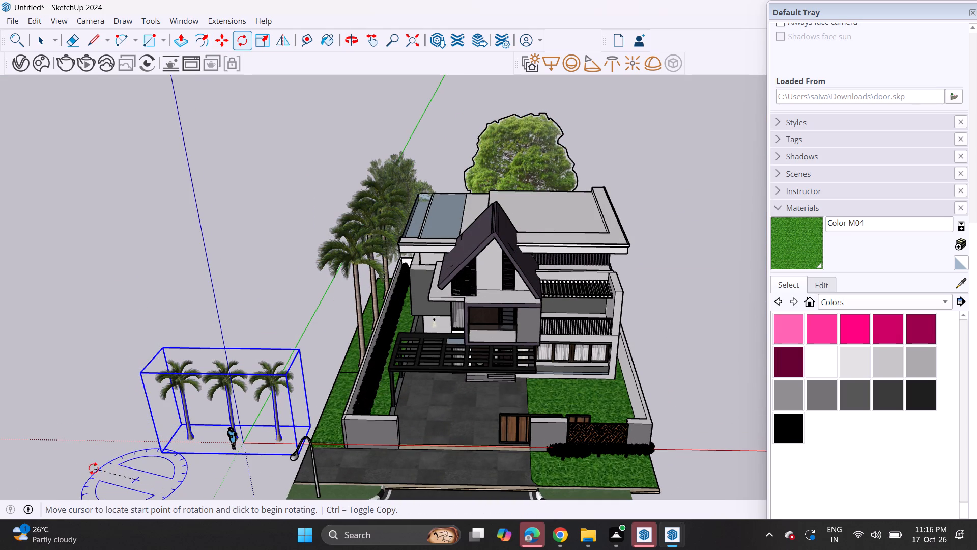
click(78, 476)
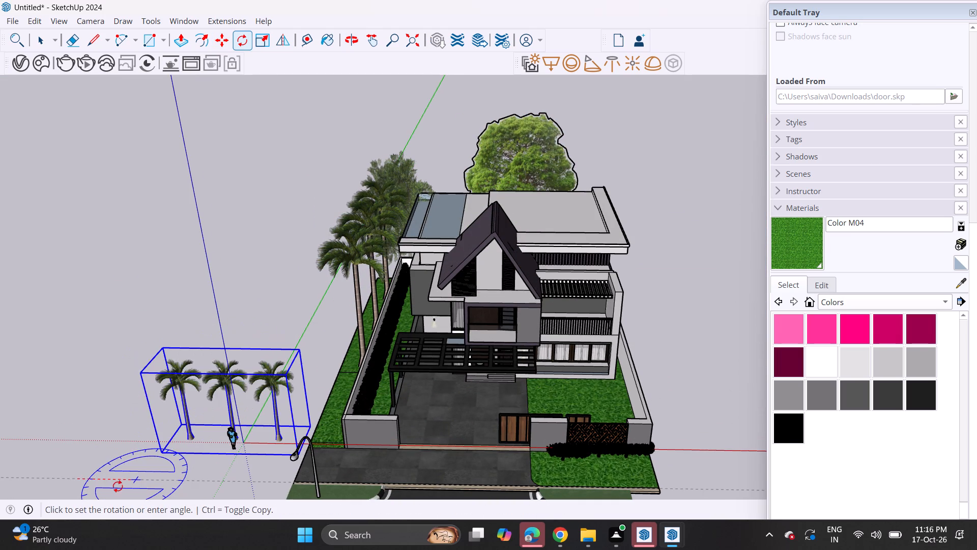
click(122, 501)
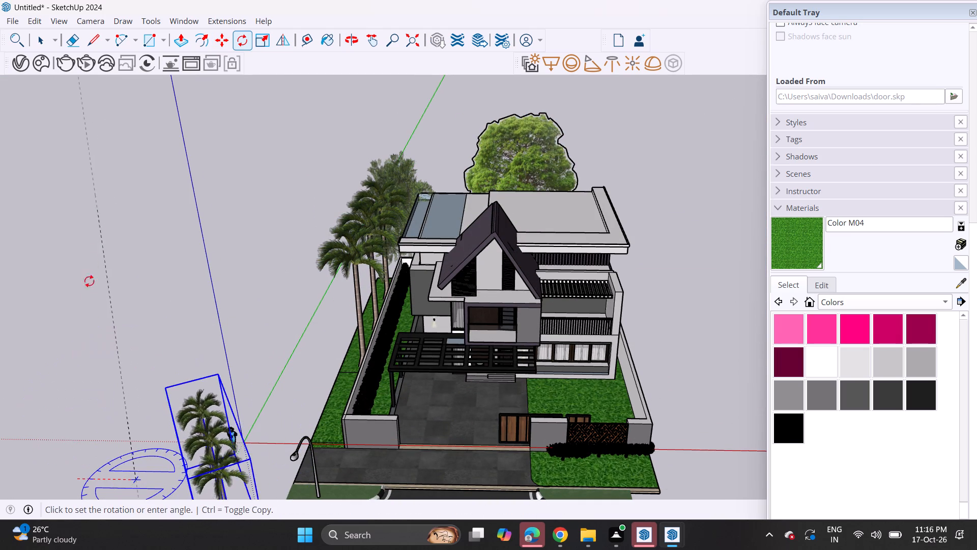
click(236, 338)
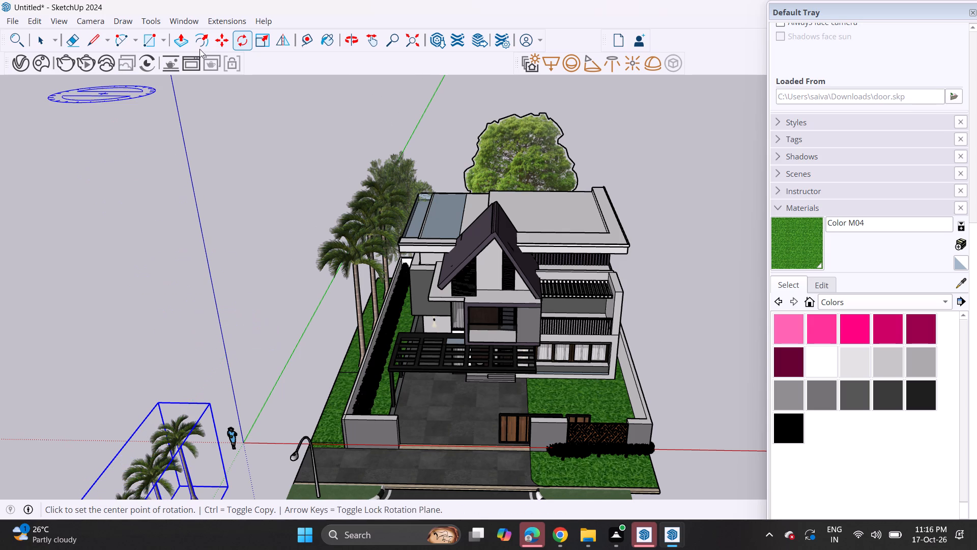
Move the rotated palm group onto the grass strip outside the carport-side boundary wall, among the taller palms.
click(216, 39)
click(165, 474)
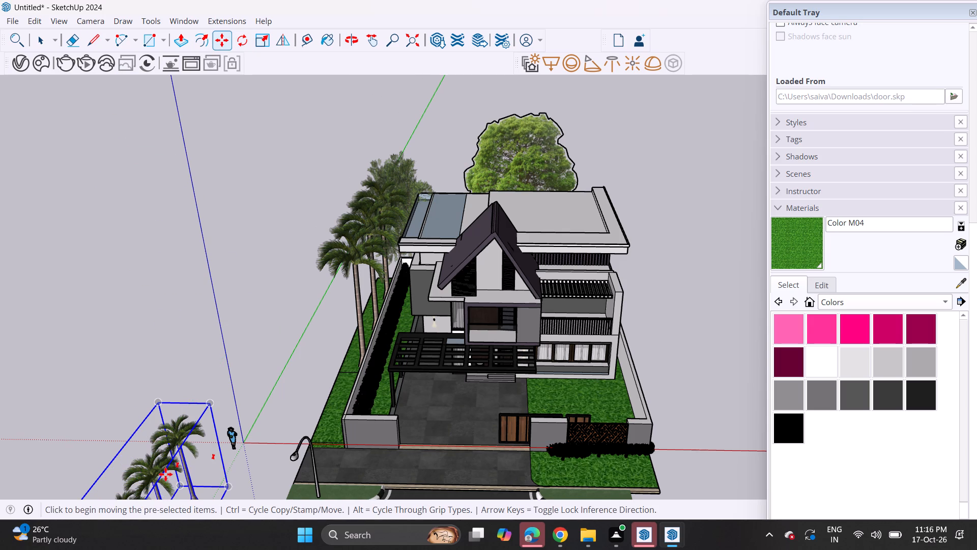
click(379, 271)
middle_drag(318, 374, 534, 273)
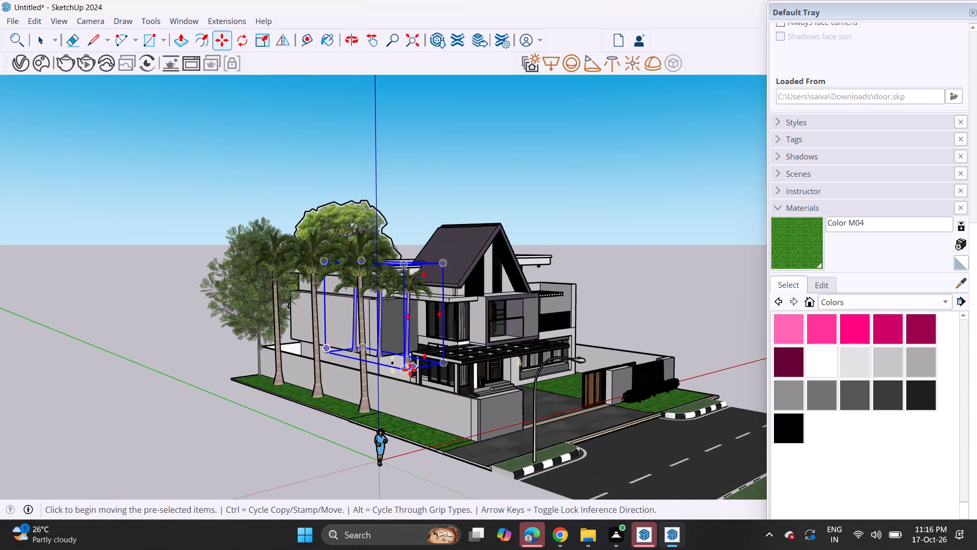
click(410, 370)
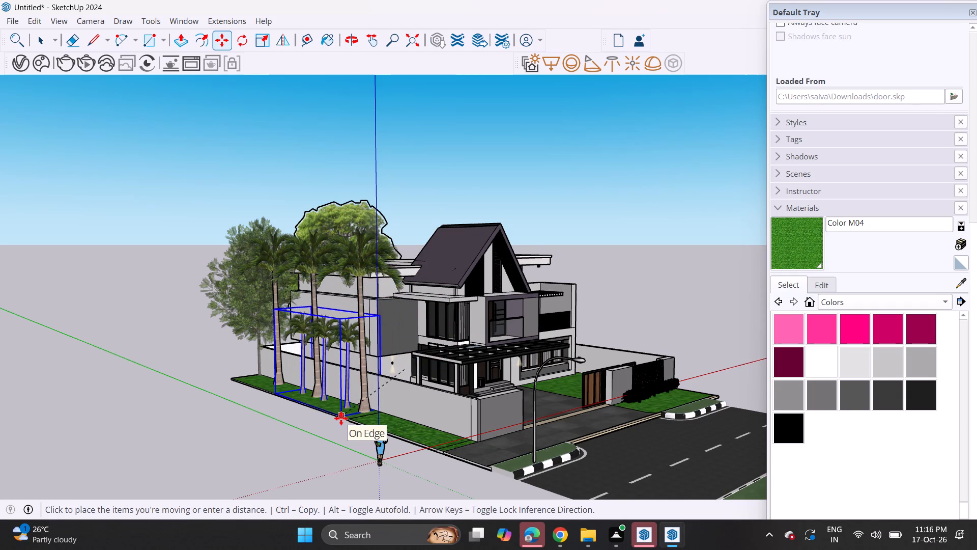
click(334, 415)
Examine the added palms, front elevation and street extent from the front and the opposite side.
middle_drag(454, 361, 187, 373)
scroll(308, 315, up, 1)
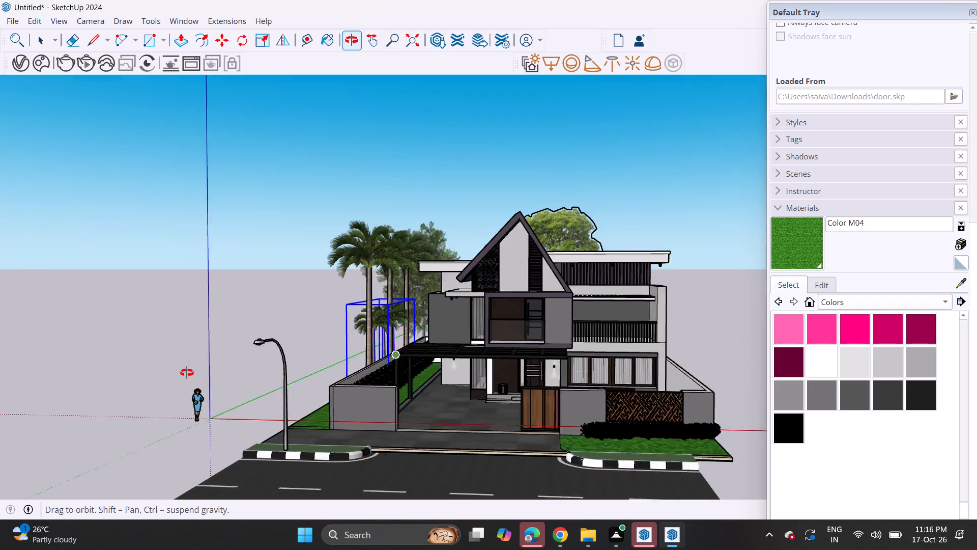
middle_drag(187, 373, 187, 327)
scroll(496, 347, up, 3)
middle_drag(499, 371, 558, 356)
scroll(499, 371, up, 1)
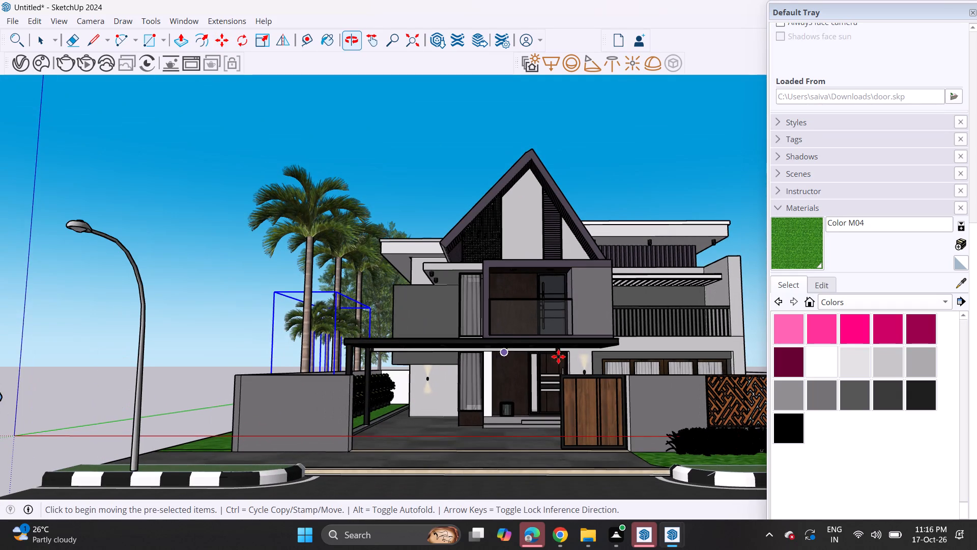
scroll(504, 346, down, 3)
middle_drag(493, 373, 438, 361)
scroll(437, 361, down, 4)
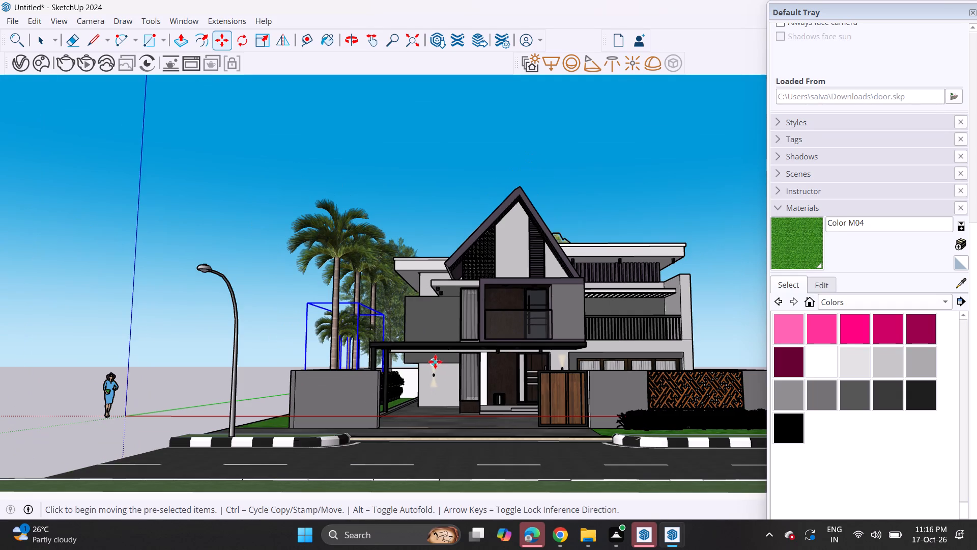
scroll(395, 327, down, 2)
middle_drag(455, 327, 430, 331)
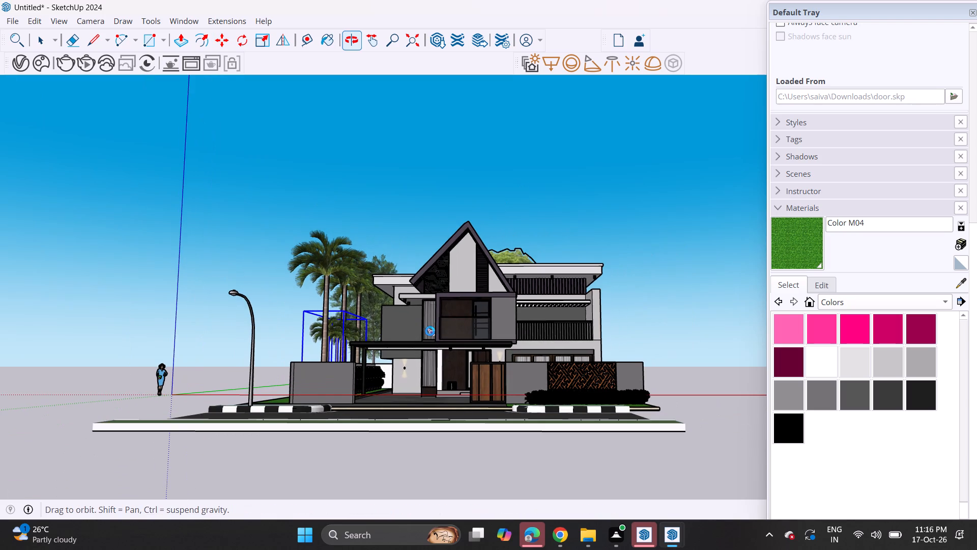
middle_drag(435, 336, 468, 393)
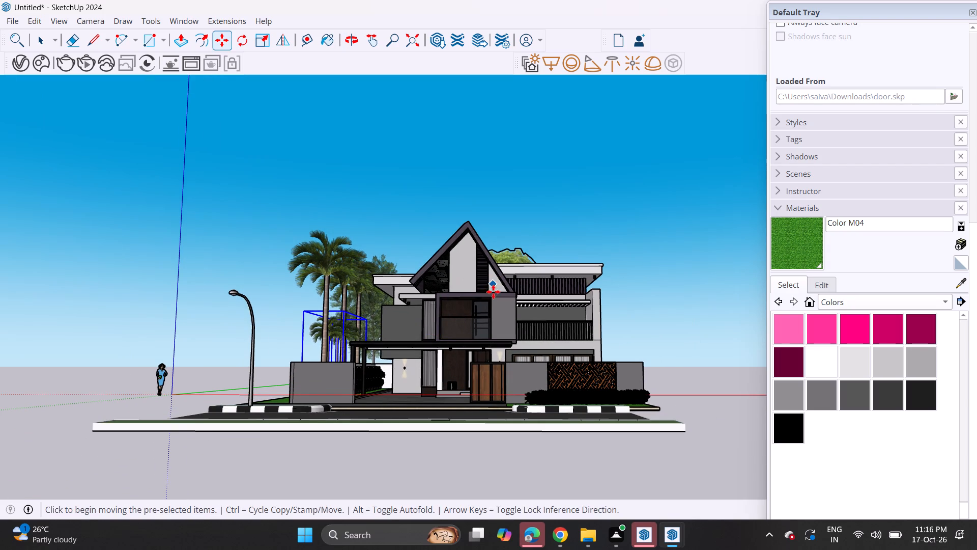
middle_drag(648, 389, 477, 375)
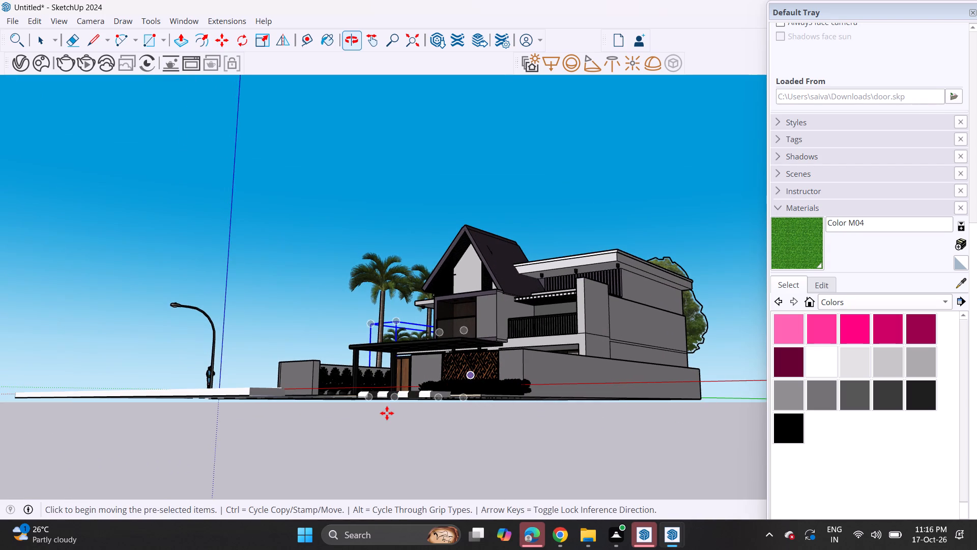
scroll(387, 413, up, 3)
middle_drag(385, 382, 489, 417)
scroll(521, 376, down, 7)
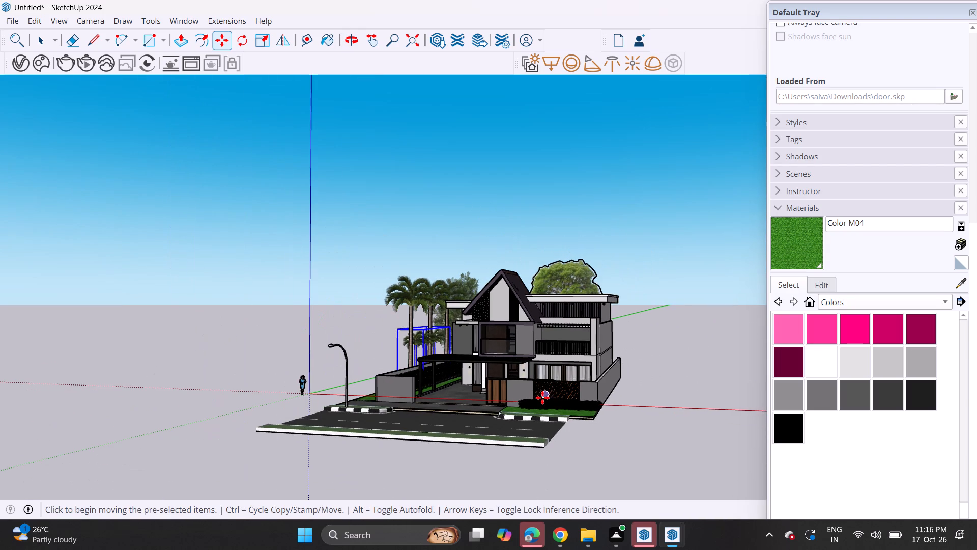
Stretch the street model lengthwise with Scale so its far end lines up with the lawn-side corner of the plot.
scroll(542, 398, down, 1)
middle_drag(522, 419, 543, 458)
scroll(550, 460, up, 5)
key(space)
click(545, 452)
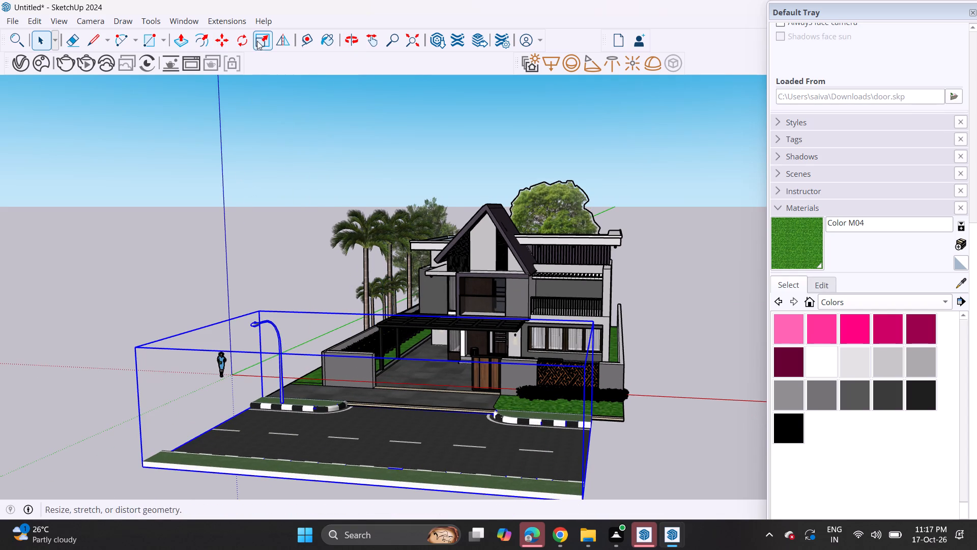
drag(257, 40, 263, 50)
click(586, 399)
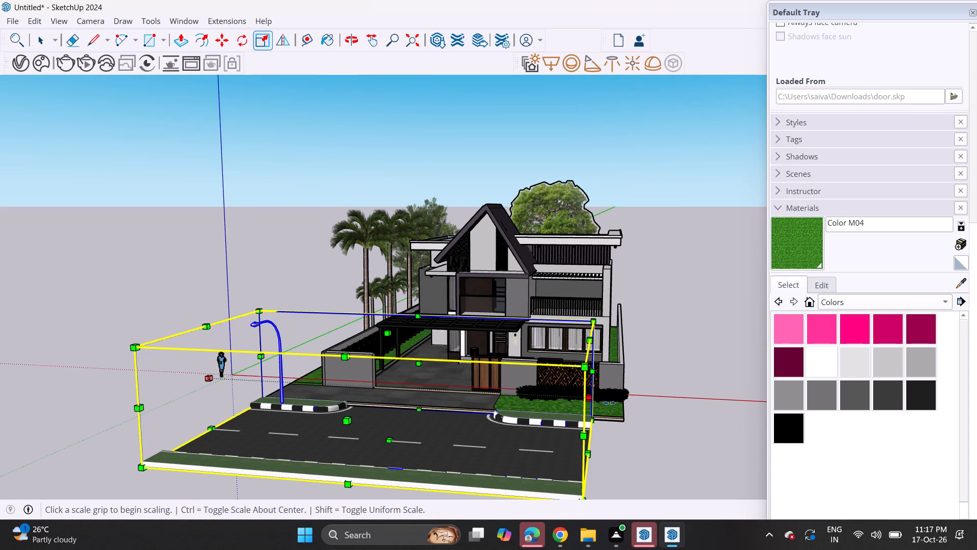
click(623, 418)
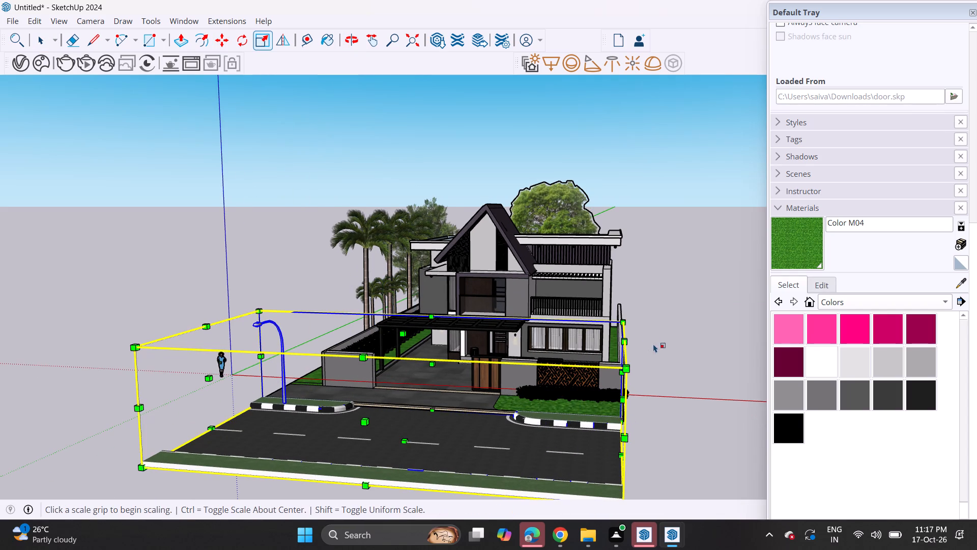
key(space)
click(682, 282)
middle_drag(348, 338, 420, 371)
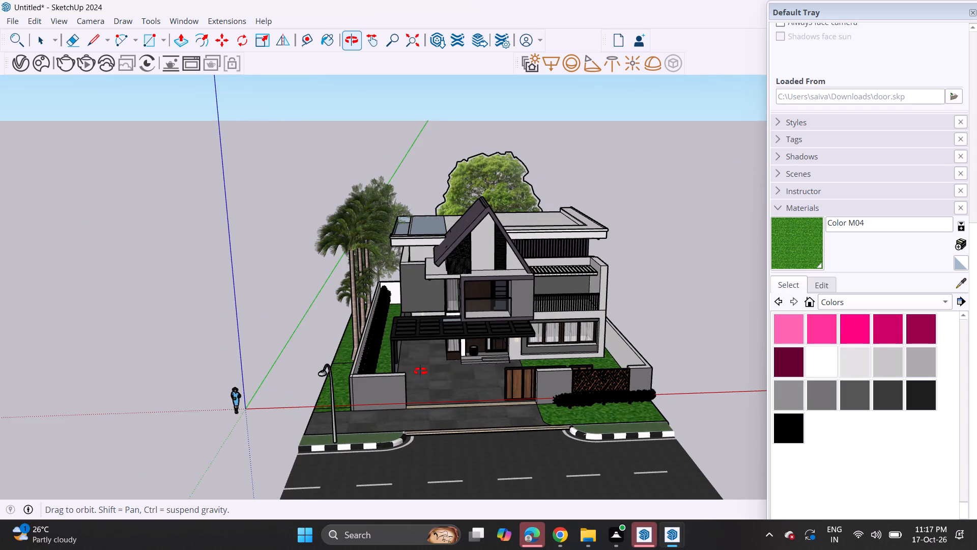
Import the 002+Bmw+M4+++mat3.4+2017 car model from Downloads and place it on the driveway behind the gate.
middle_drag(420, 371, 415, 360)
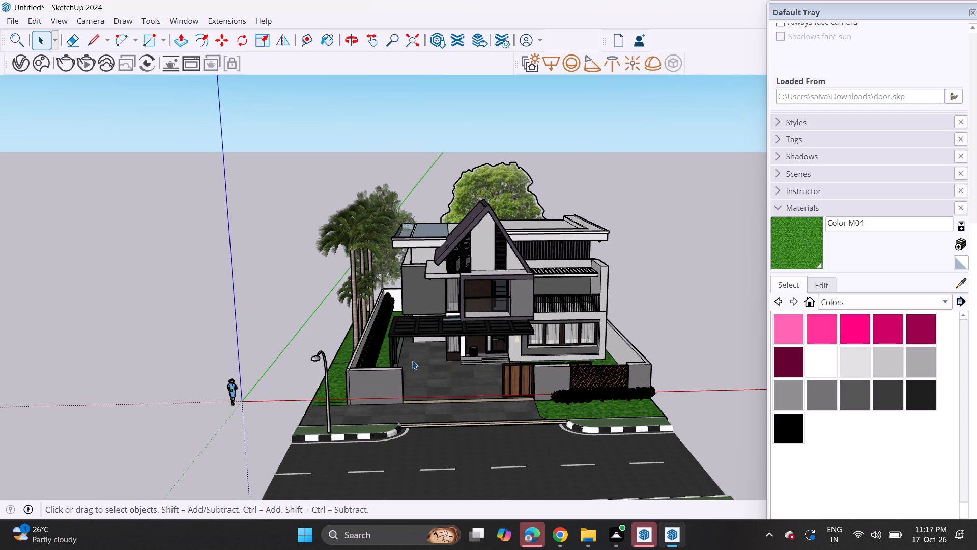
click(11, 20)
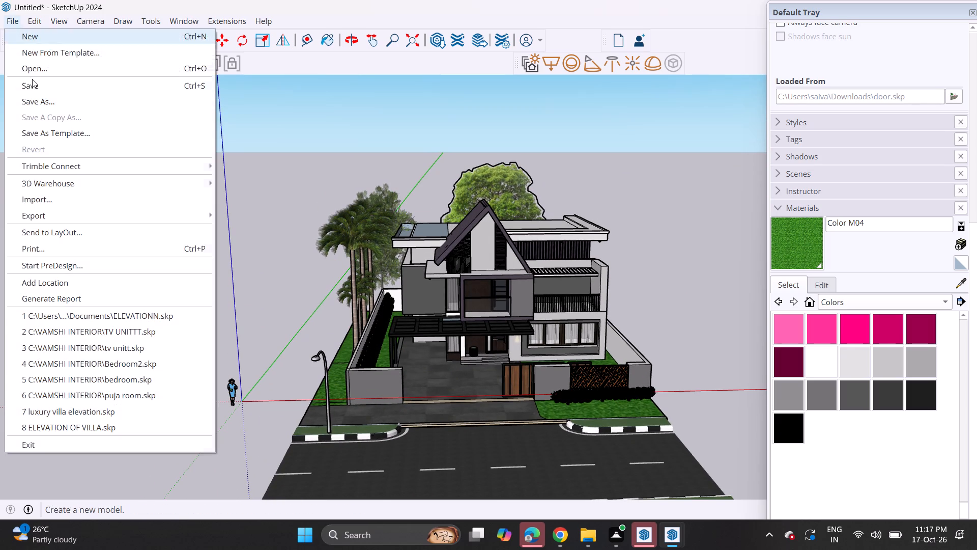
click(35, 198)
scroll(217, 198, down, 1)
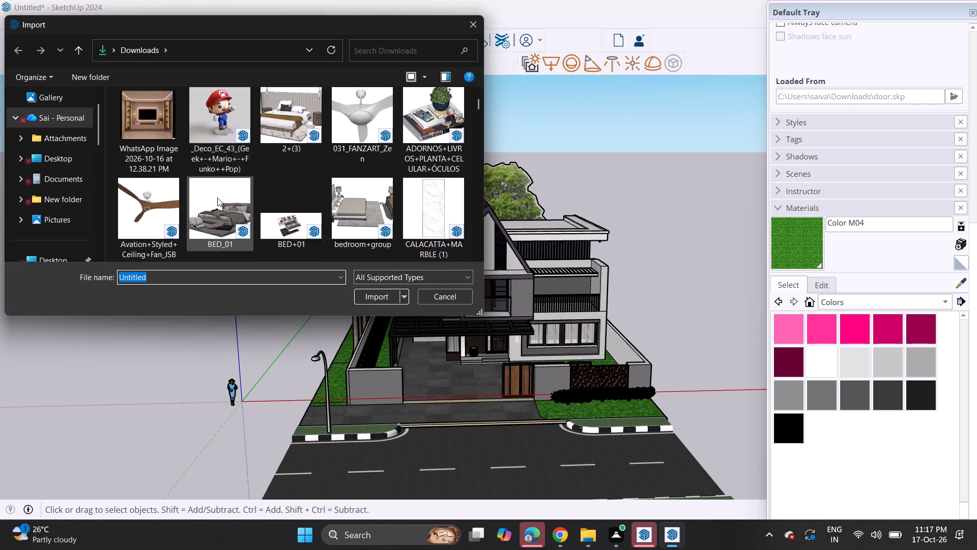
scroll(217, 198, down, 18)
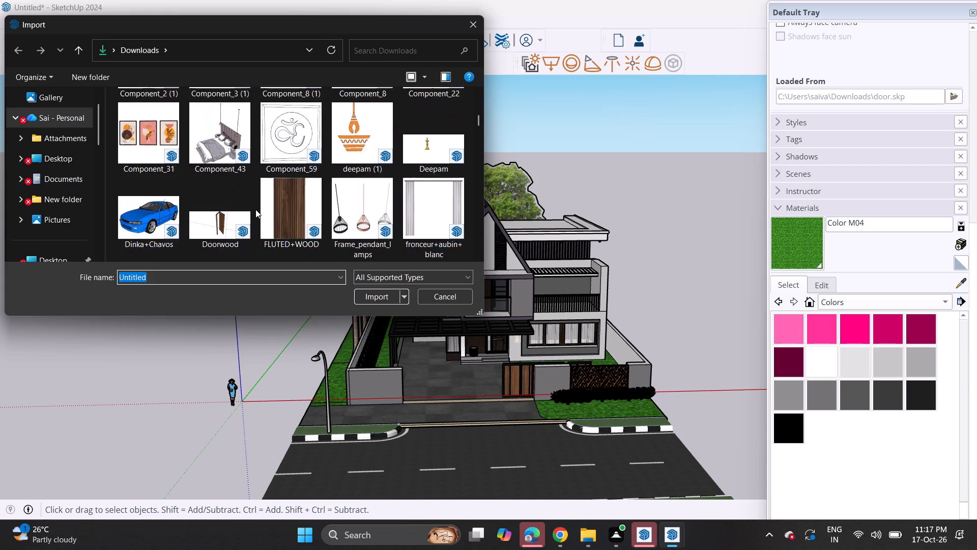
scroll(255, 209, down, 20)
scroll(255, 209, down, 4)
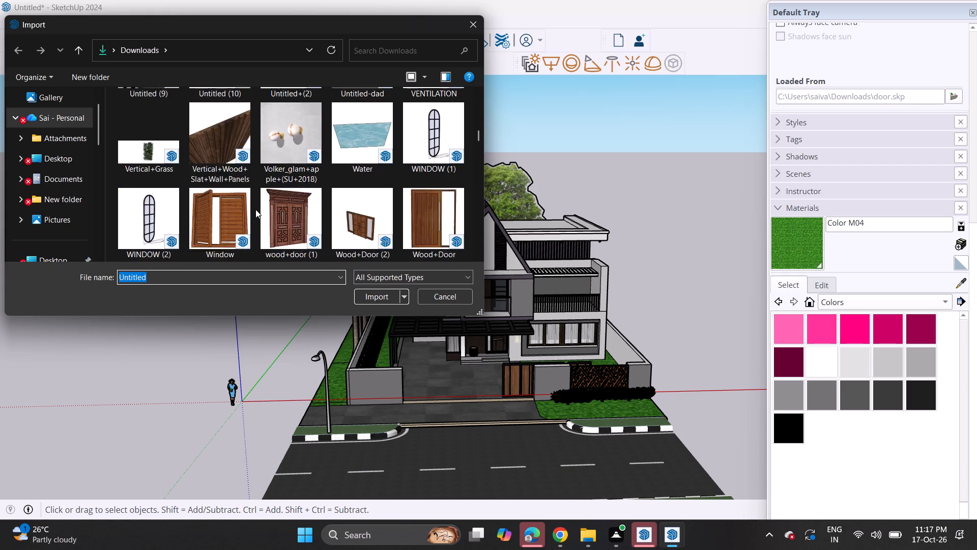
scroll(255, 209, down, 14)
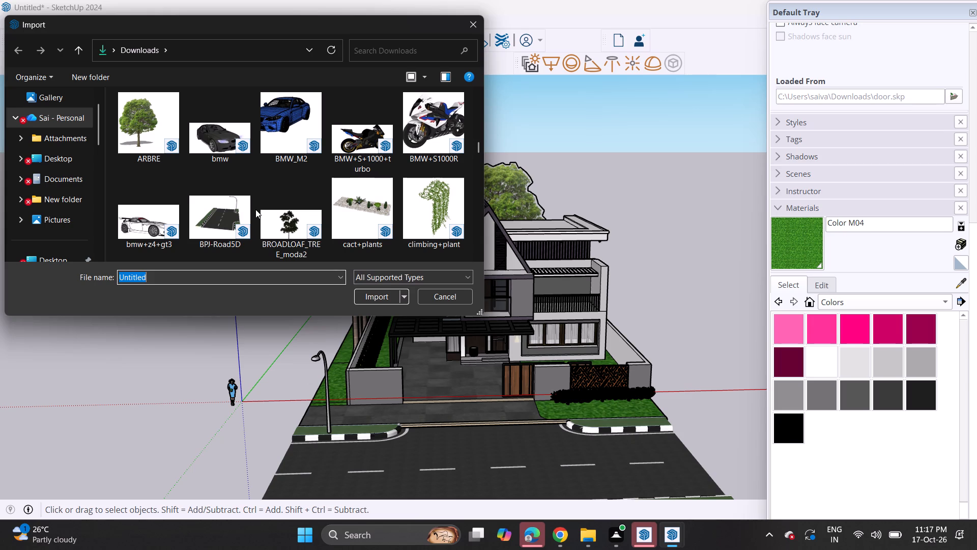
key(u)
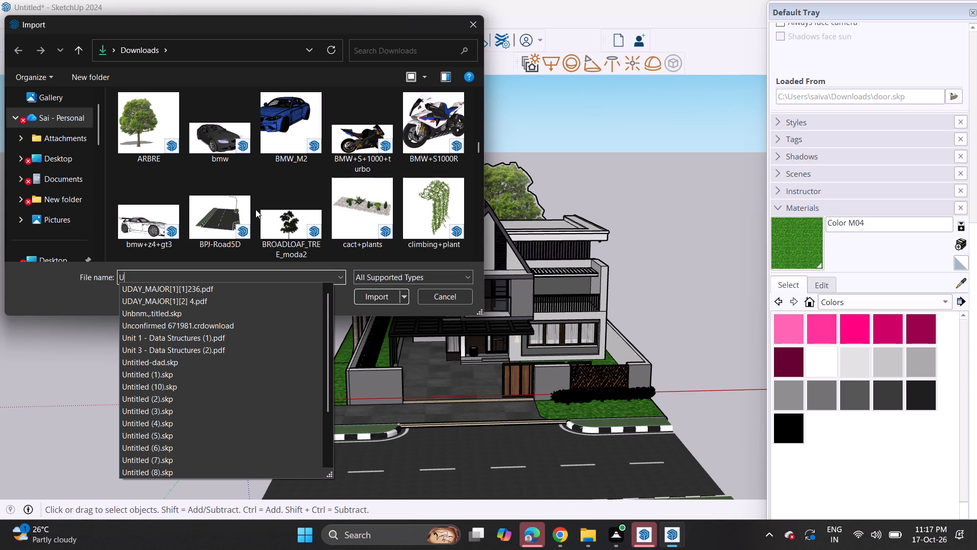
scroll(309, 221, down, 4)
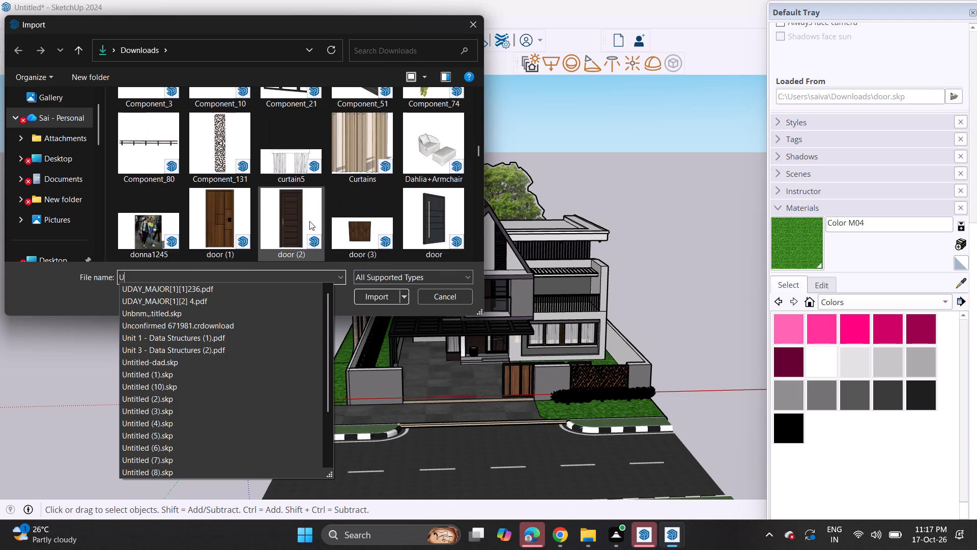
scroll(317, 221, down, 9)
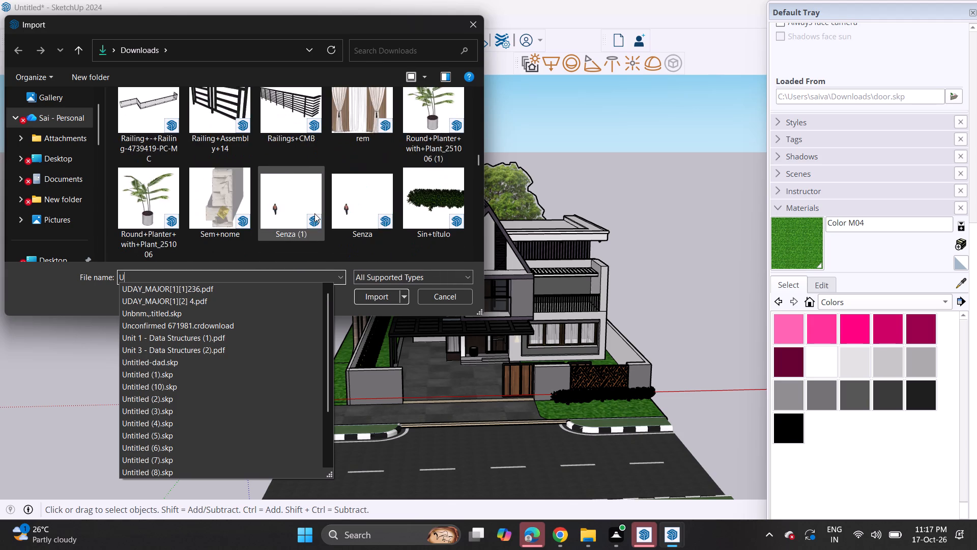
scroll(314, 213, down, 8)
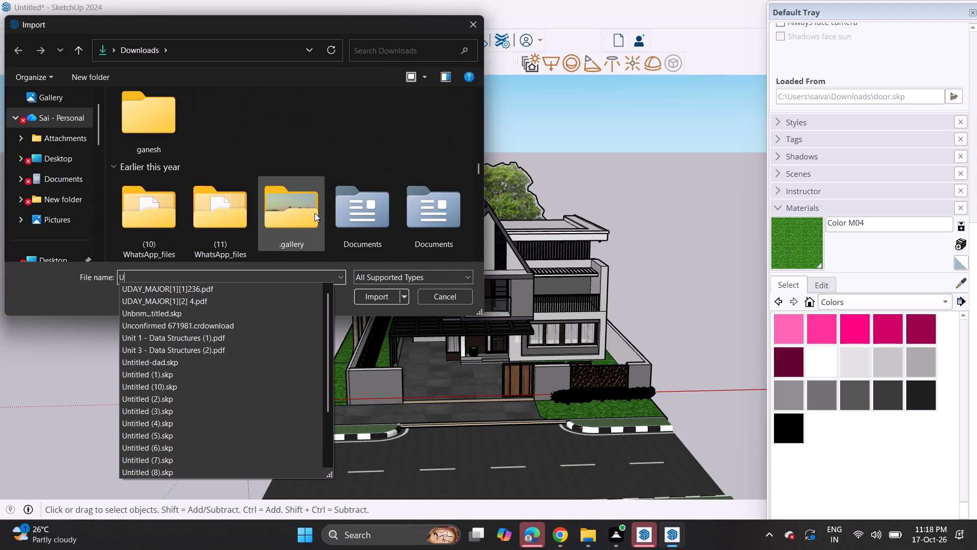
scroll(314, 212, up, 3)
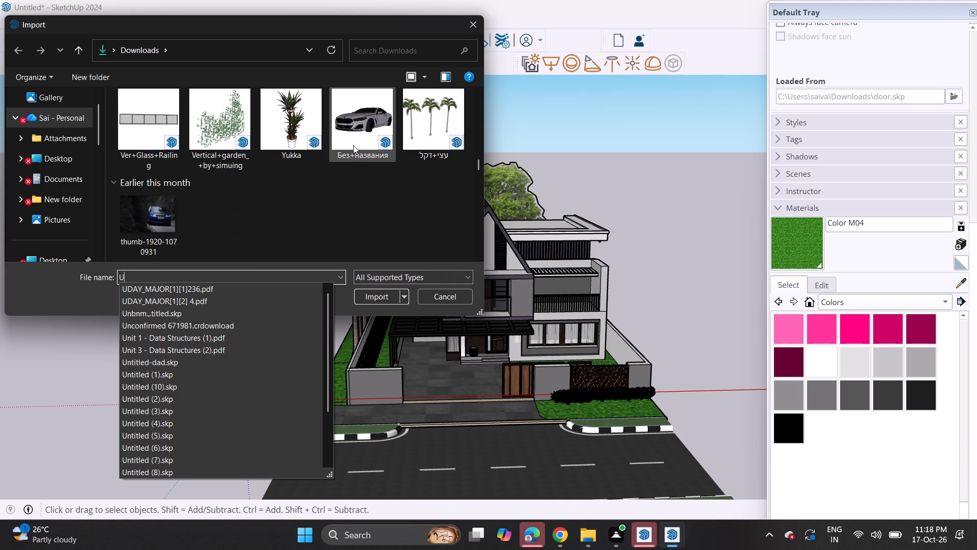
scroll(345, 152, up, 8)
scroll(345, 152, down, 3)
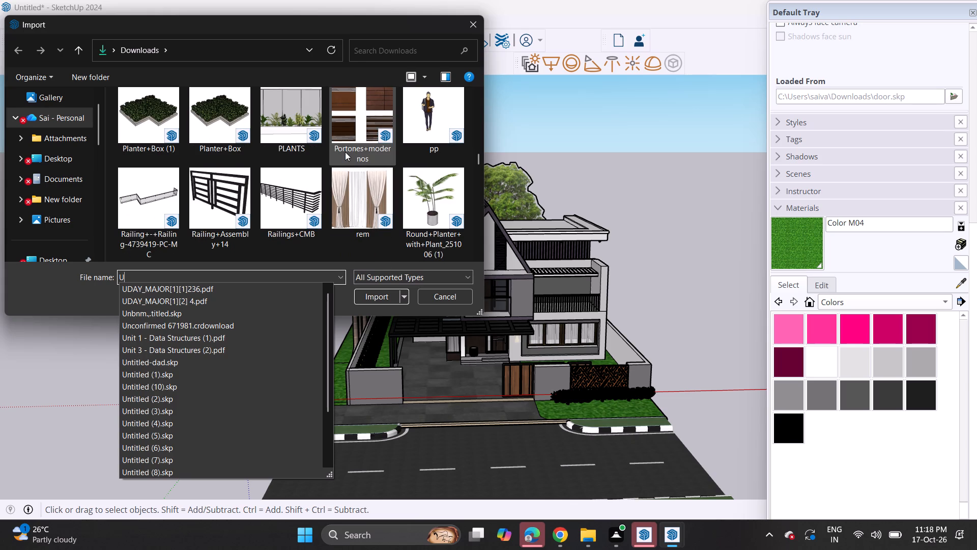
scroll(344, 150, up, 7)
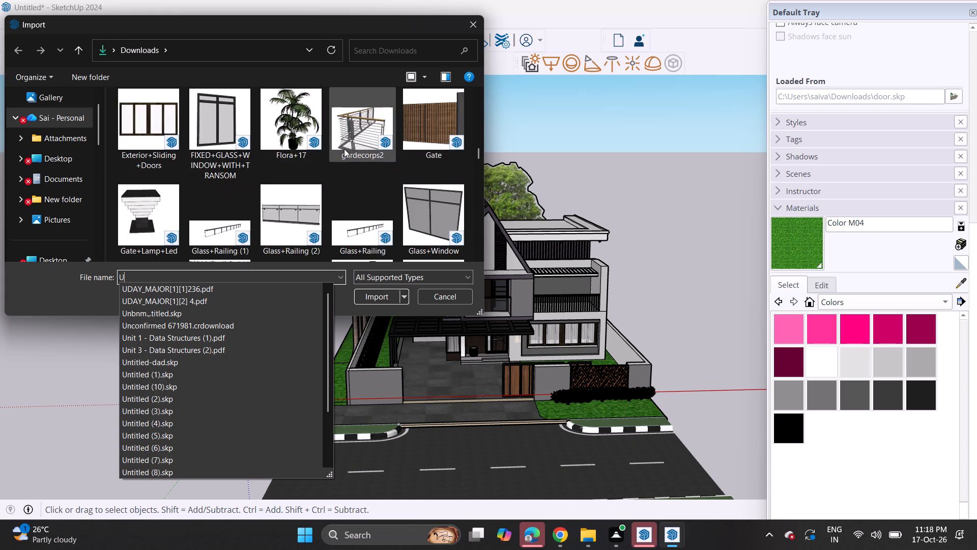
scroll(344, 149, up, 9)
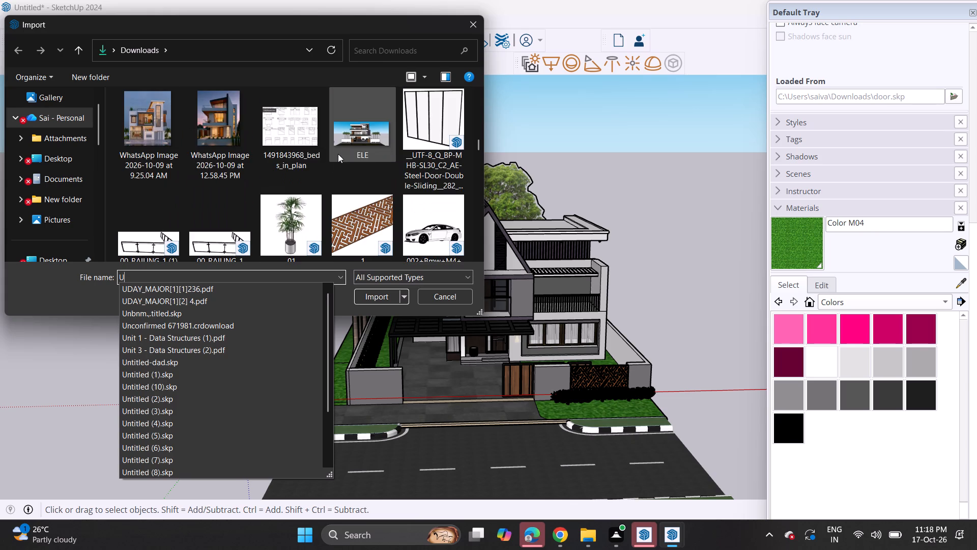
scroll(338, 154, up, 2)
scroll(338, 154, down, 3)
click(441, 239)
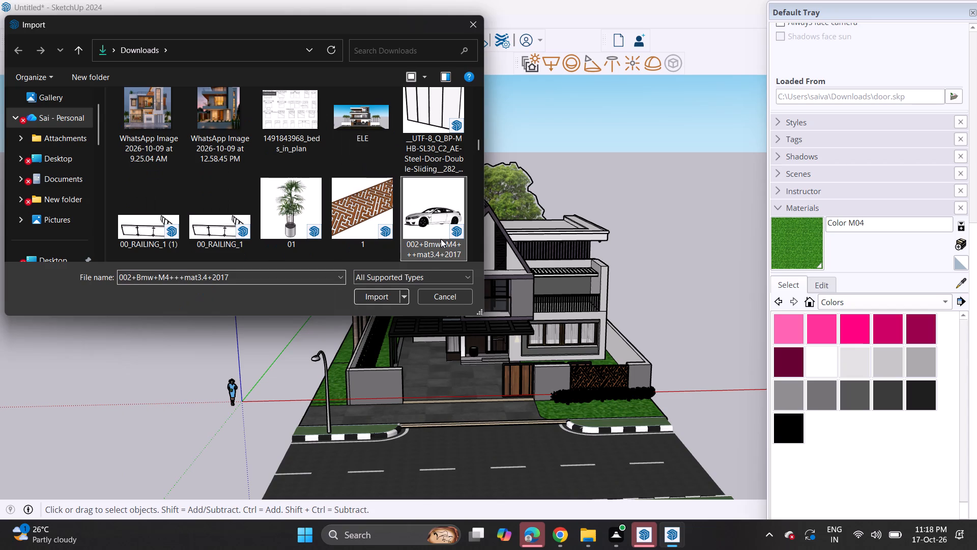
click(381, 294)
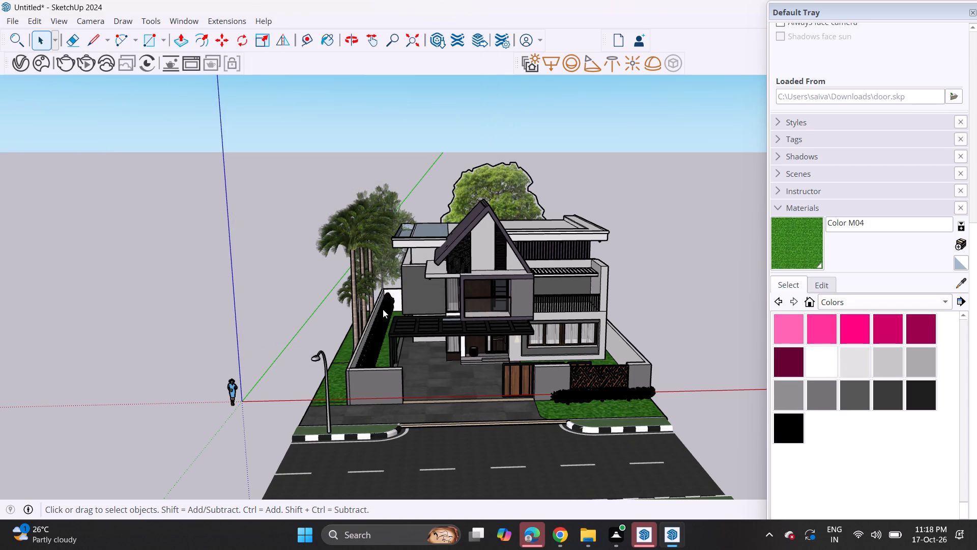
click(617, 283)
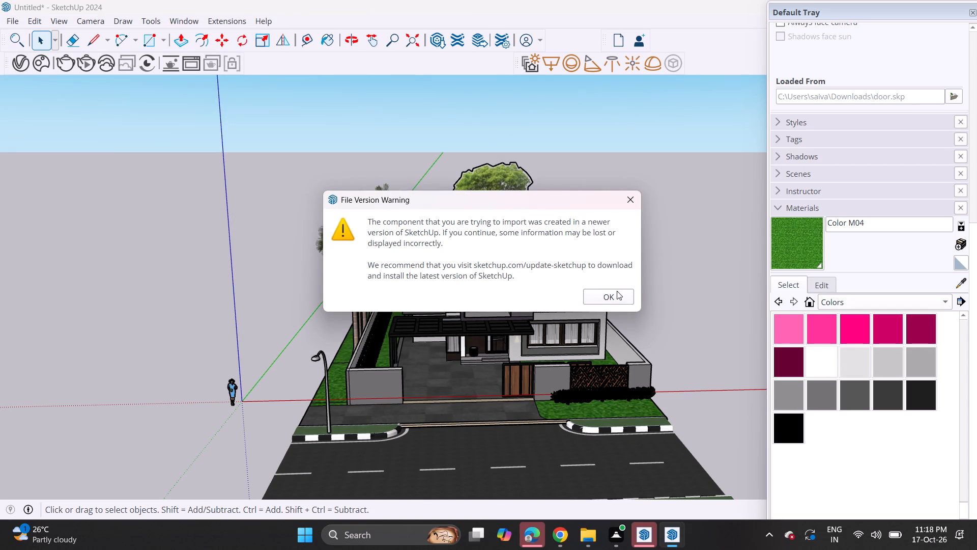
click(619, 299)
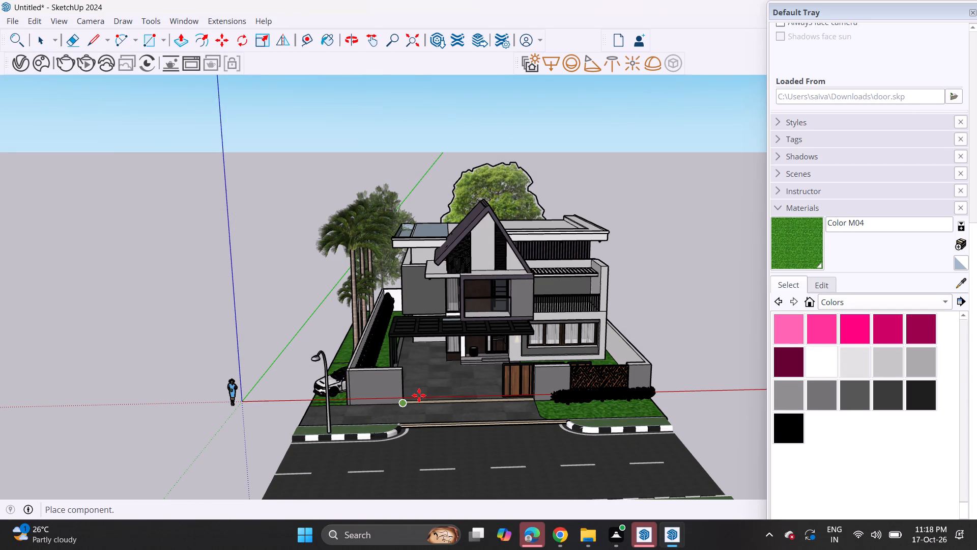
click(513, 406)
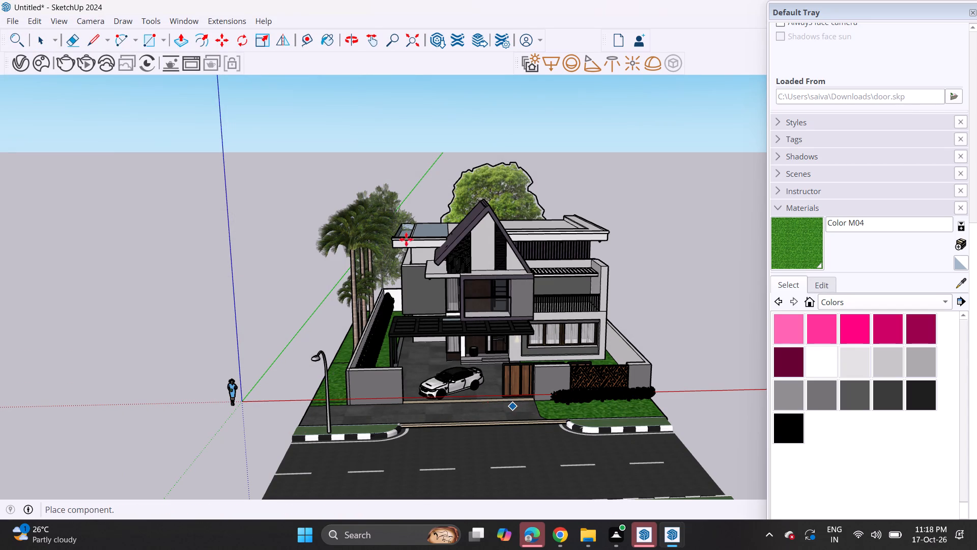
Rotate the imported car on the ground plane so its front faces the street.
click(242, 42)
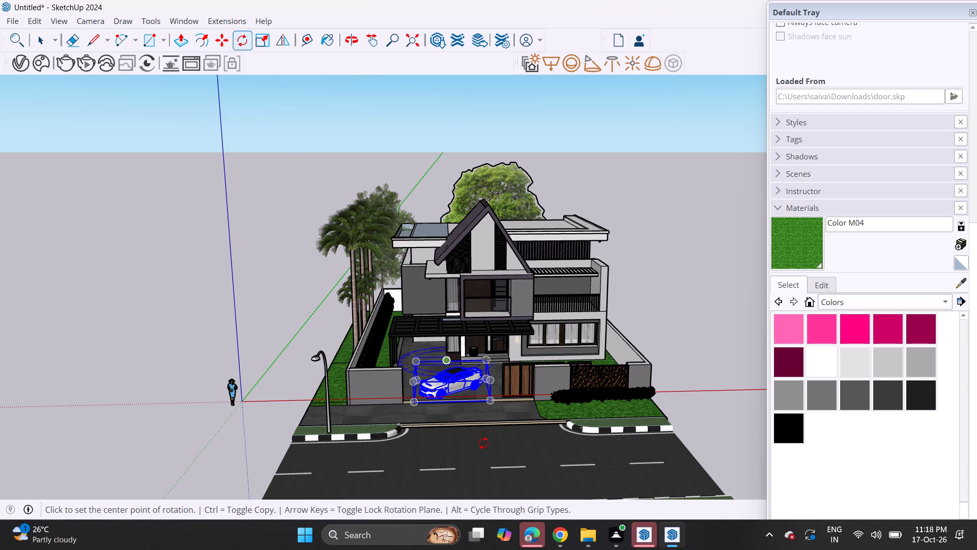
click(480, 448)
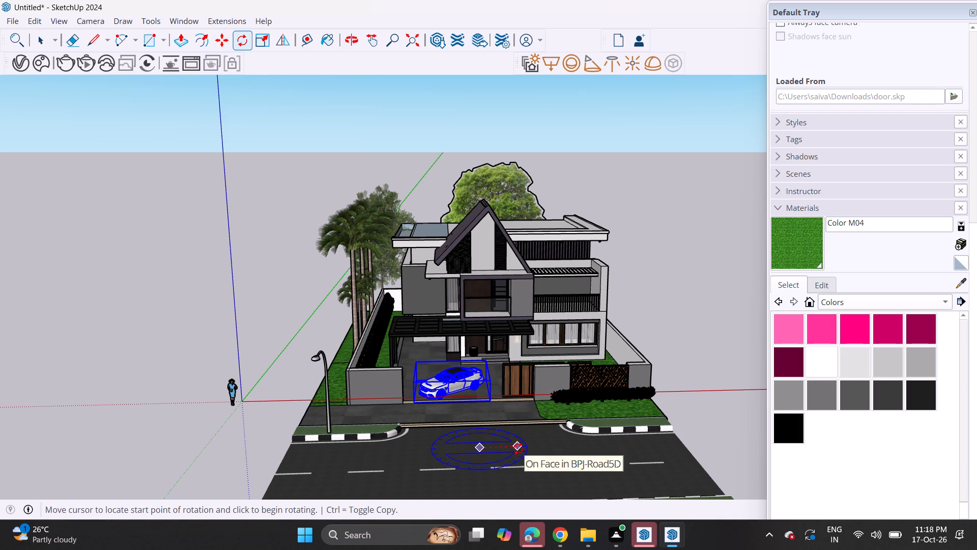
click(518, 449)
click(507, 425)
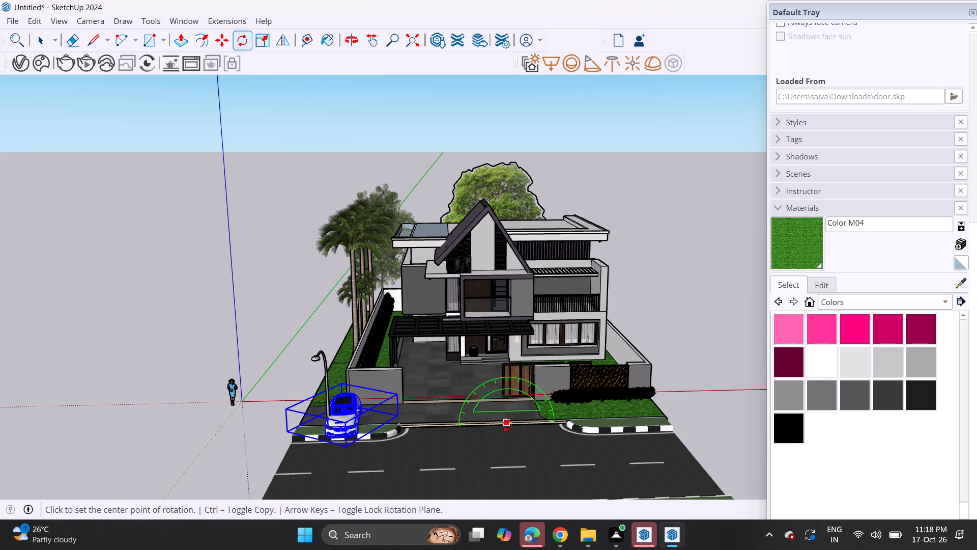
Move the rotated car from the kerb into the paved driveway in front of the carport.
click(226, 41)
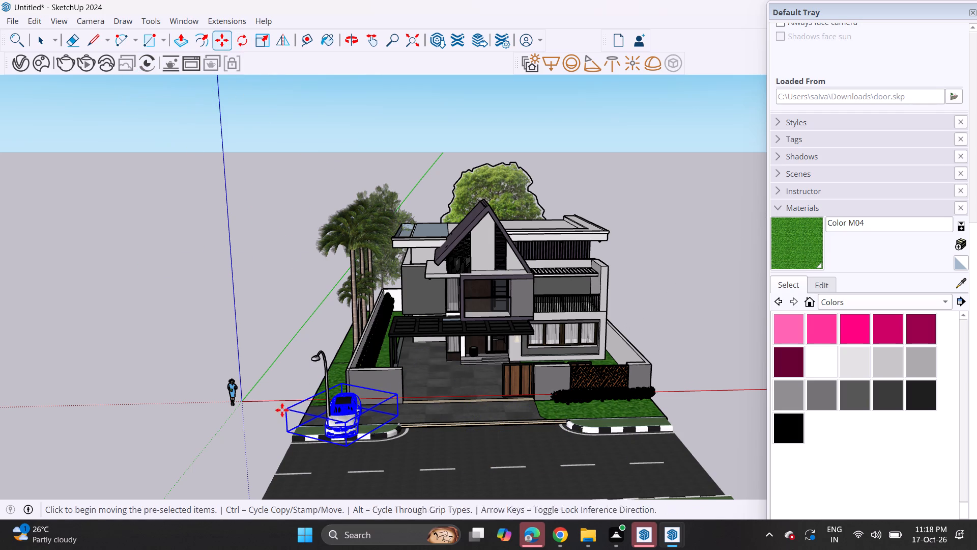
click(345, 452)
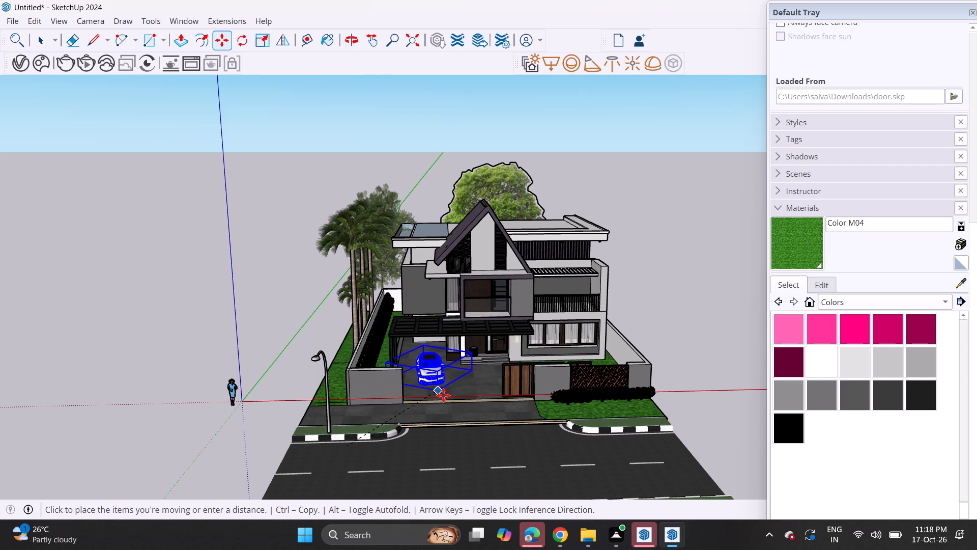
click(443, 395)
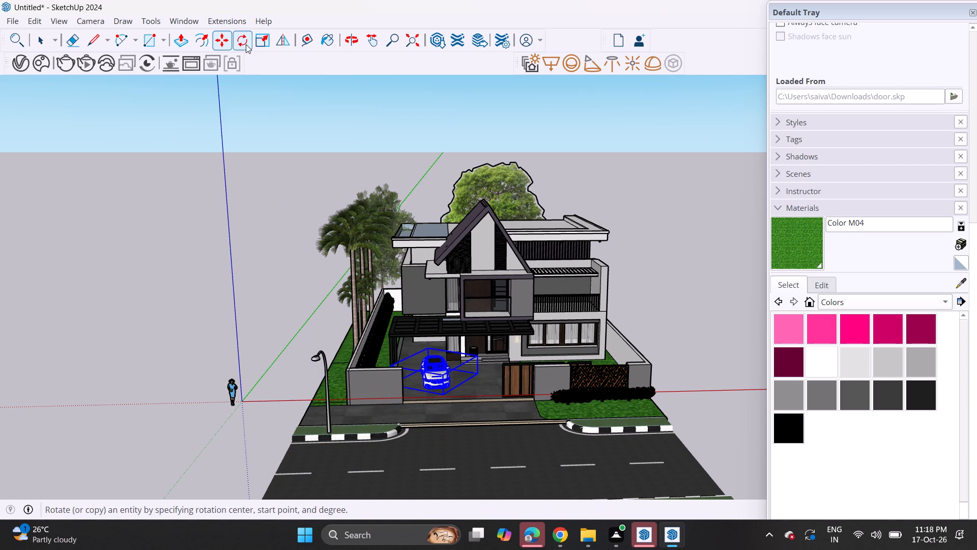
Fine-tune the car's rotation on the ground plane, using a pivot point on the road.
click(246, 44)
click(469, 450)
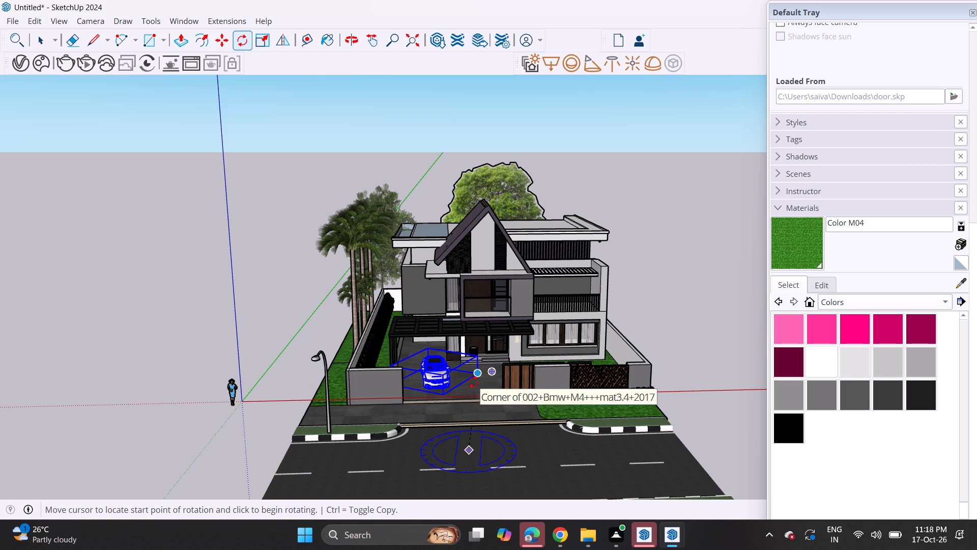
click(466, 412)
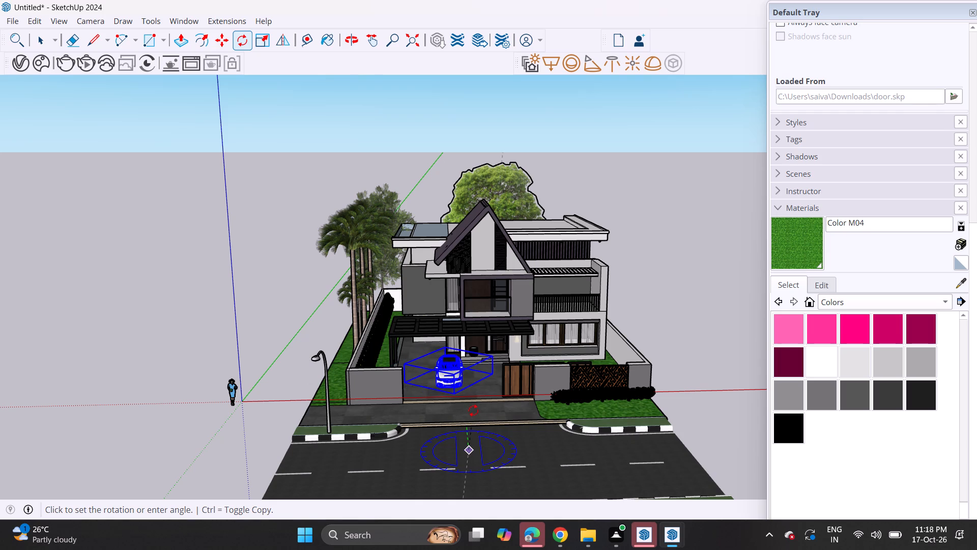
scroll(474, 411, up, 7)
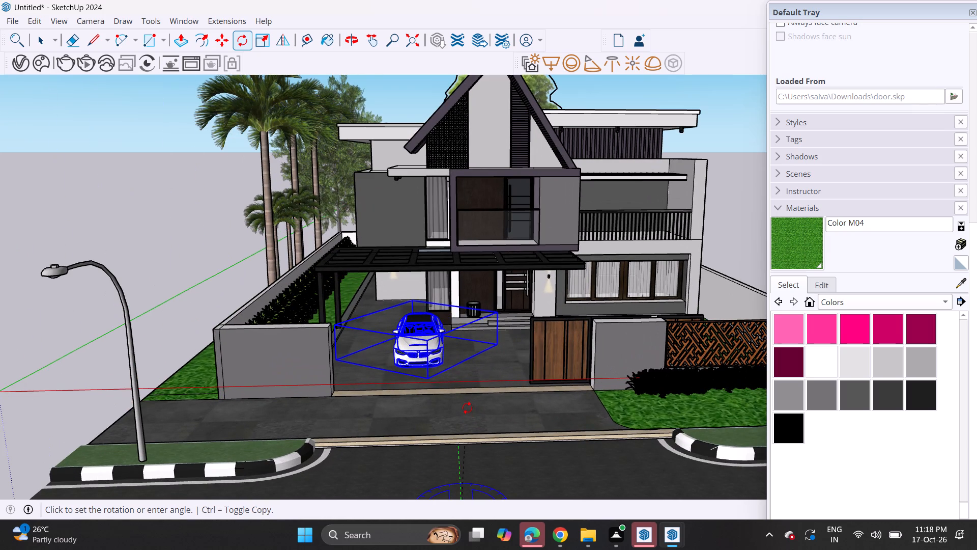
click(467, 408)
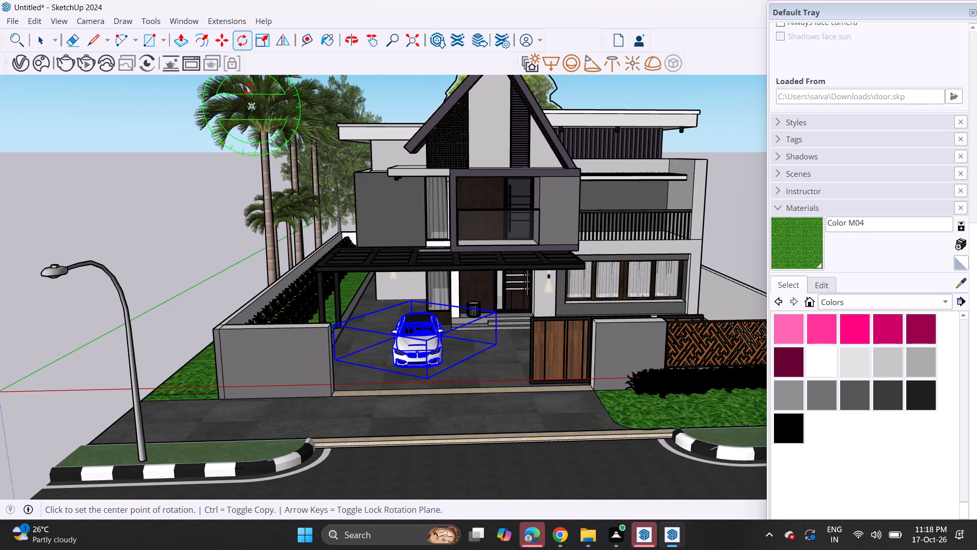
Enlarge the car uniformly with Scale from the corner nearest the carport-side wall, then clear the selection.
click(264, 40)
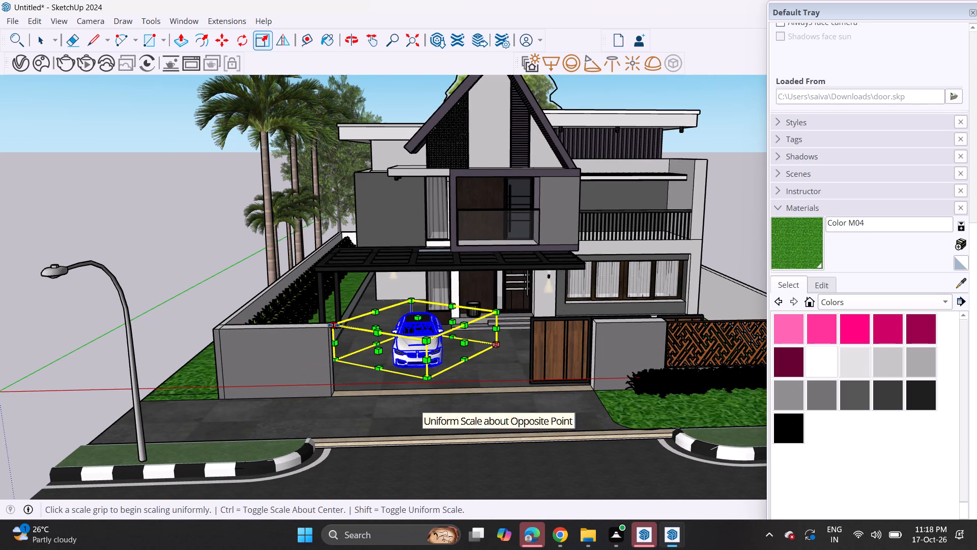
click(333, 325)
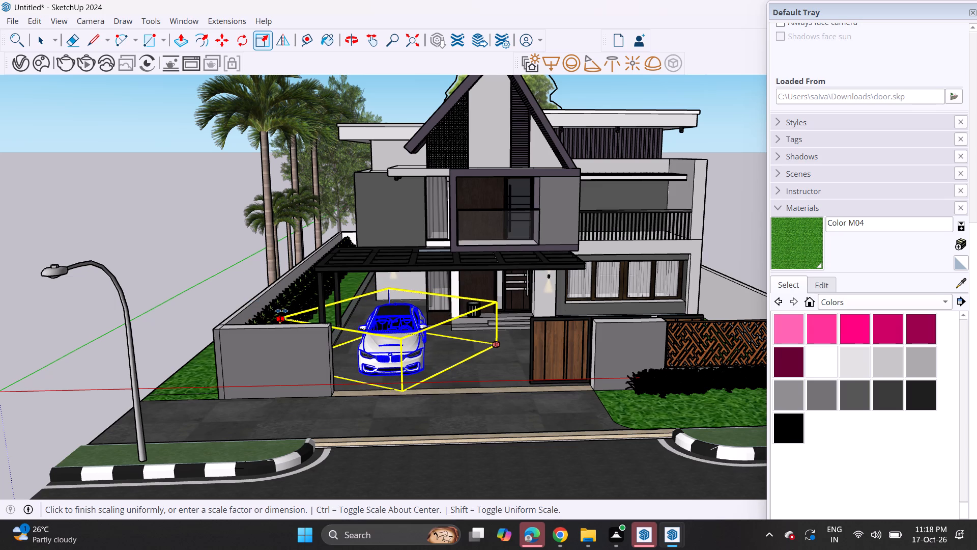
click(281, 311)
key(b)
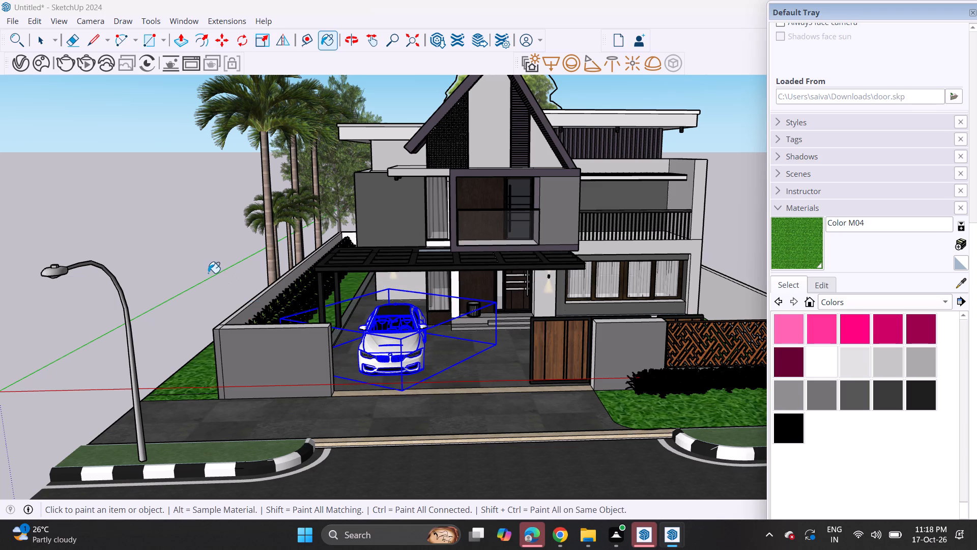
key(space)
click(208, 272)
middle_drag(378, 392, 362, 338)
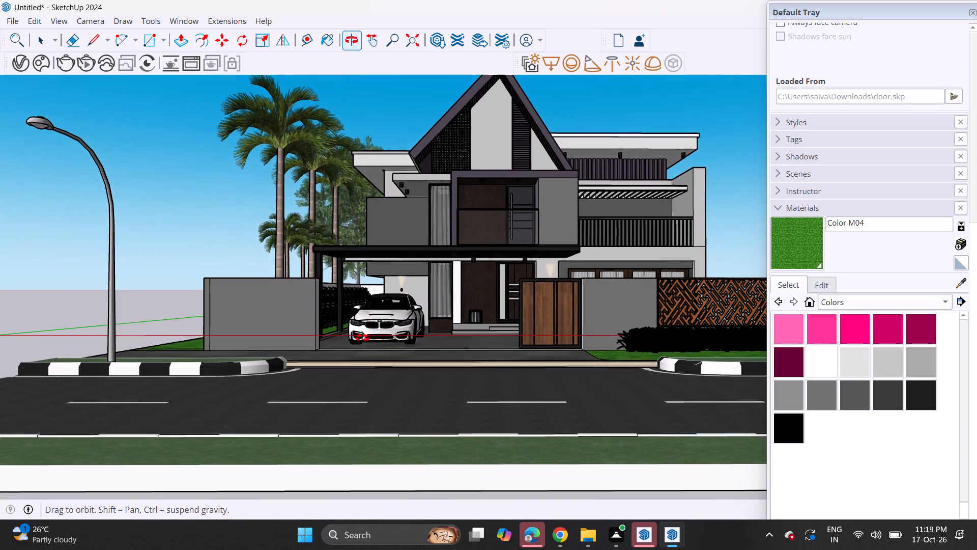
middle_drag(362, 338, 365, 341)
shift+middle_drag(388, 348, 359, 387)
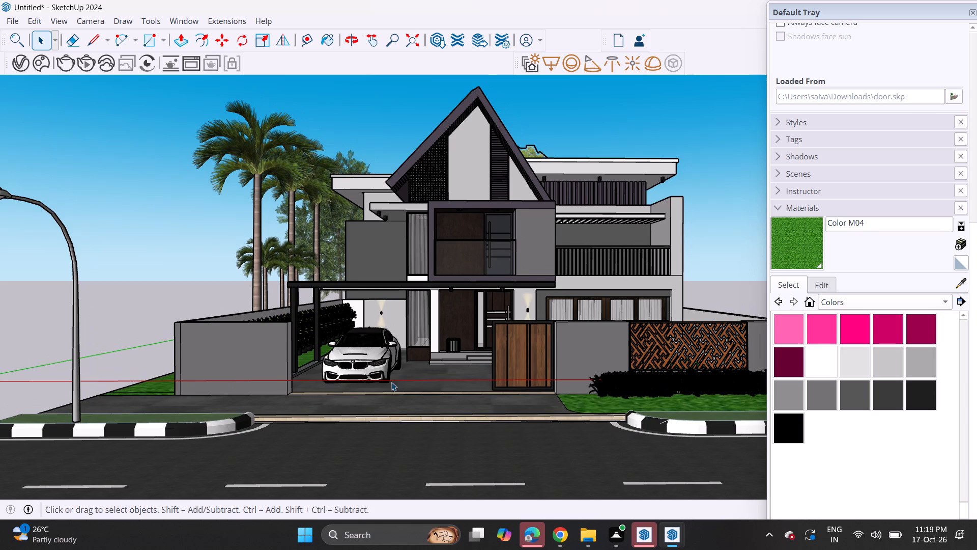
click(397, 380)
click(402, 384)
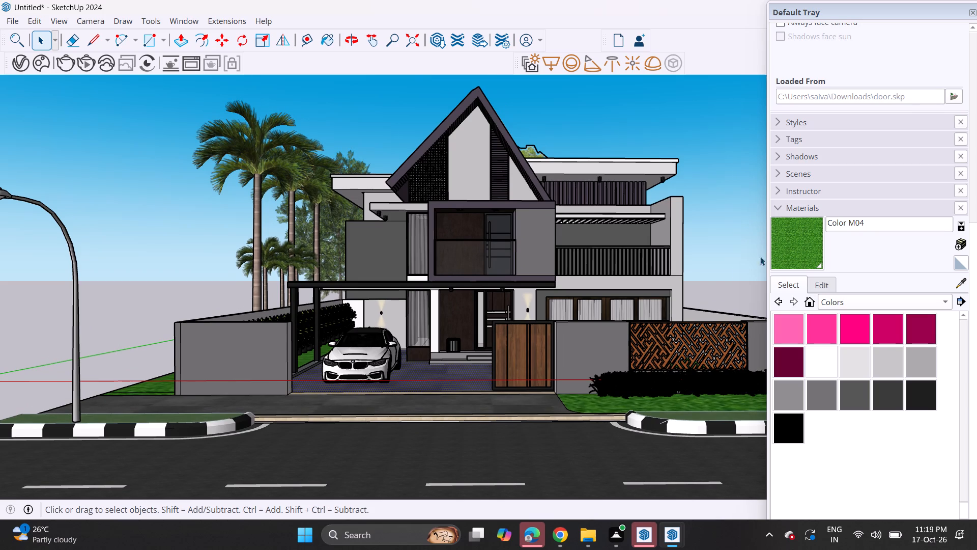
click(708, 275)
Move the entire house, garden and street model along the green axis, away from the origin, and clear the selection.
scroll(538, 336, down, 8)
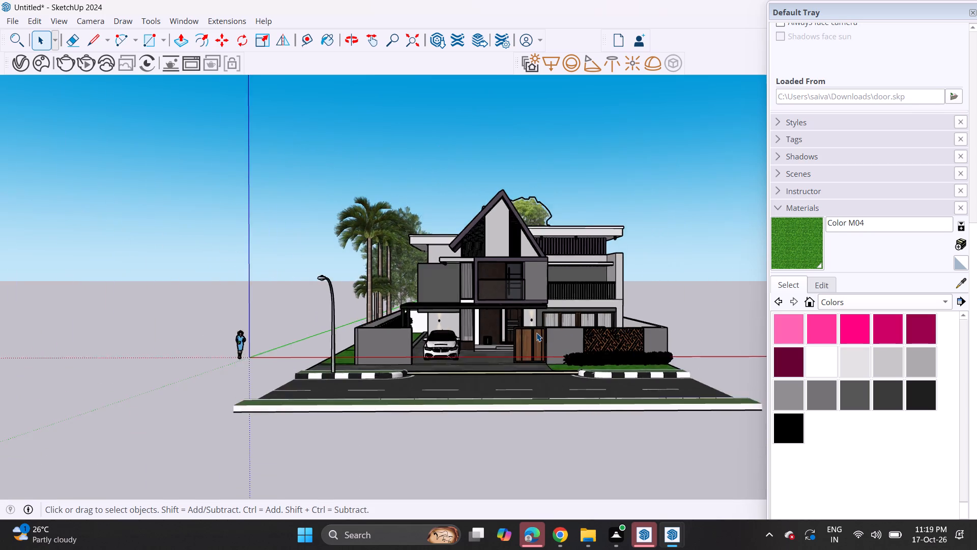
scroll(536, 333, down, 2)
middle_drag(527, 307, 550, 338)
drag(366, 169, 727, 431)
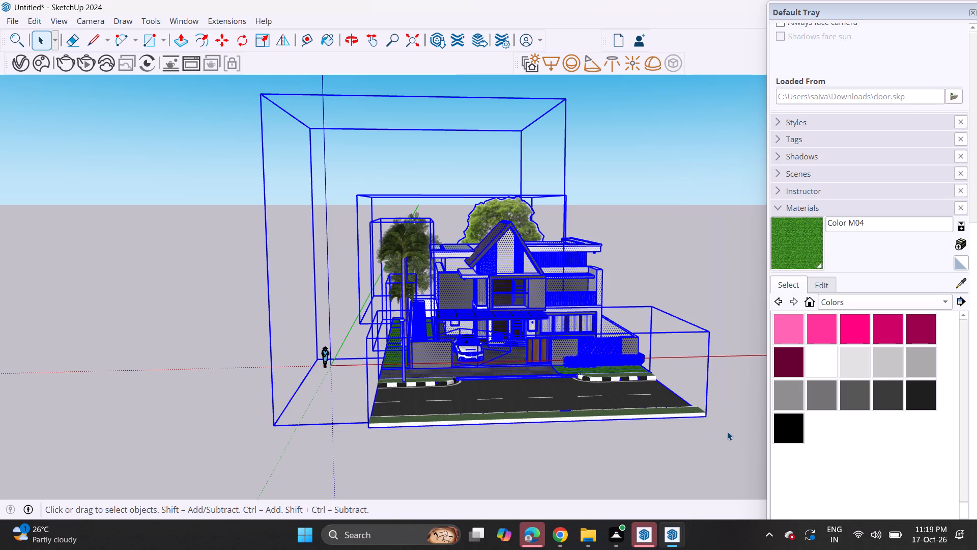
key(m)
click(708, 418)
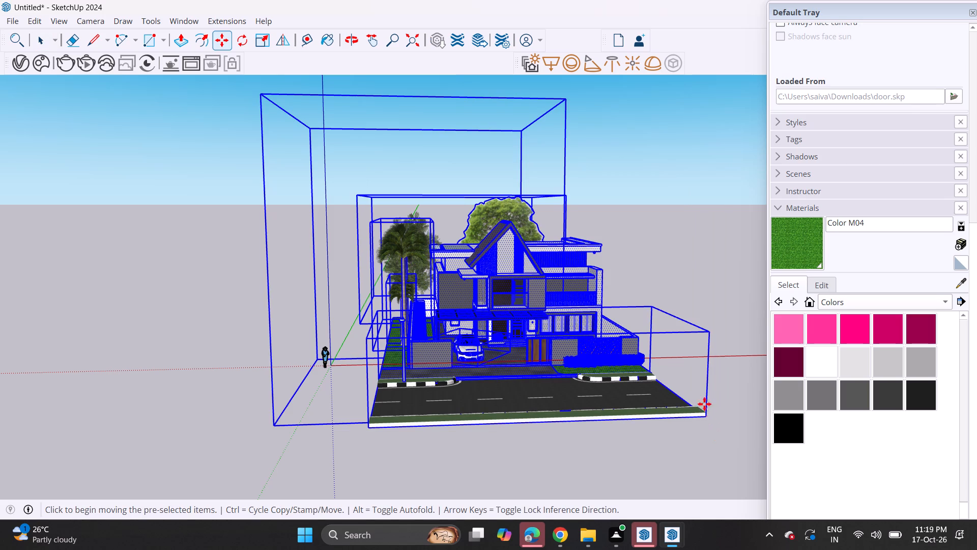
middle_drag(686, 322, 376, 382)
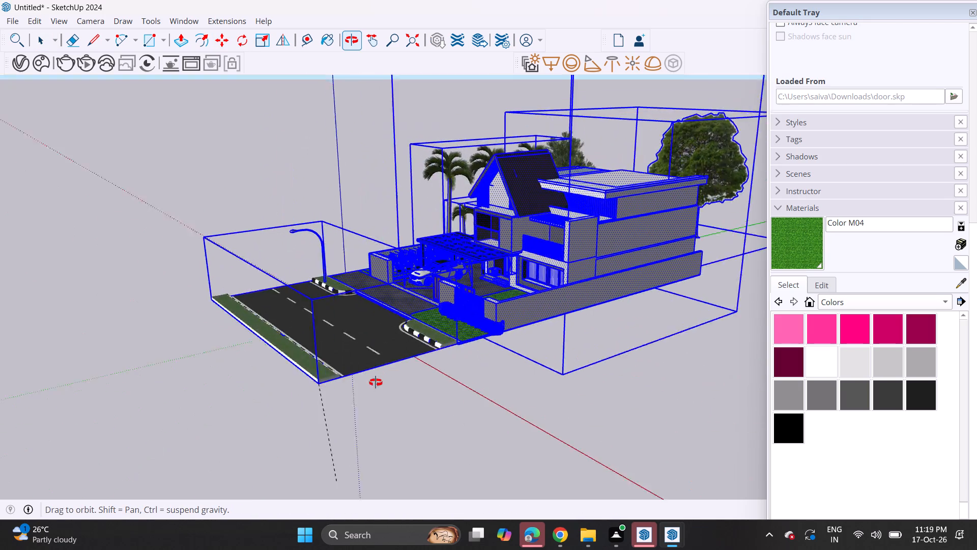
middle_drag(376, 382, 374, 383)
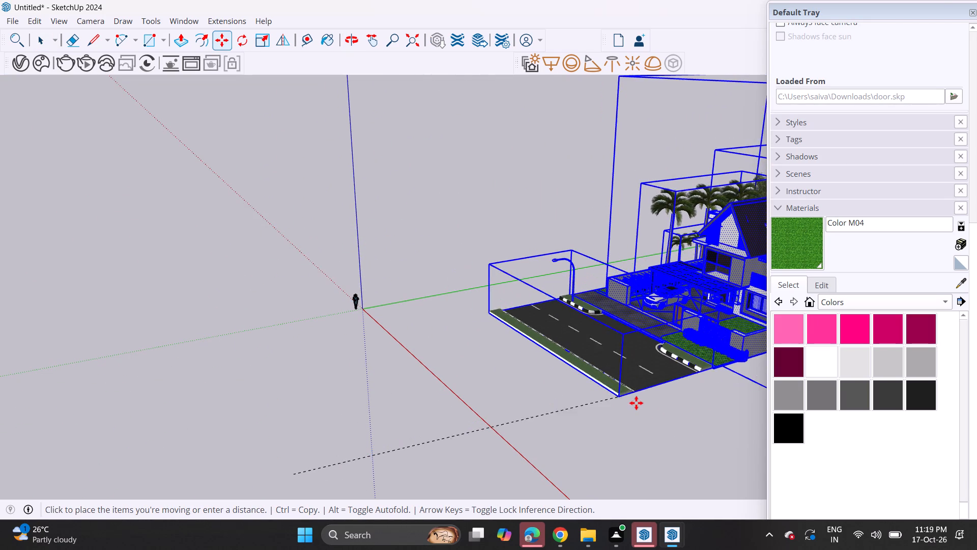
click(636, 403)
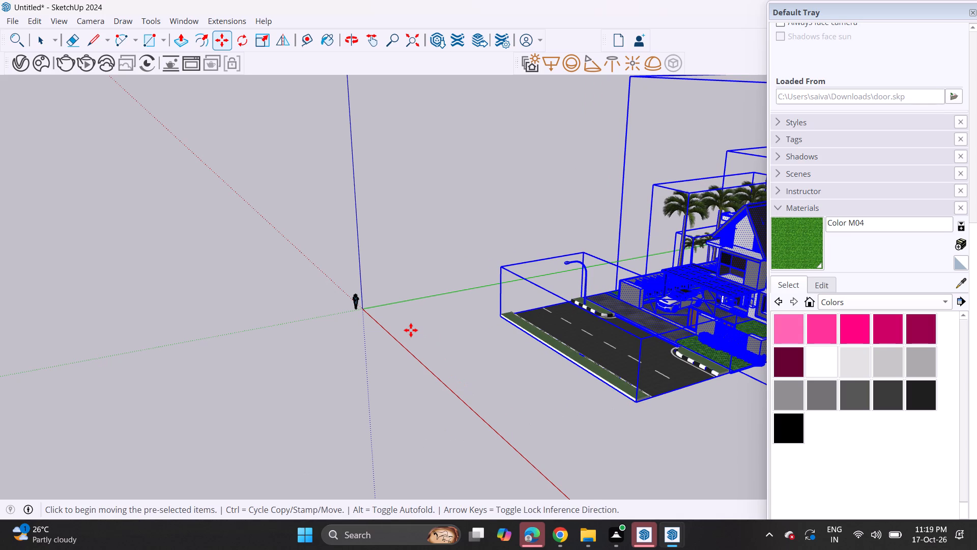
key(space)
middle_drag(411, 328, 509, 332)
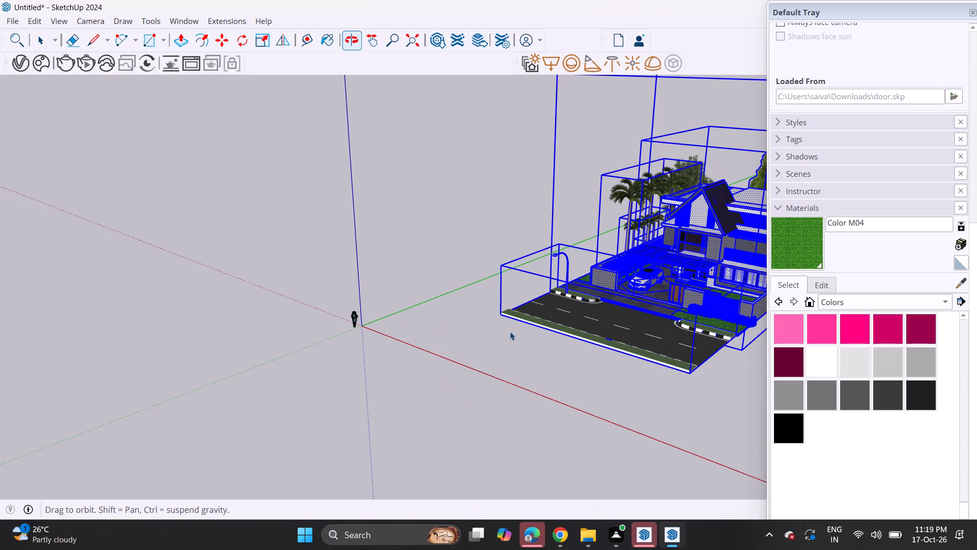
click(506, 334)
Examine the relocated house, parked car and street from the front.
middle_drag(483, 329, 641, 278)
scroll(669, 218, up, 2)
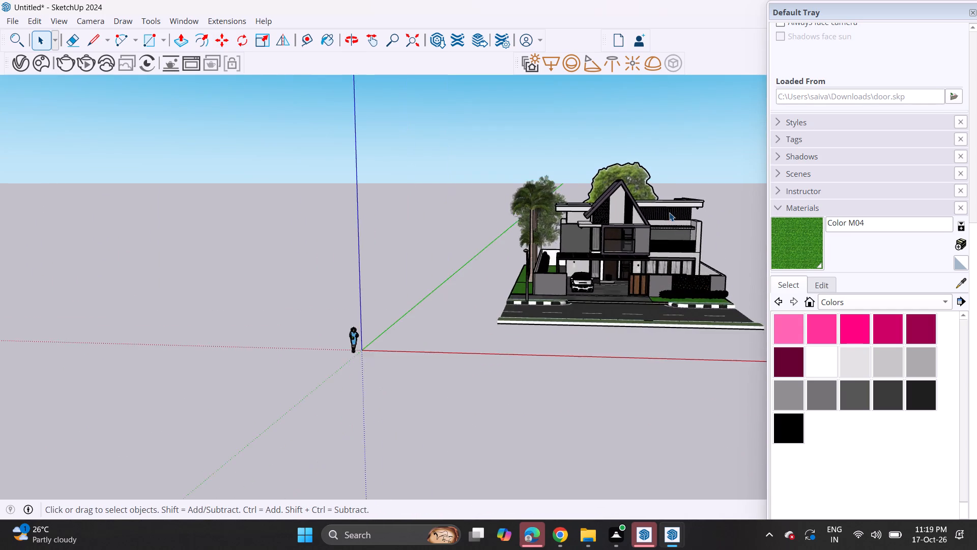
scroll(669, 212, up, 3)
middle_drag(680, 260, 680, 237)
scroll(676, 239, up, 2)
middle_drag(671, 246, 648, 253)
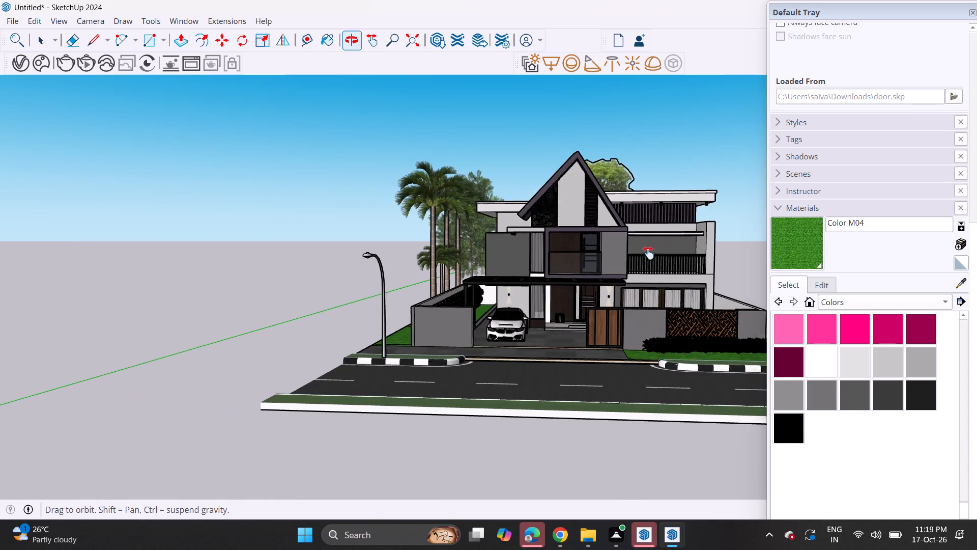
middle_drag(648, 253, 572, 292)
middle_drag(558, 301, 594, 286)
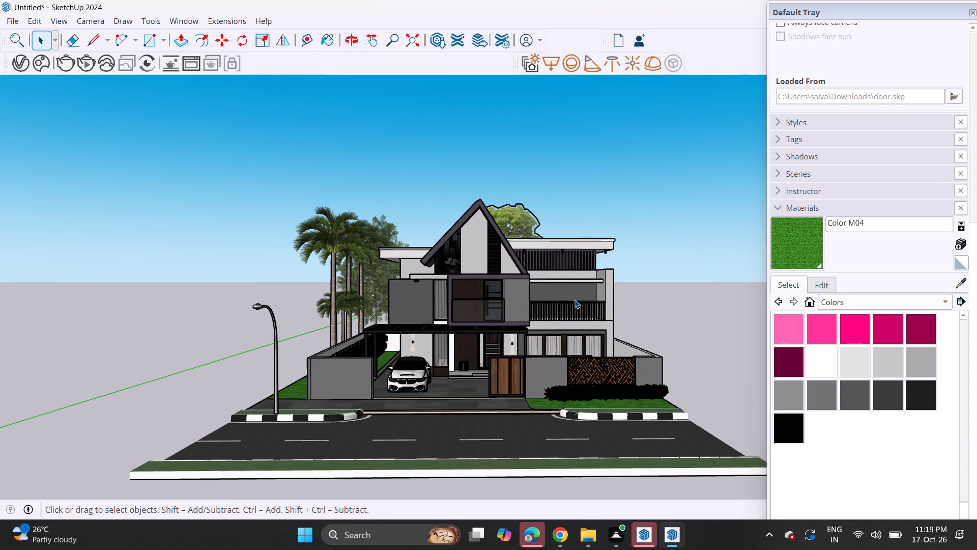
scroll(215, 197, up, 1)
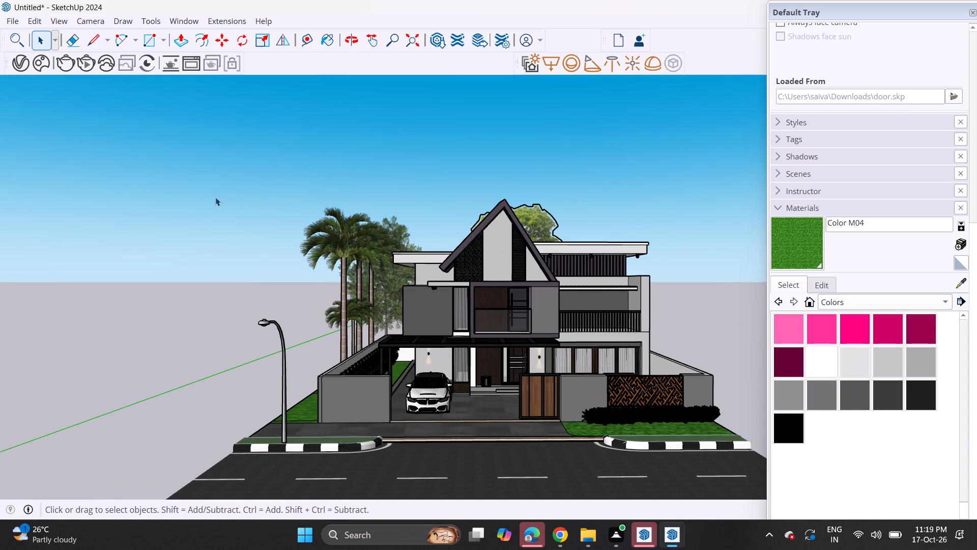
Import the potted plant Component_8 from Downloads and place it on the front lawn behind the lattice fence.
click(8, 17)
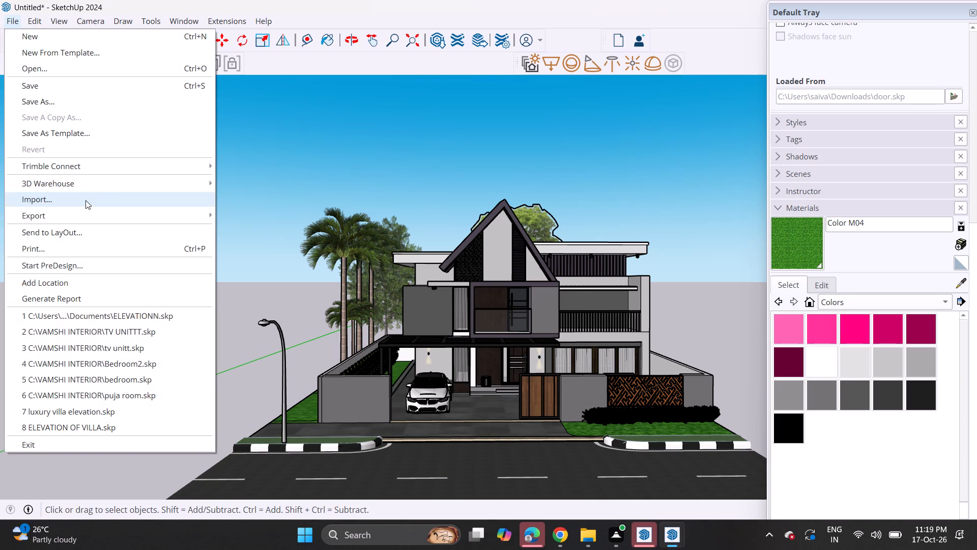
click(85, 200)
scroll(322, 216, down, 10)
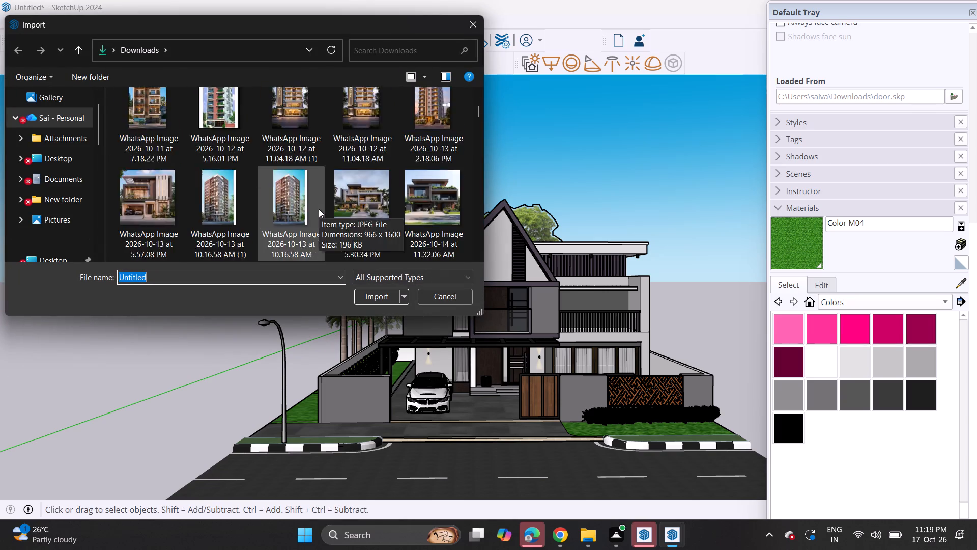
scroll(319, 209, down, 9)
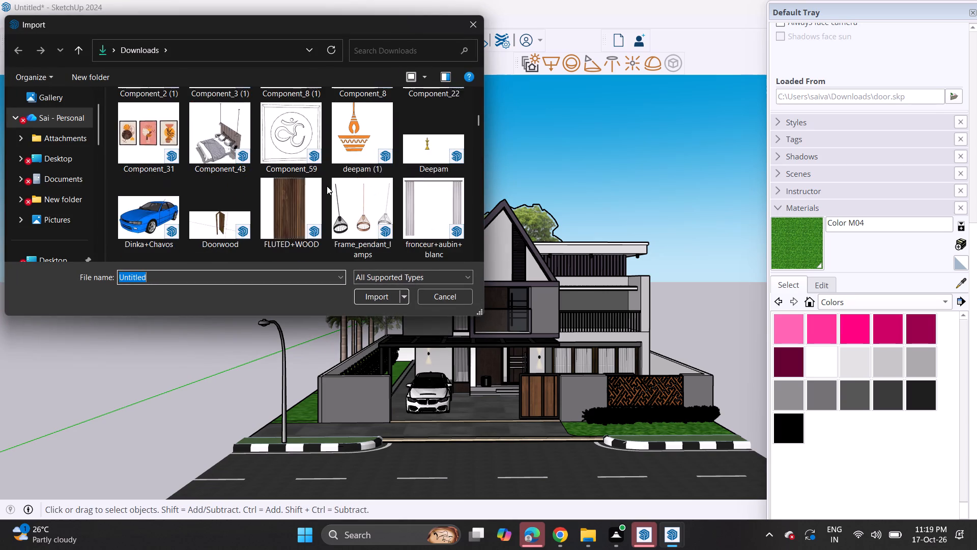
scroll(327, 185, down, 1)
scroll(337, 170, up, 3)
click(362, 184)
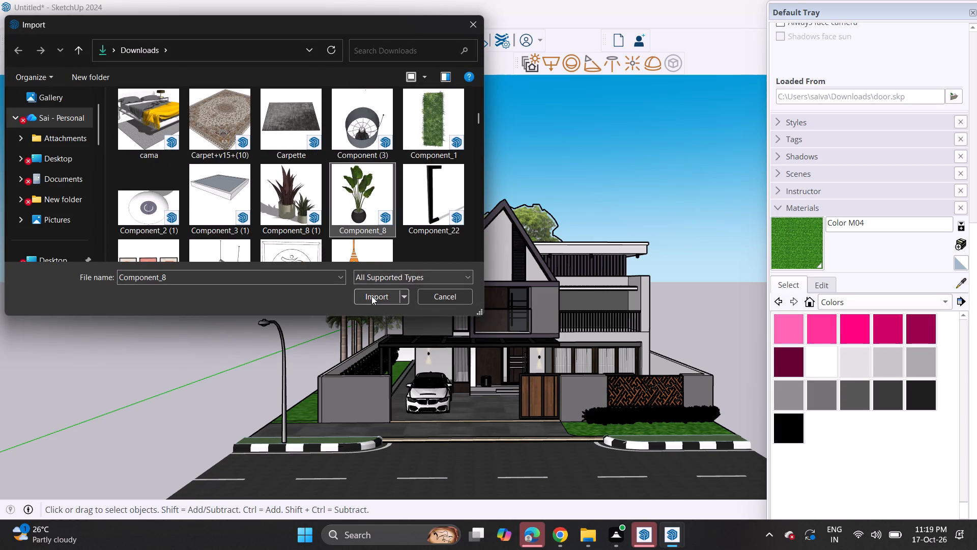
click(371, 296)
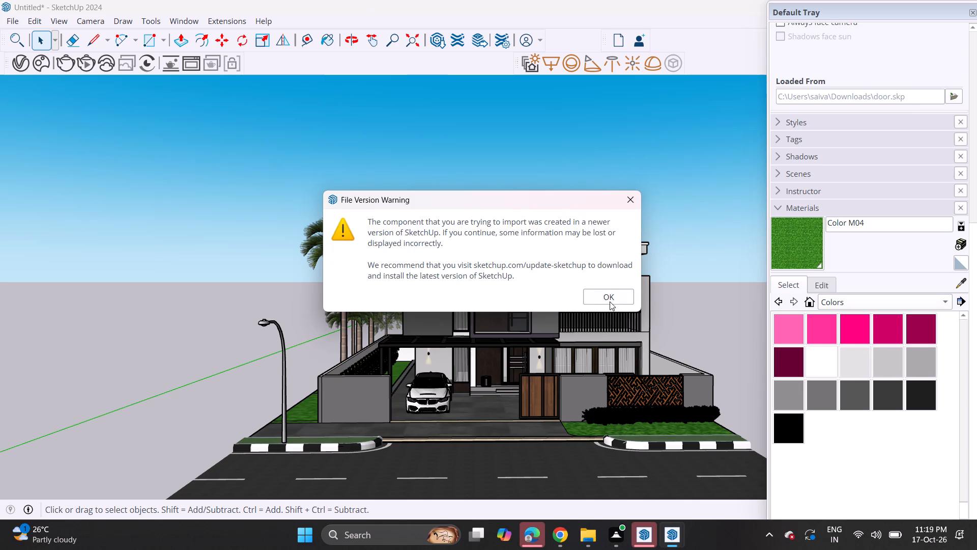
click(610, 301)
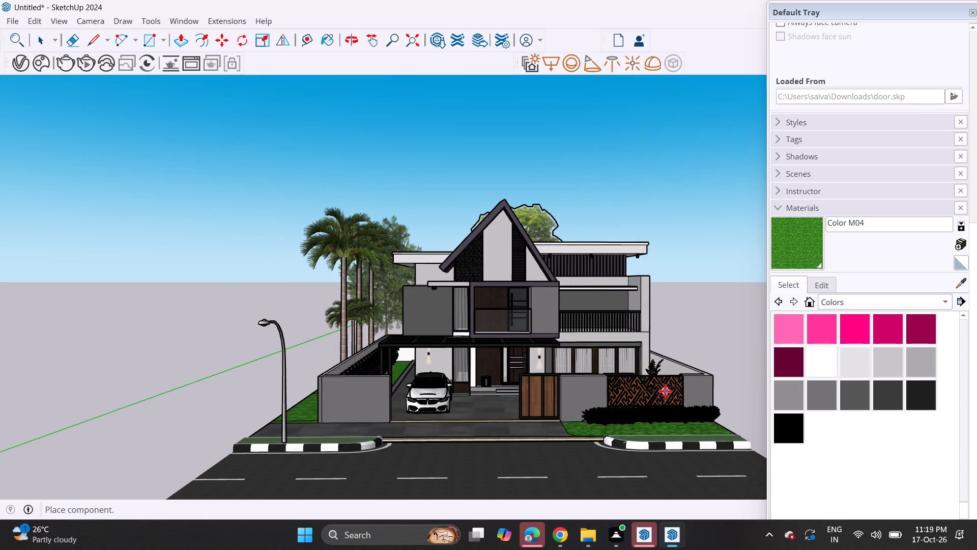
middle_drag(665, 391, 846, 492)
scroll(706, 363, up, 4)
scroll(661, 358, up, 8)
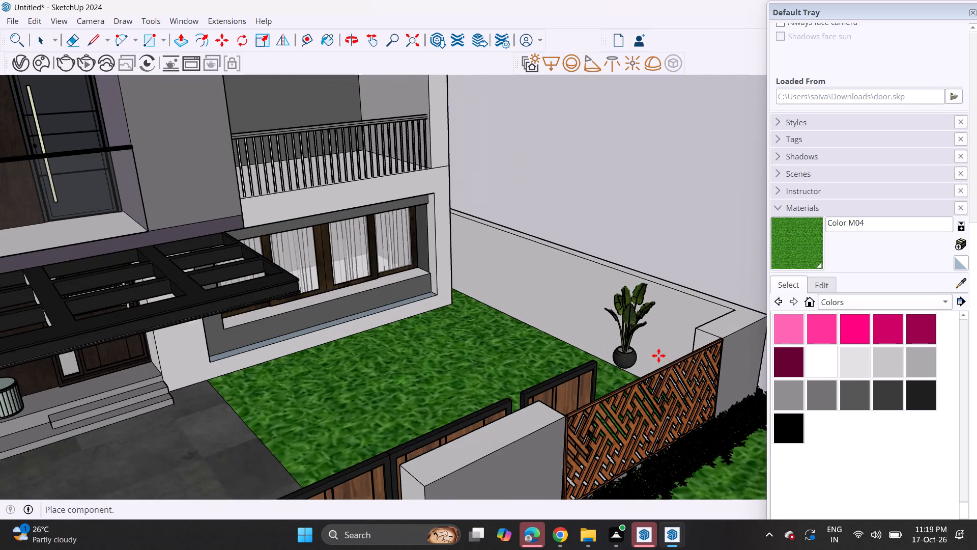
click(664, 369)
Reposition the imported potted plant on the front lawn, close behind the lattice fence and wooden gate panel.
middle_drag(516, 368, 665, 405)
click(700, 355)
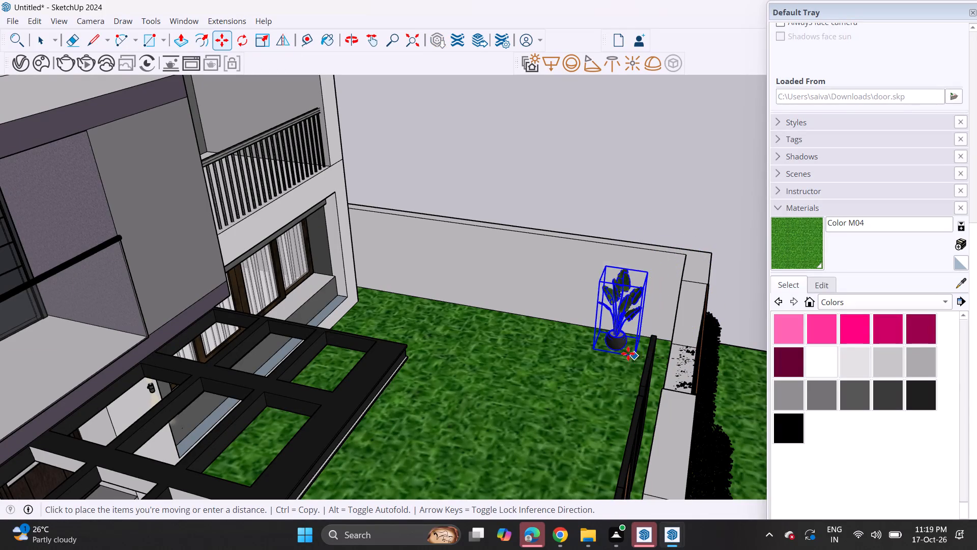
click(640, 354)
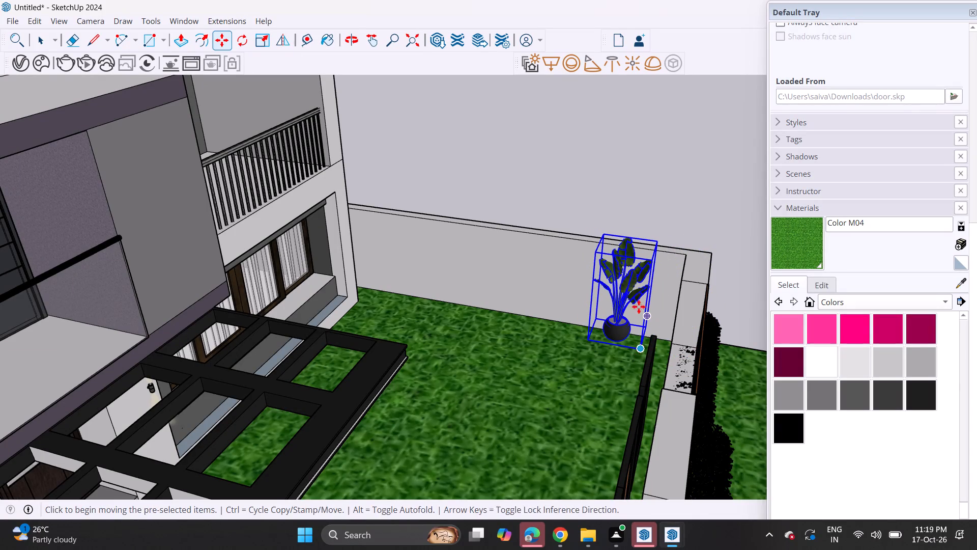
middle_drag(648, 270, 163, 311)
scroll(648, 270, up, 1)
scroll(432, 224, up, 1)
scroll(176, 337, down, 2)
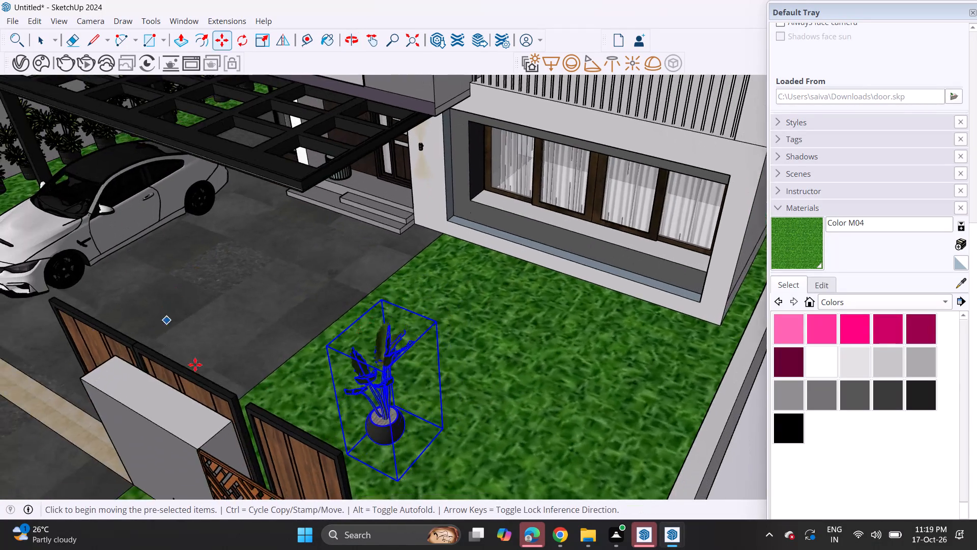
scroll(195, 365, down, 7)
scroll(228, 404, down, 1)
middle_drag(225, 404, 737, 430)
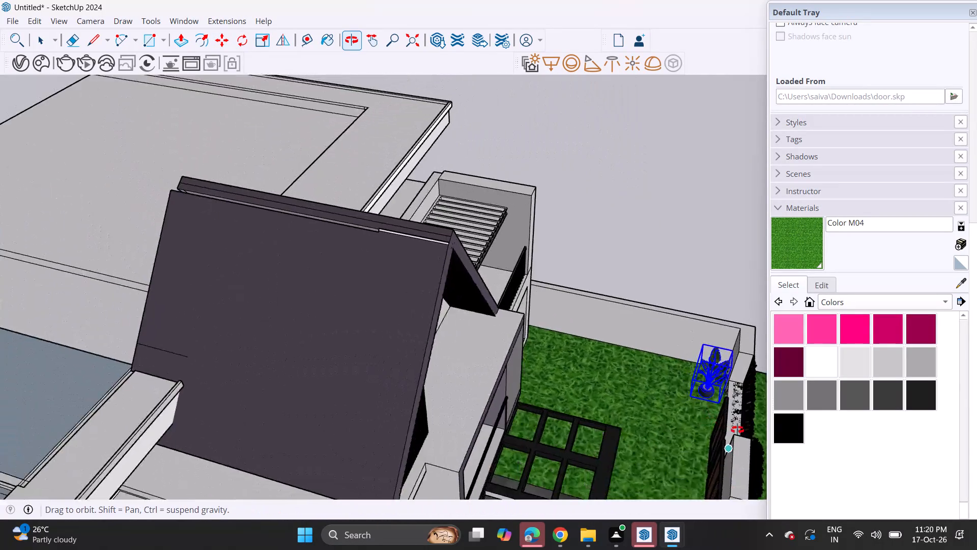
middle_drag(737, 430, 738, 427)
click(709, 379)
click(698, 364)
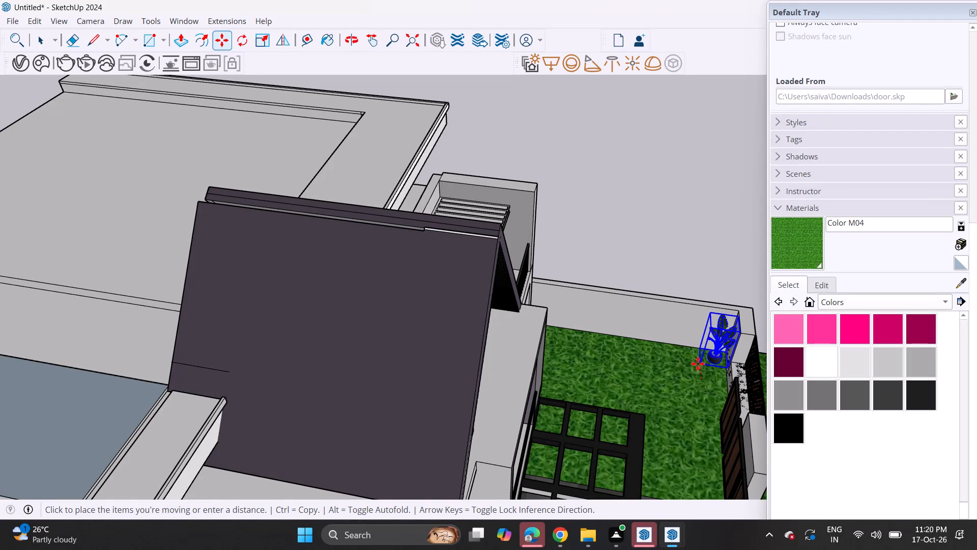
click(694, 347)
click(685, 352)
Move the potted plant along the lattice fence to the lawn's end at the side boundary wall.
middle_drag(702, 369, 570, 312)
middle_drag(667, 447, 576, 462)
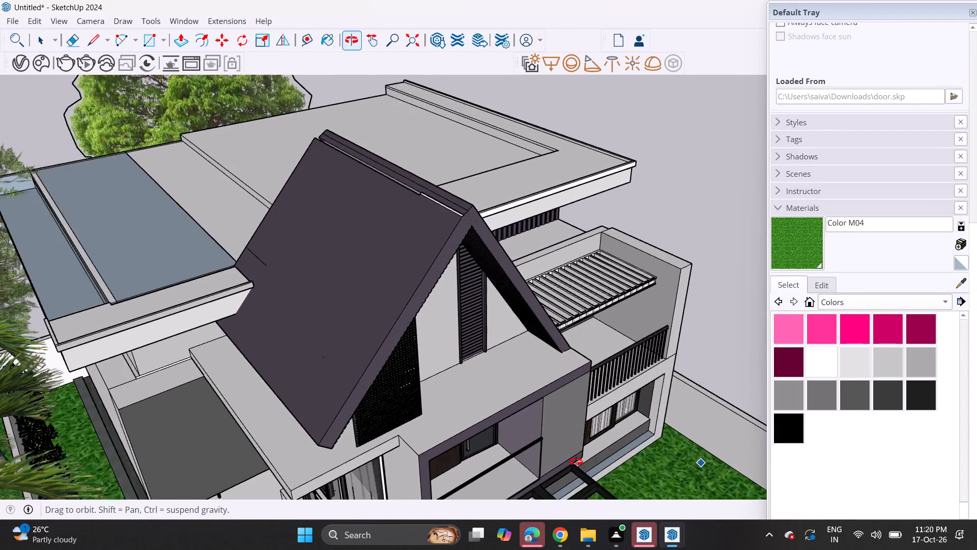
middle_drag(576, 462, 0, 399)
scroll(214, 461, down, 6)
shift+middle_drag(237, 475, 356, 340)
shift+scroll(359, 338, up, 1)
shift+middle_drag(356, 340, 369, 334)
middle_drag(382, 332, 185, 391)
scroll(314, 384, up, 8)
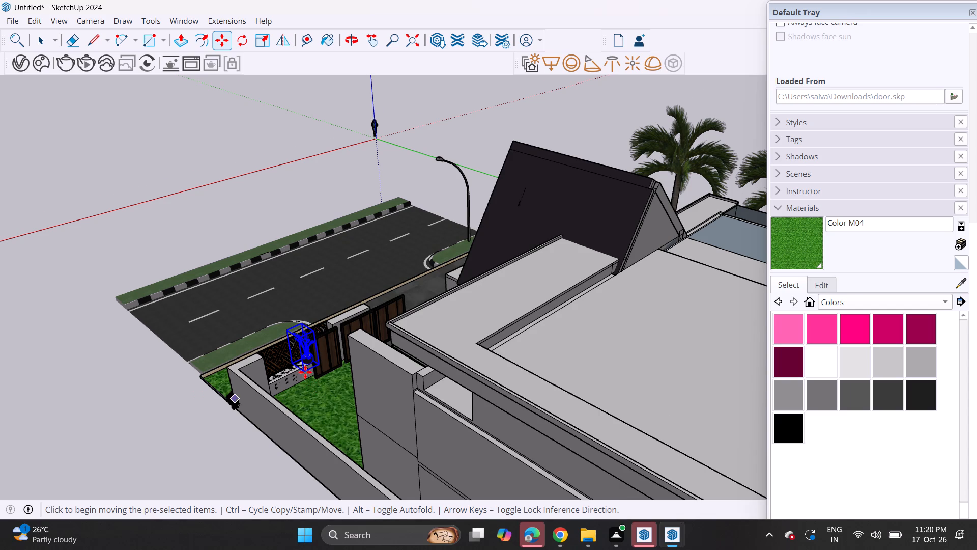
scroll(298, 364, up, 10)
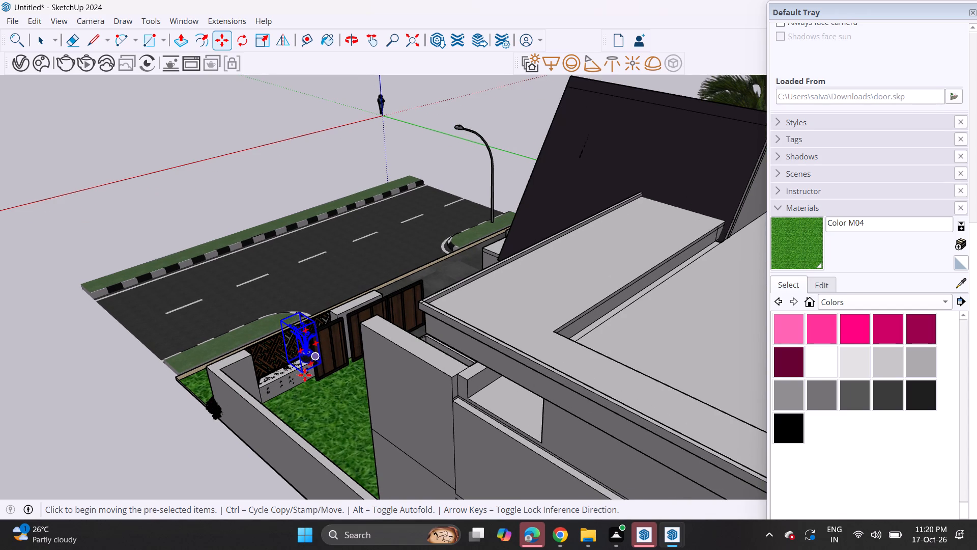
scroll(294, 360, up, 7)
middle_drag(312, 364, 320, 408)
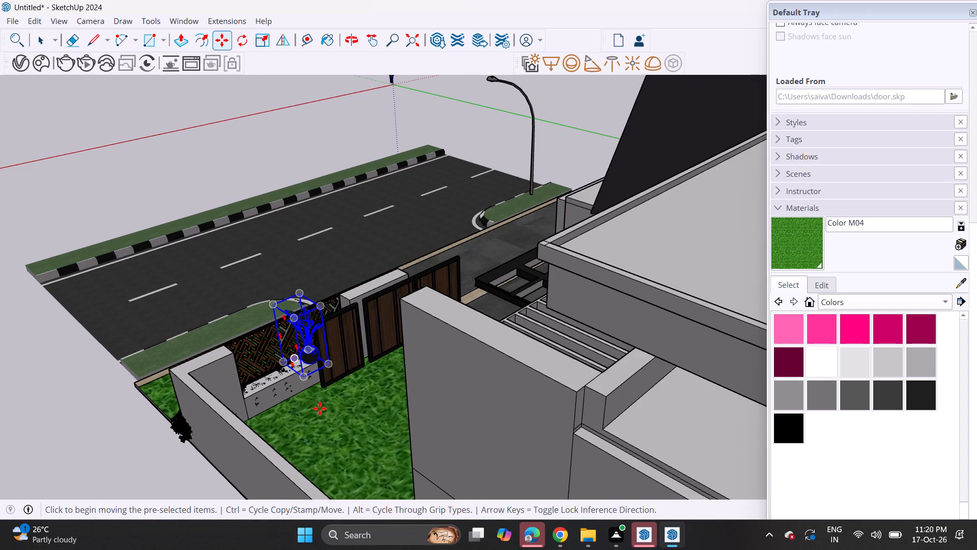
middle_drag(320, 408, 320, 409)
scroll(318, 380, up, 6)
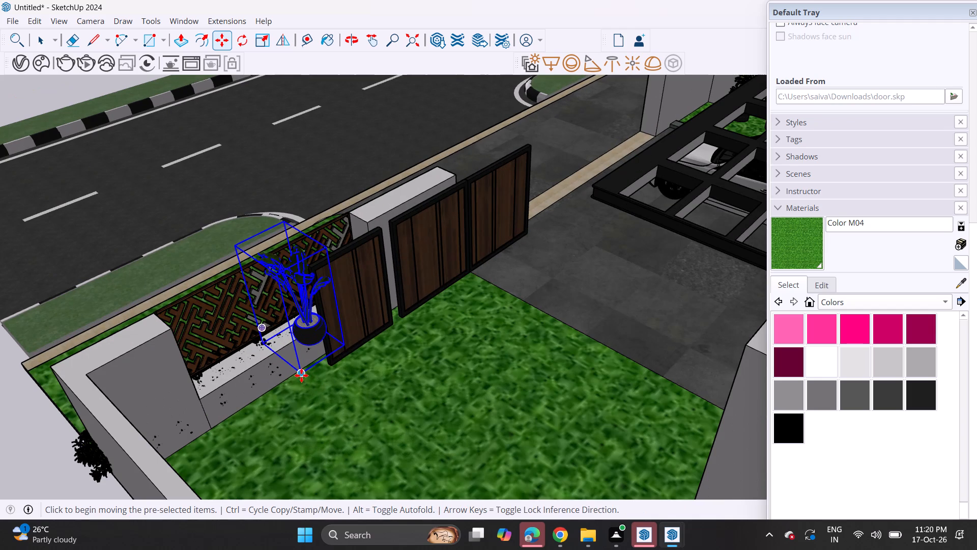
click(301, 375)
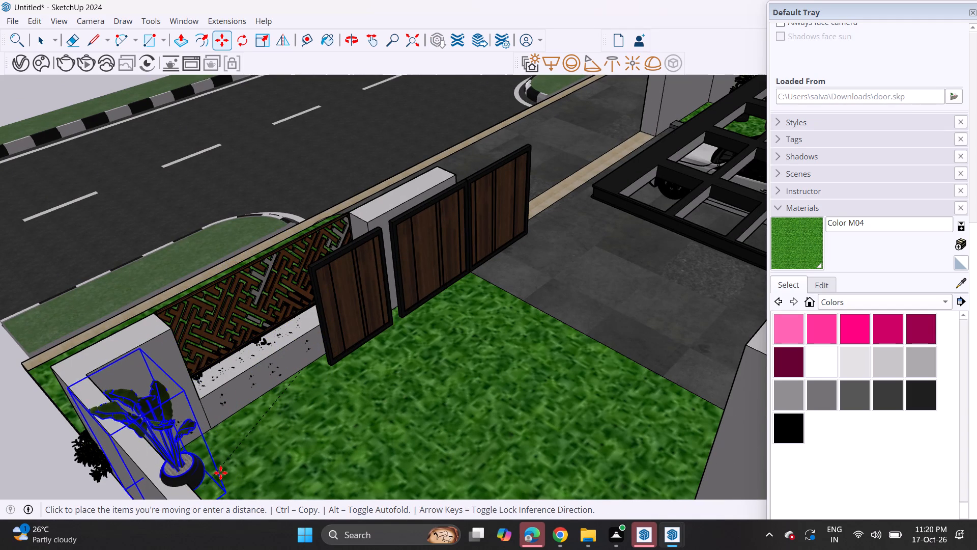
click(220, 473)
Move the potted plant off the side boundary wall into the lawn corner beside the lattice fence's low wall.
middle_drag(274, 423, 199, 516)
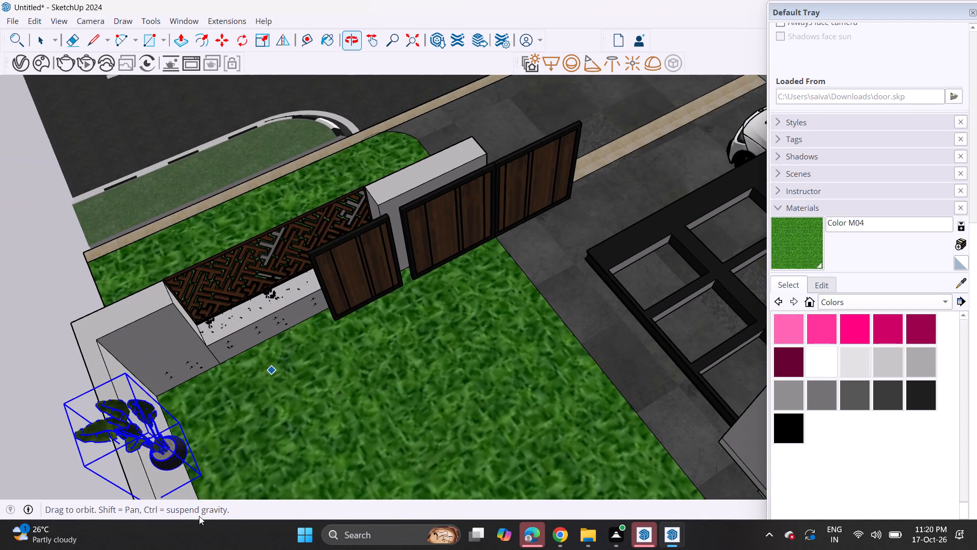
click(179, 425)
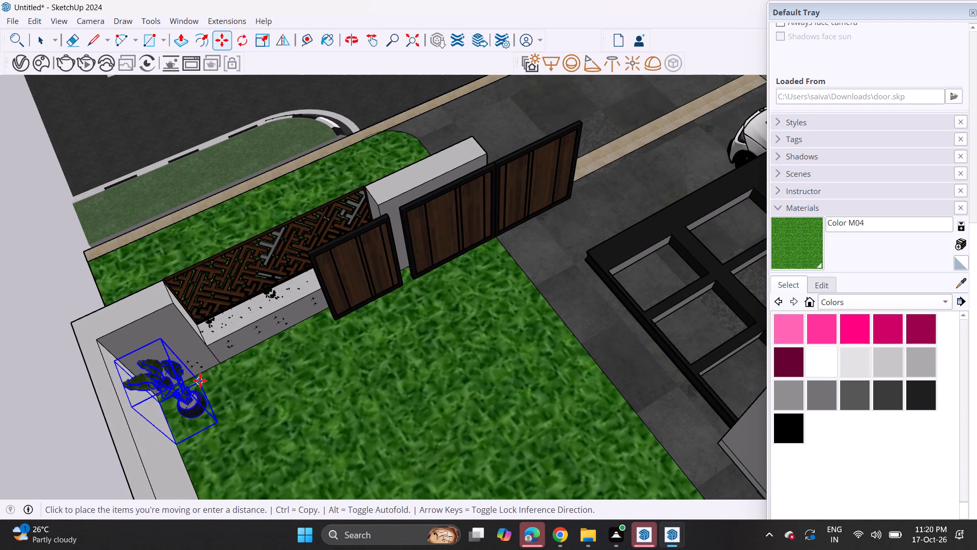
click(203, 373)
middle_drag(216, 380, 131, 319)
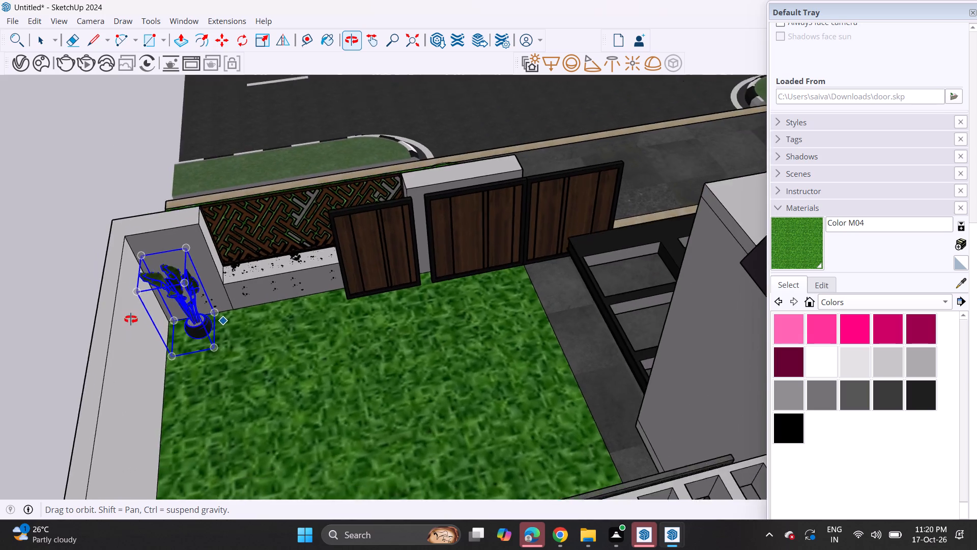
Scale up the potted plant in the lawn corner uniformly until its leaves rise well above the lattice fence and front wall.
middle_drag(131, 319, 798, 223)
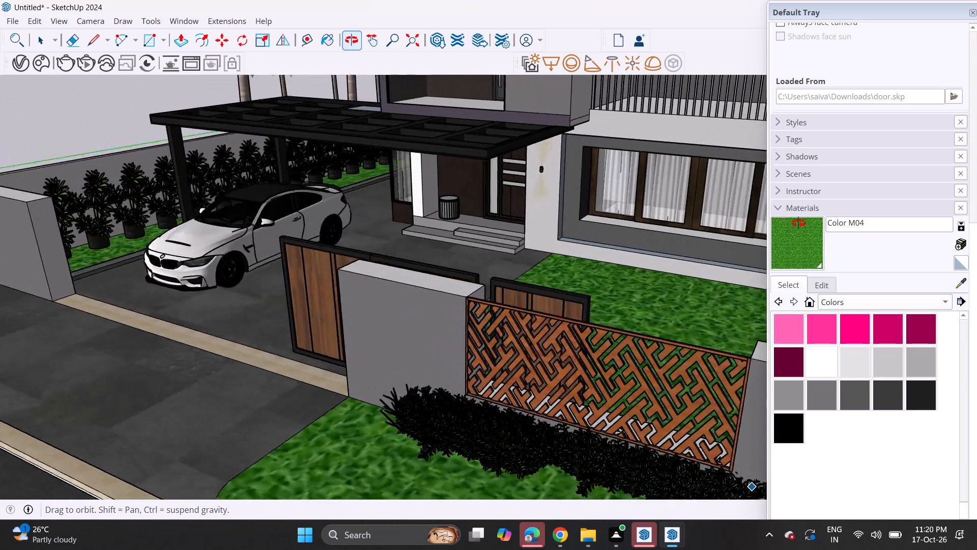
middle_drag(798, 223, 976, 200)
scroll(249, 331, down, 3)
shift+middle_drag(305, 304, 244, 377)
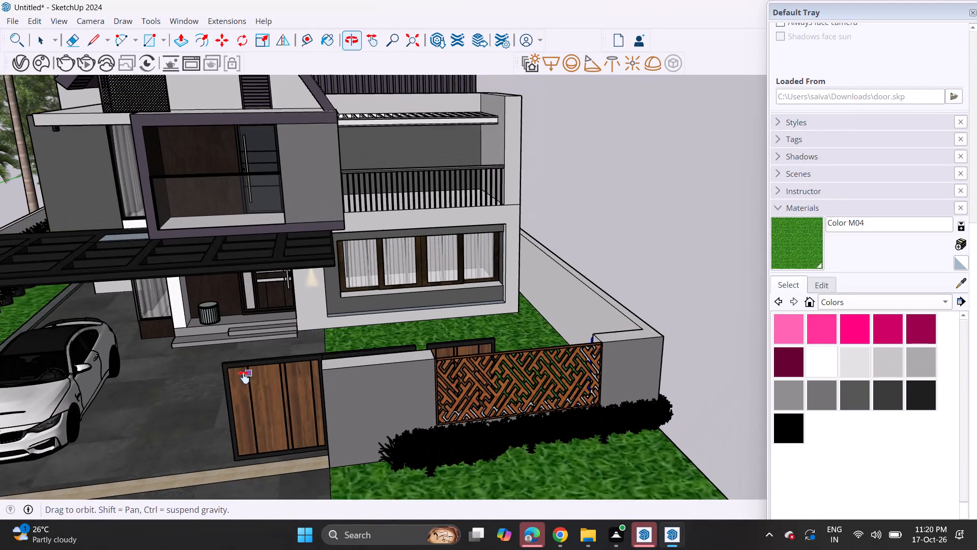
shift+middle_drag(244, 377, 243, 375)
click(268, 48)
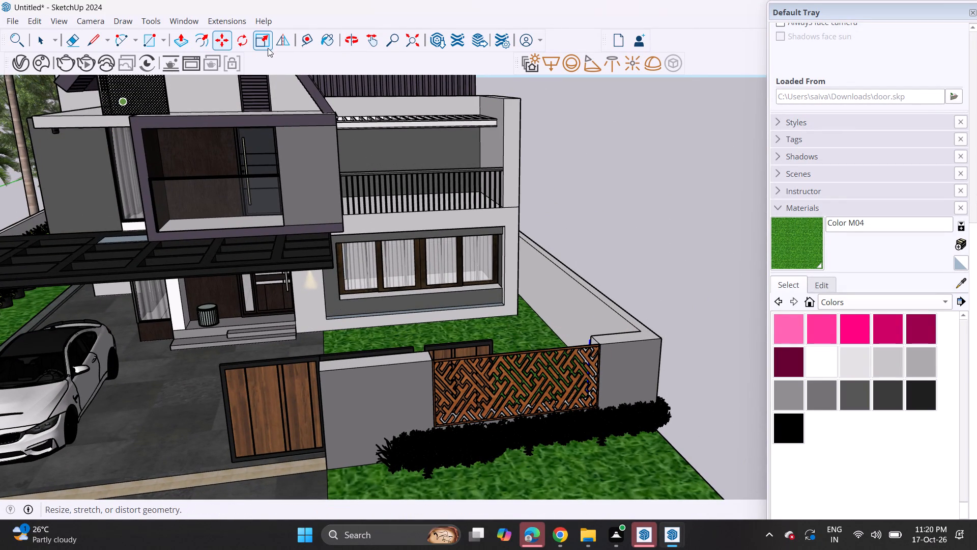
click(589, 337)
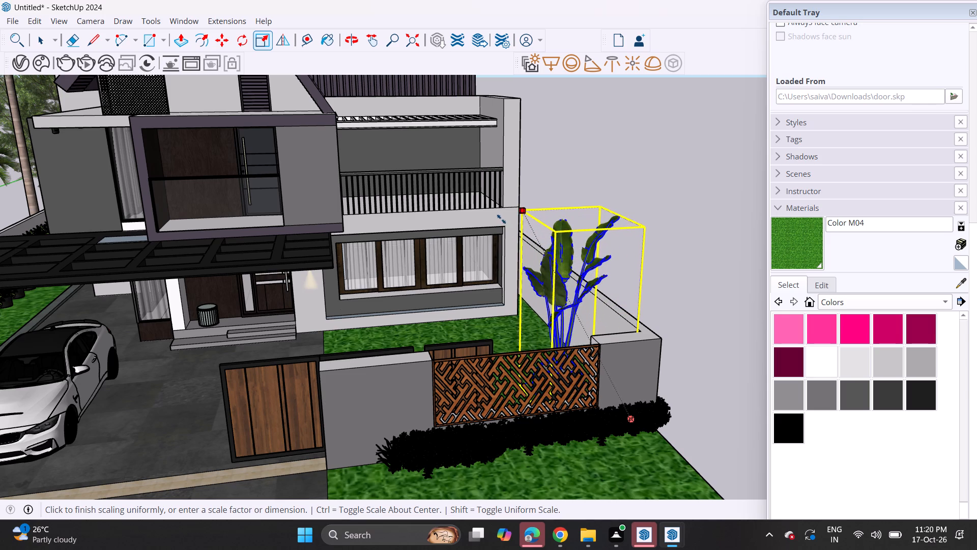
click(484, 200)
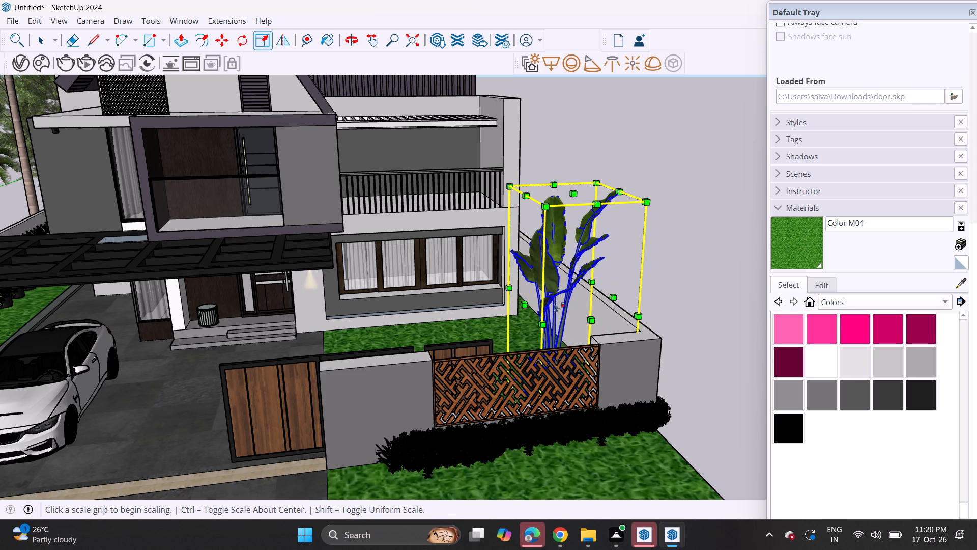
text(B)
key(space)
Copy the enlarged potted plant along the red axis, placing the copy beside it toward the side boundary wall.
click(553, 317)
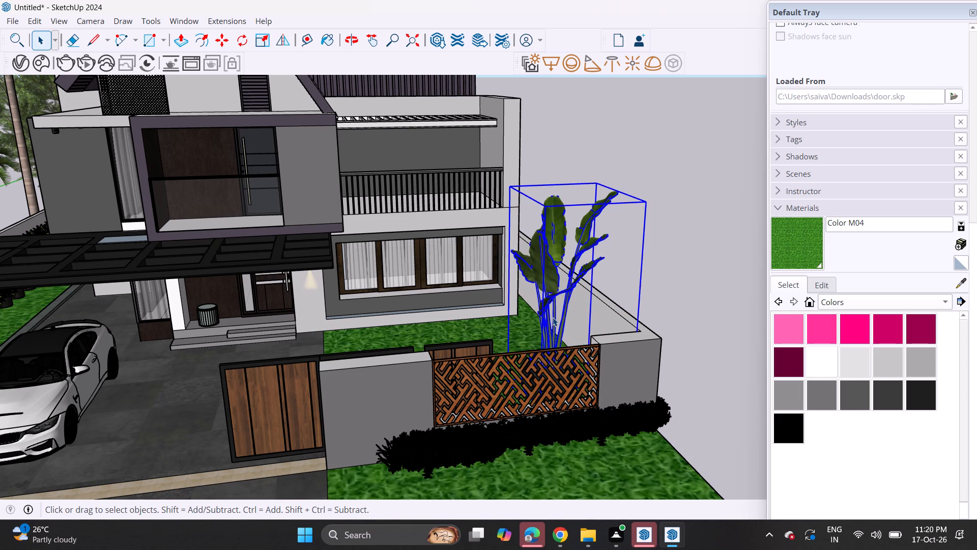
key(m)
click(553, 317)
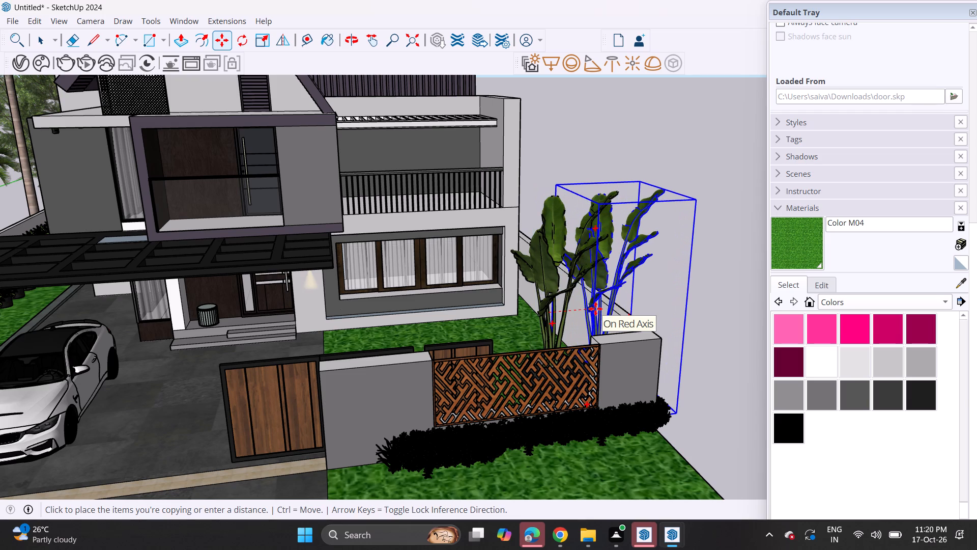
click(595, 309)
key(e)
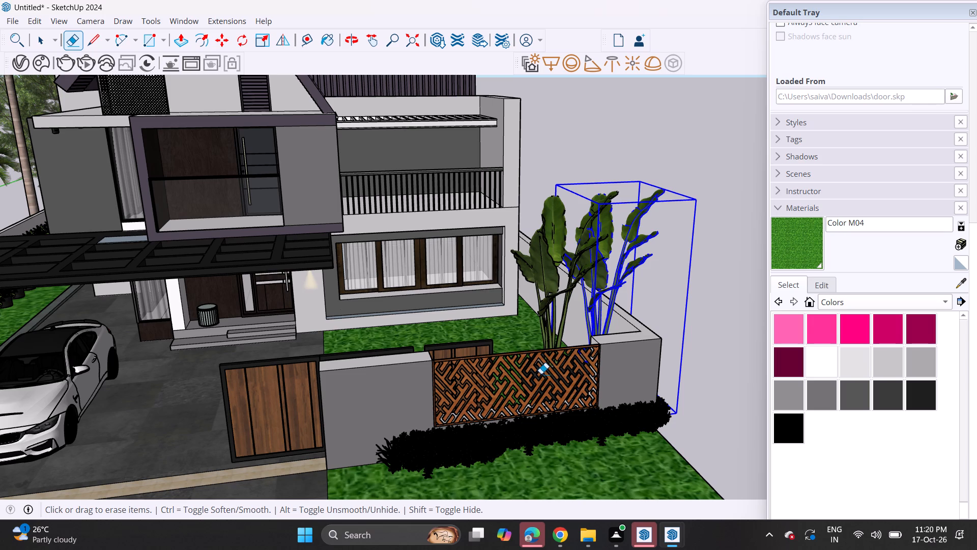
key(space)
click(637, 150)
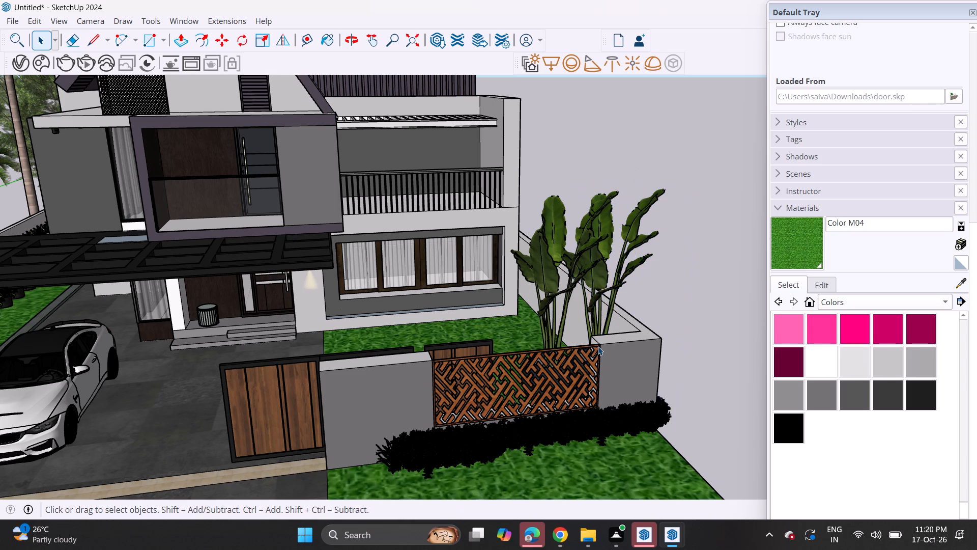
Copy one enlarged plant across to the grass strip beside the driveway, behind the front wall near the pergola post.
middle_drag(597, 346, 582, 291)
scroll(581, 283, down, 3)
shift+middle_drag(496, 288, 570, 307)
middle_drag(571, 307, 538, 291)
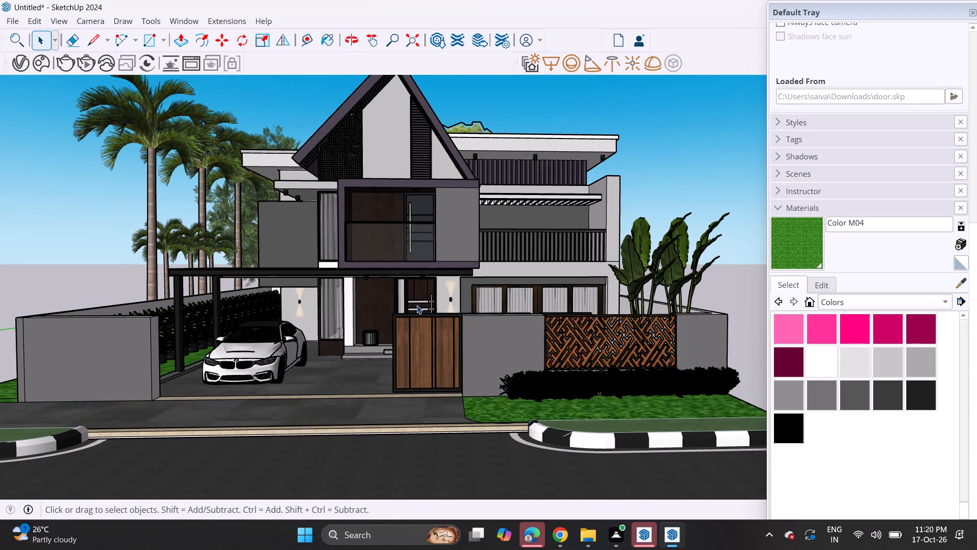
middle_drag(417, 302, 451, 322)
middle_drag(532, 319, 544, 351)
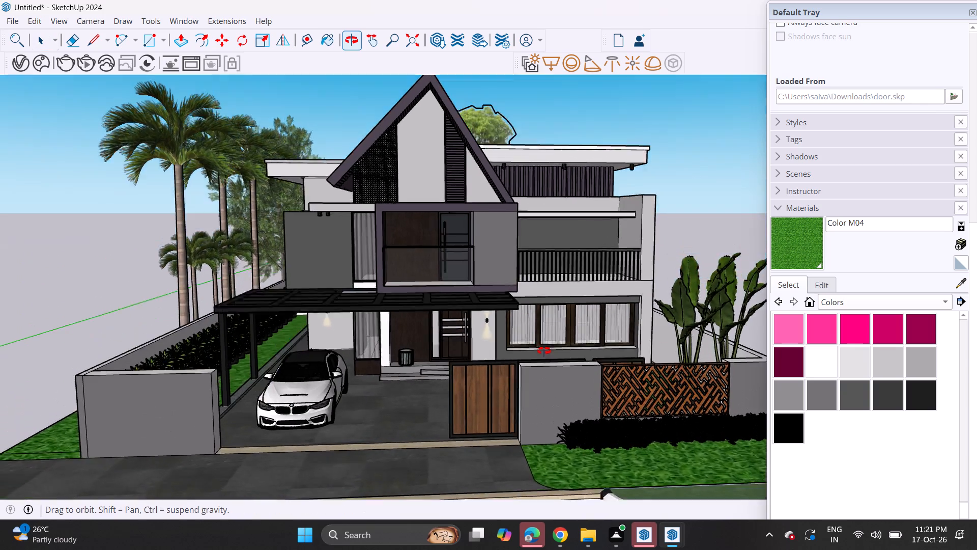
middle_drag(544, 351, 572, 396)
click(694, 346)
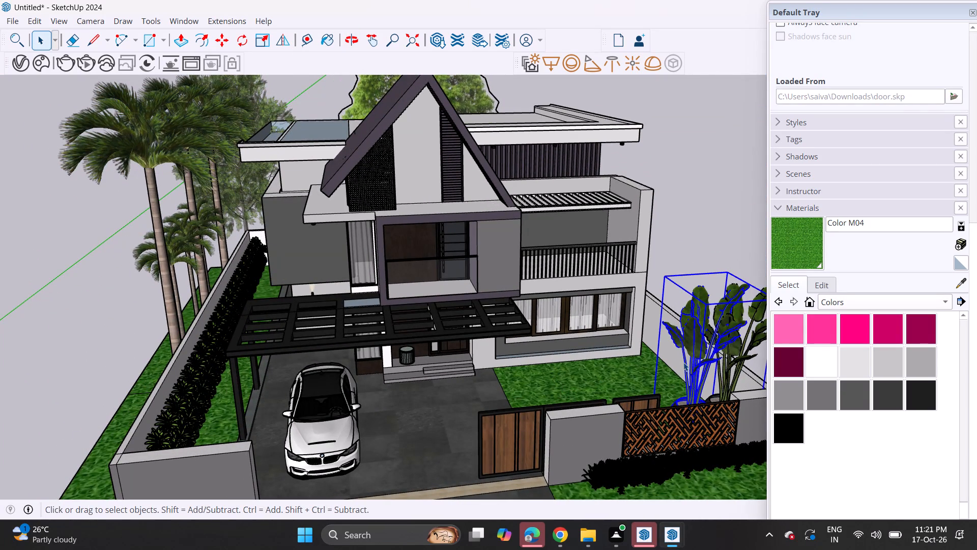
key(m)
click(712, 344)
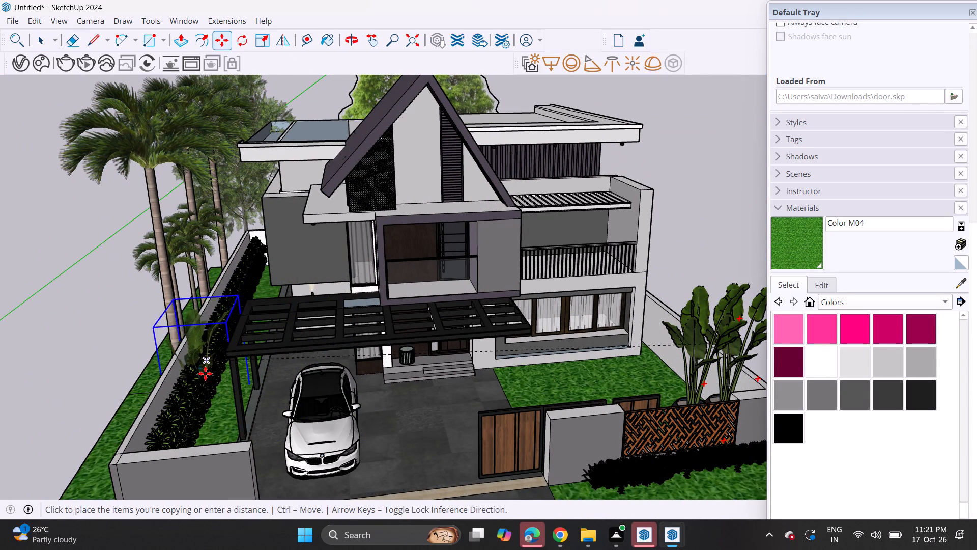
click(218, 381)
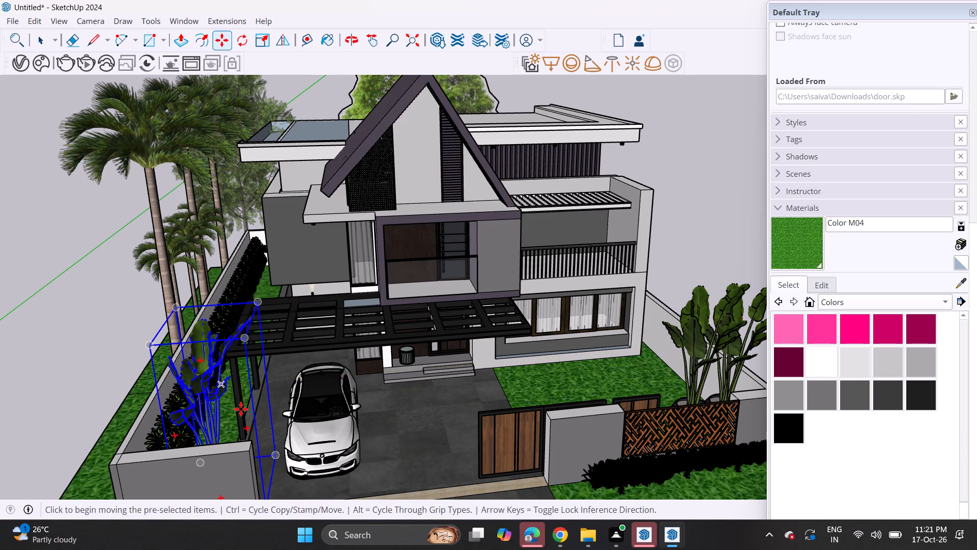
Scale the copied driveway-side plant down uniformly to roughly half its size.
middle_drag(241, 409, 199, 363)
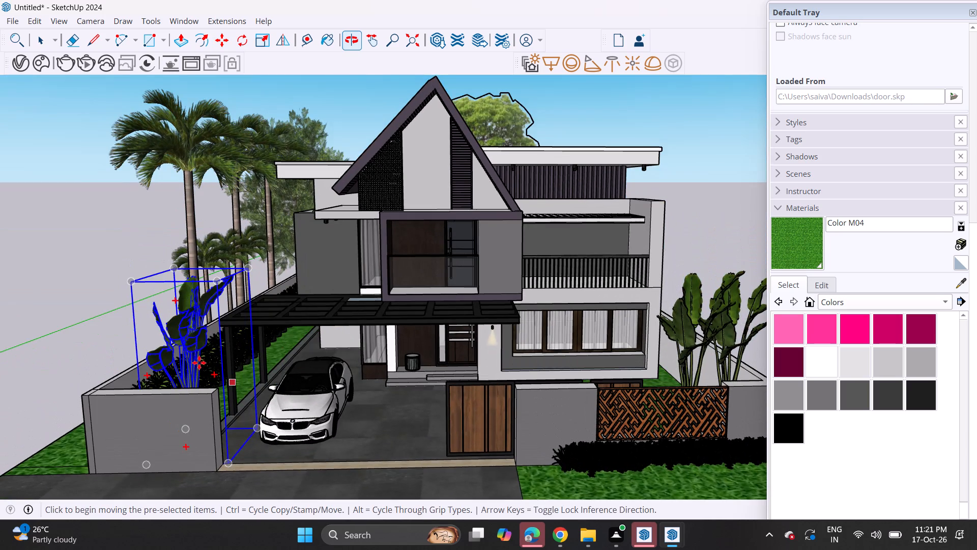
click(269, 40)
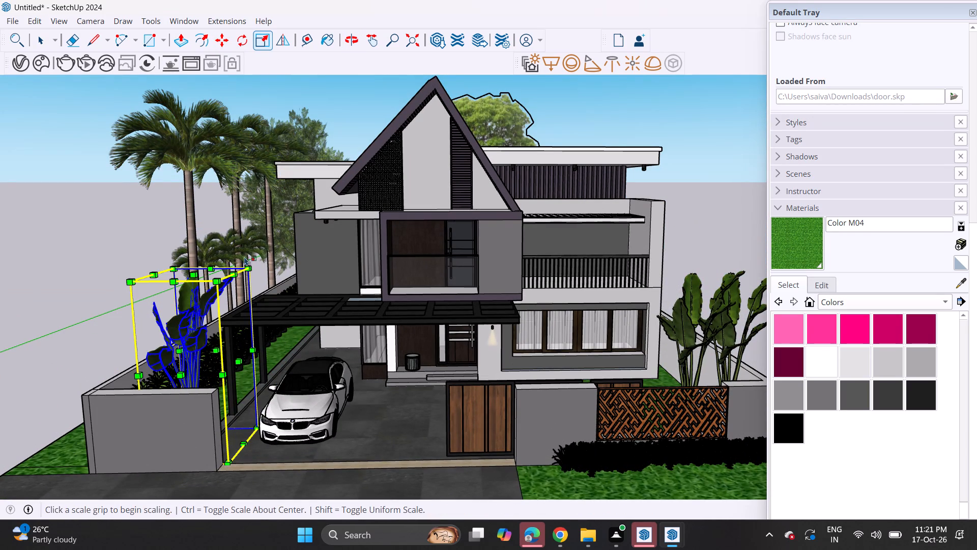
click(250, 272)
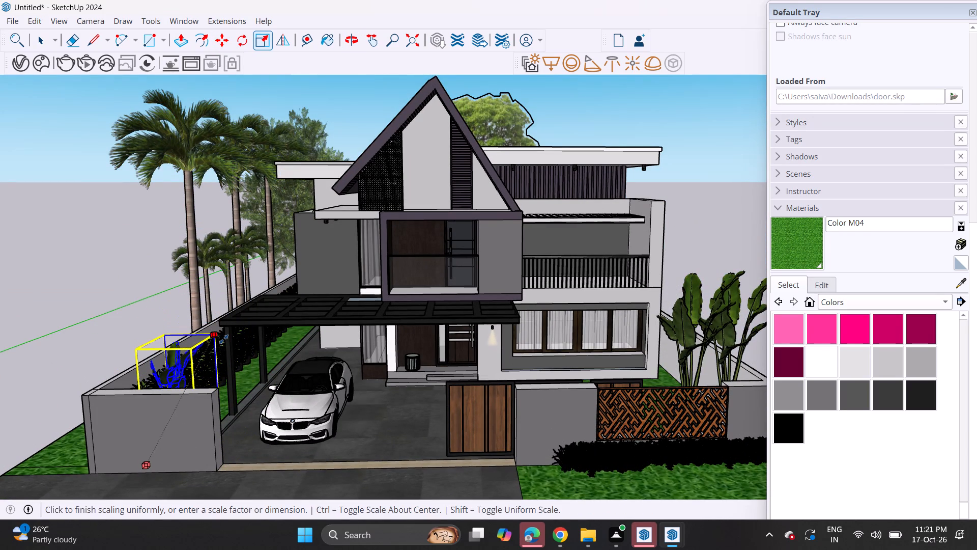
click(223, 339)
Move the driveway-side plant into the strip's front corner against the front wall and sink its pot below the grass.
middle_drag(202, 382, 320, 446)
middle_drag(302, 426, 314, 347)
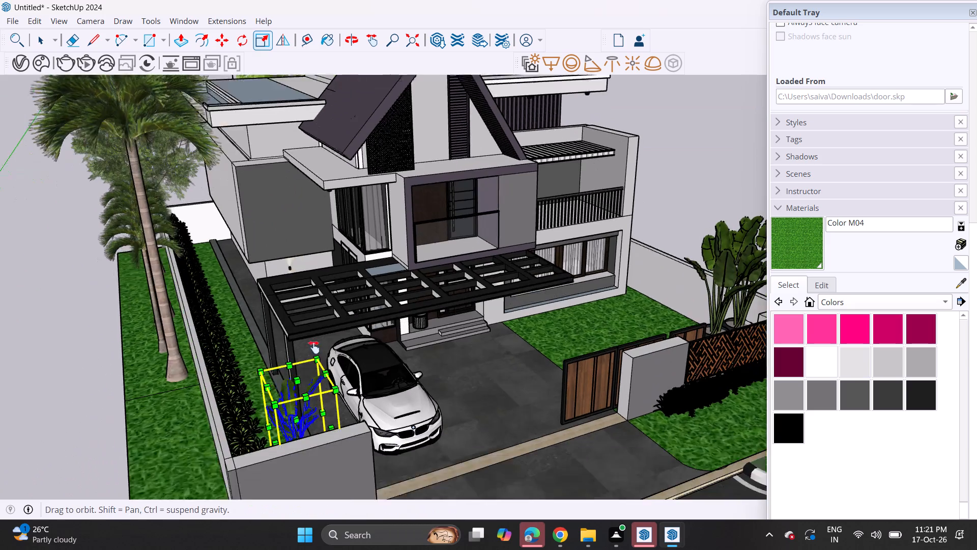
middle_drag(314, 347, 311, 334)
middle_drag(298, 313, 667, 395)
middle_drag(657, 423, 215, 410)
scroll(656, 423, up, 1)
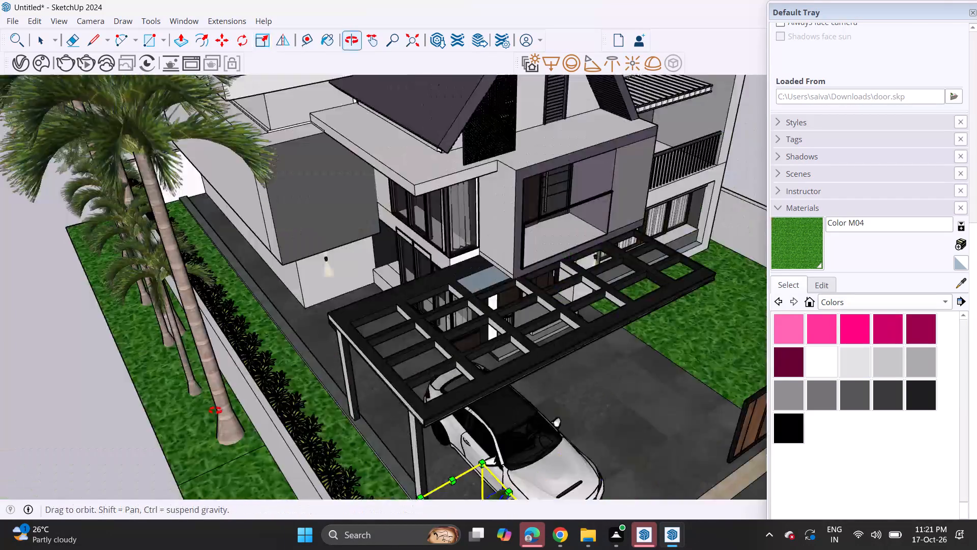
middle_drag(215, 410, 0, 415)
scroll(337, 454, up, 1)
middle_drag(337, 454, 255, 444)
scroll(255, 444, up, 1)
key(space)
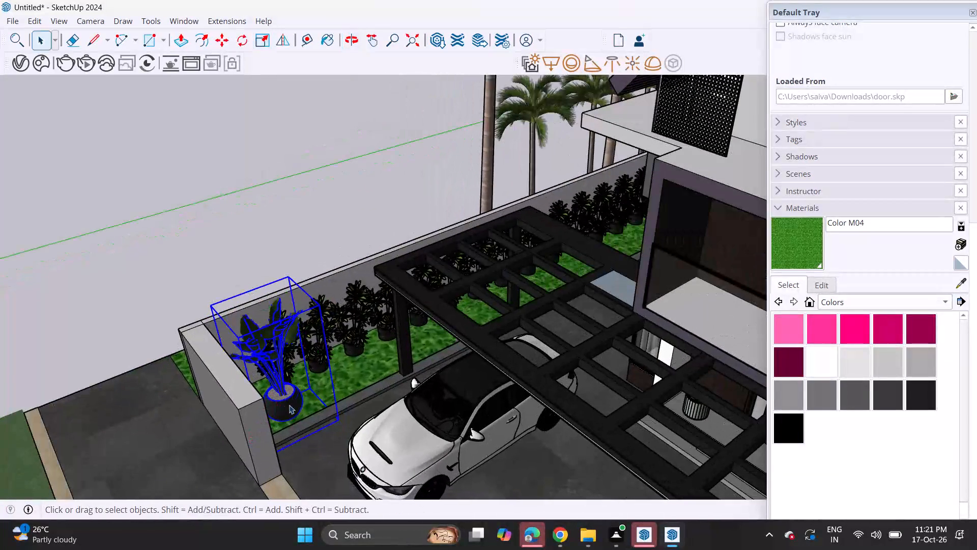
key(m)
click(292, 416)
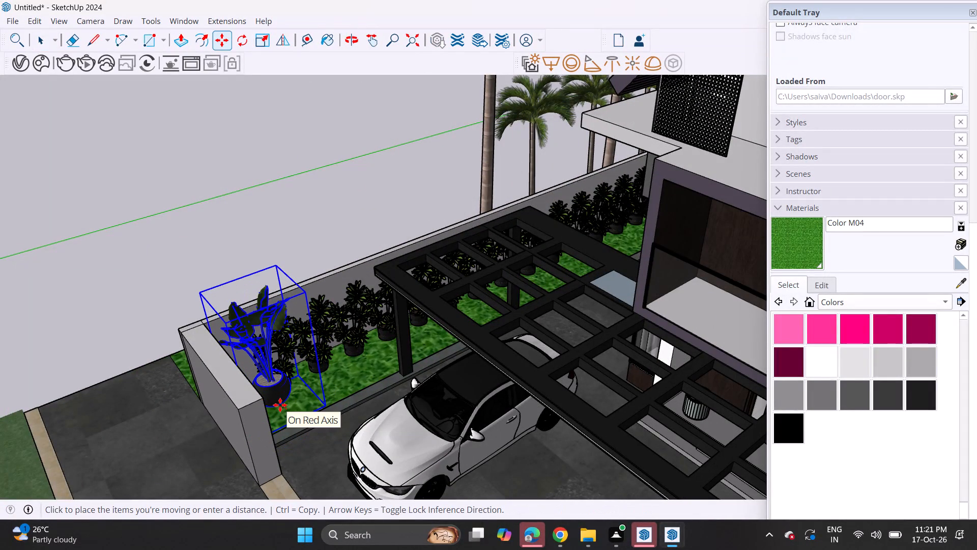
click(277, 403)
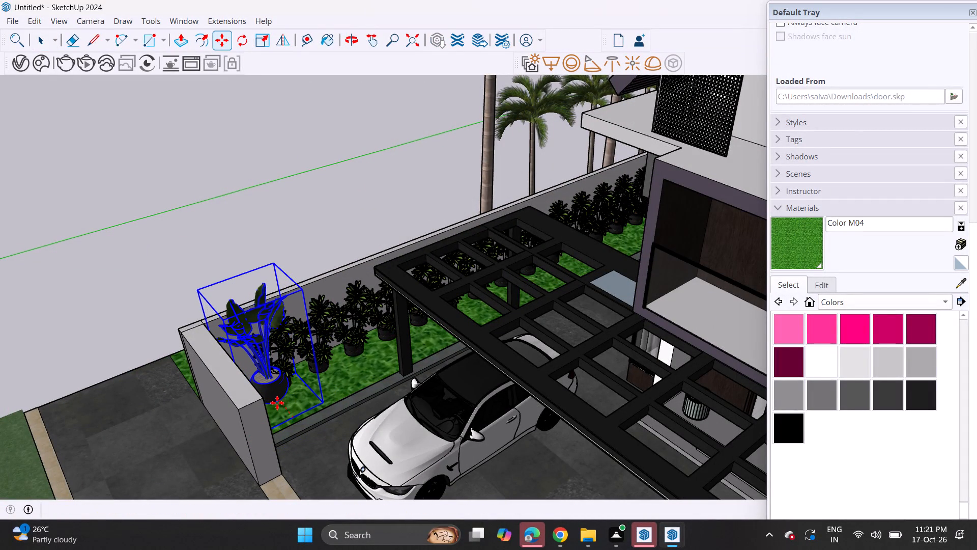
click(265, 359)
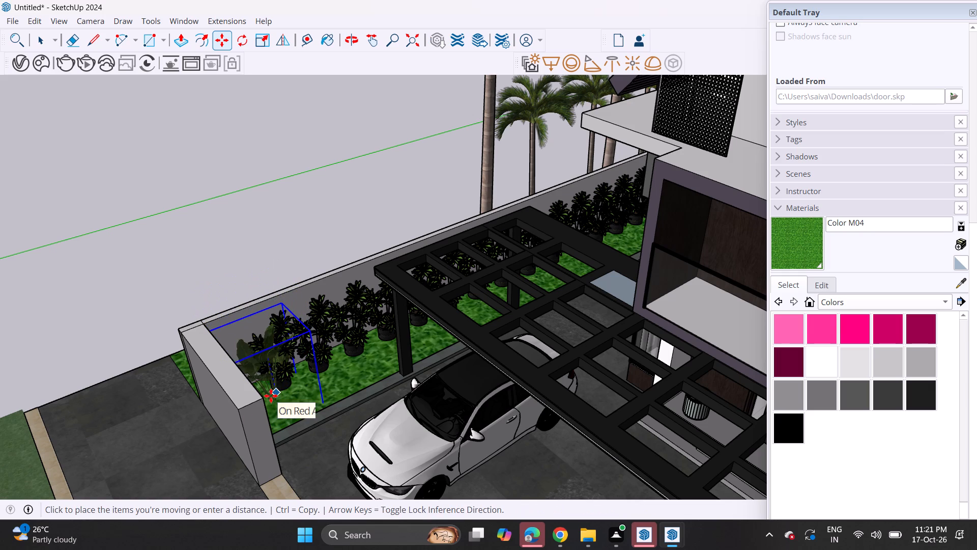
click(272, 384)
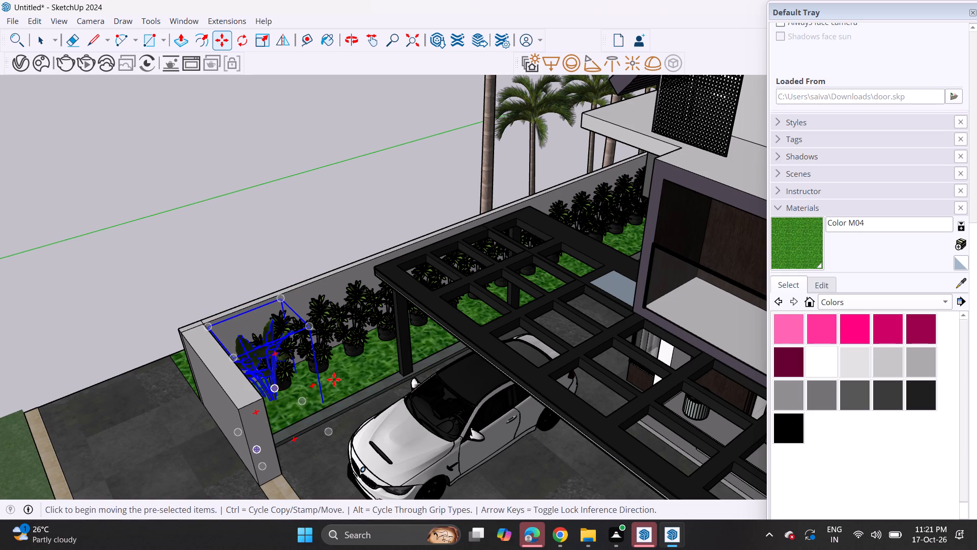
Scale up the sunken corner plant uniformly so its leaves reach above the boundary wall.
middle_drag(315, 372, 288, 307)
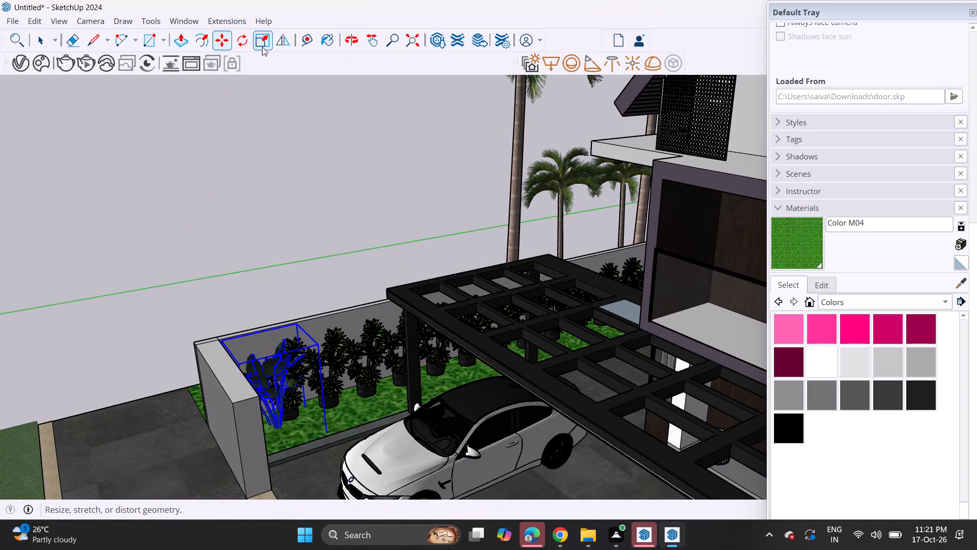
click(264, 45)
click(319, 342)
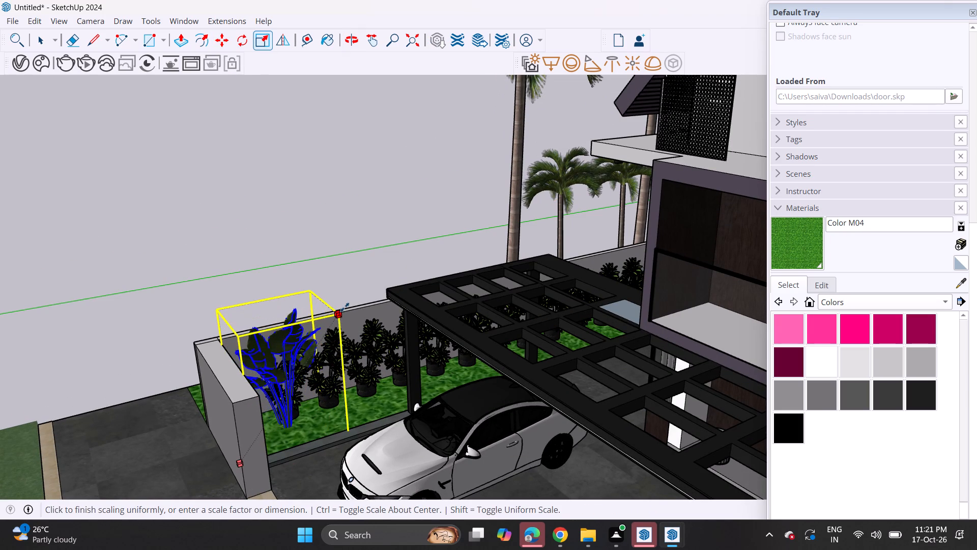
click(352, 300)
scroll(296, 416, down, 2)
middle_drag(278, 440, 368, 403)
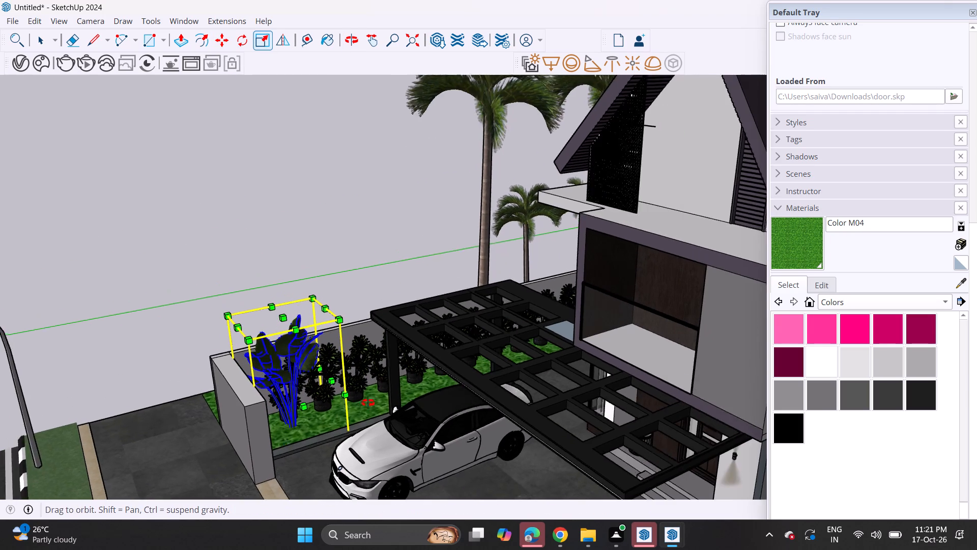
middle_drag(368, 403, 303, 469)
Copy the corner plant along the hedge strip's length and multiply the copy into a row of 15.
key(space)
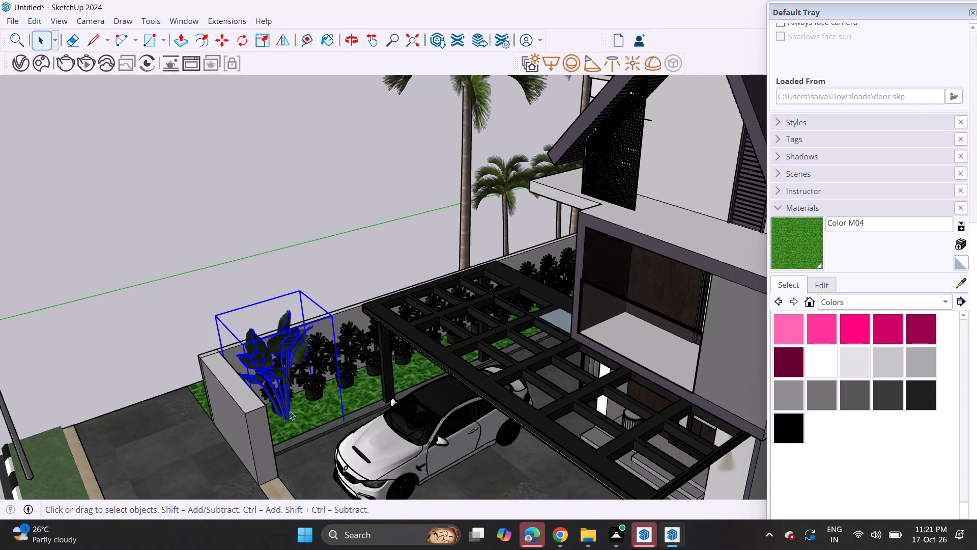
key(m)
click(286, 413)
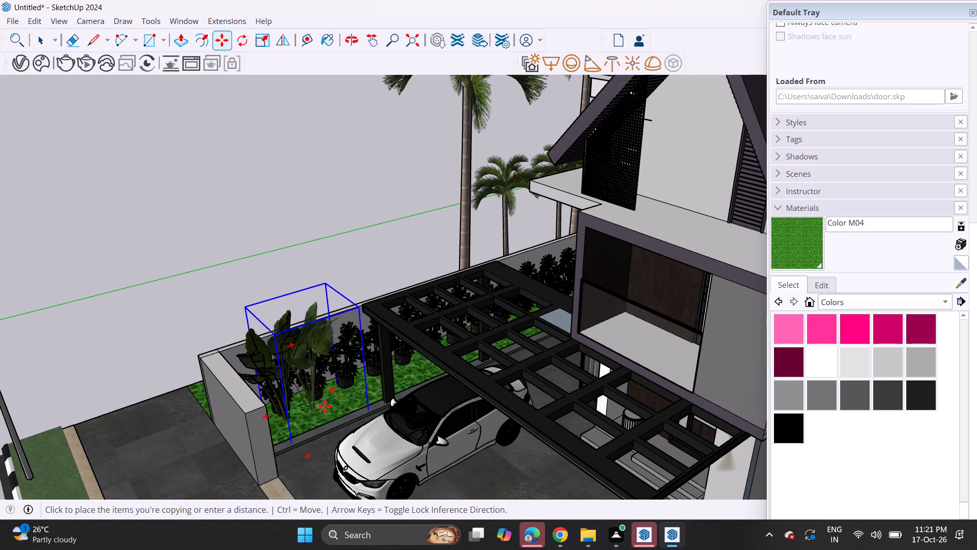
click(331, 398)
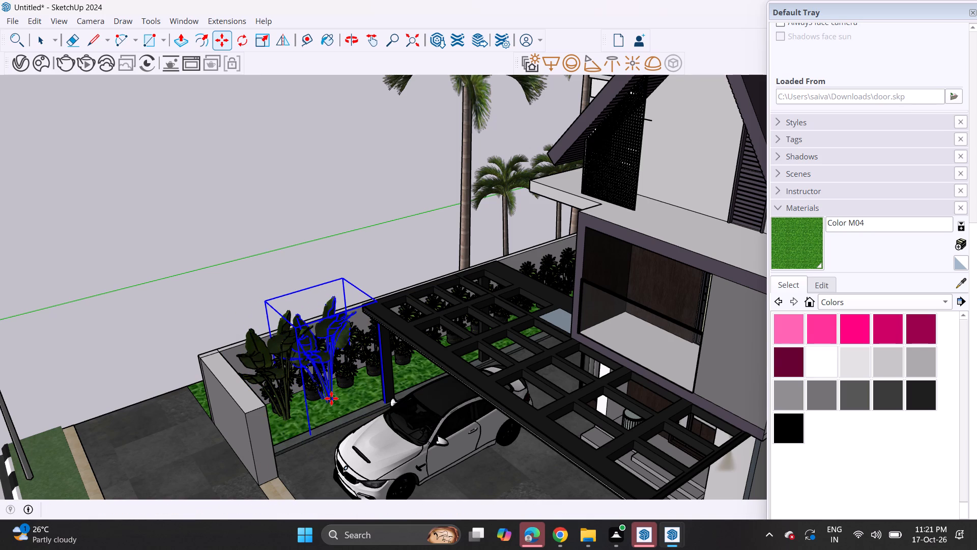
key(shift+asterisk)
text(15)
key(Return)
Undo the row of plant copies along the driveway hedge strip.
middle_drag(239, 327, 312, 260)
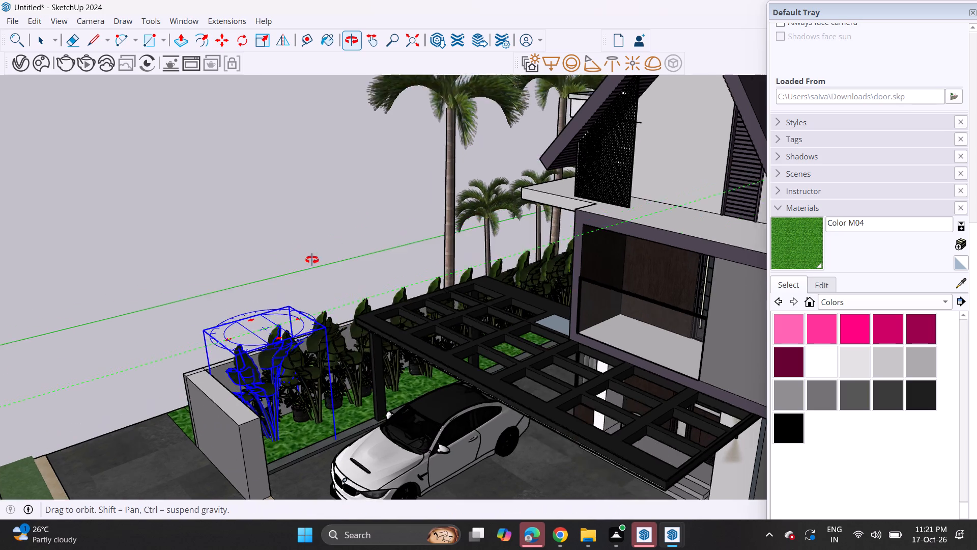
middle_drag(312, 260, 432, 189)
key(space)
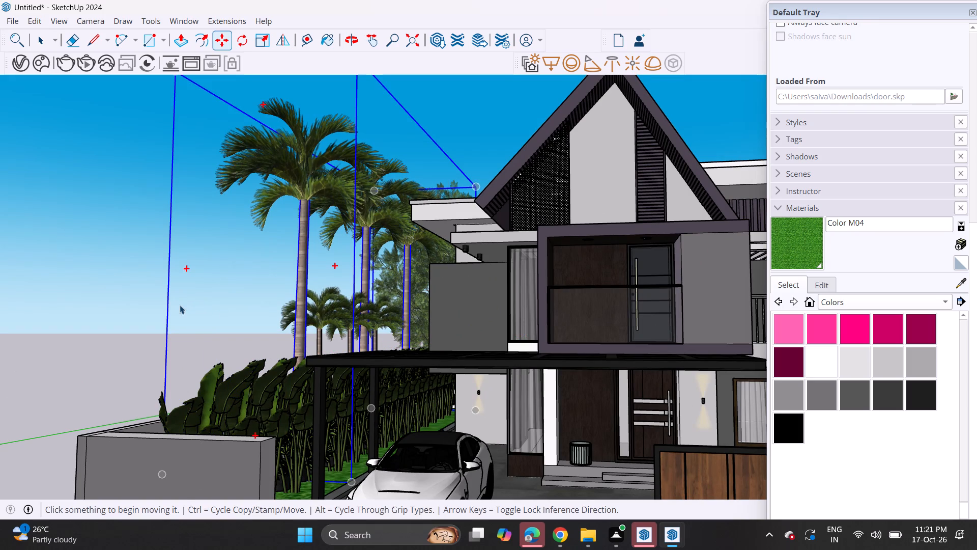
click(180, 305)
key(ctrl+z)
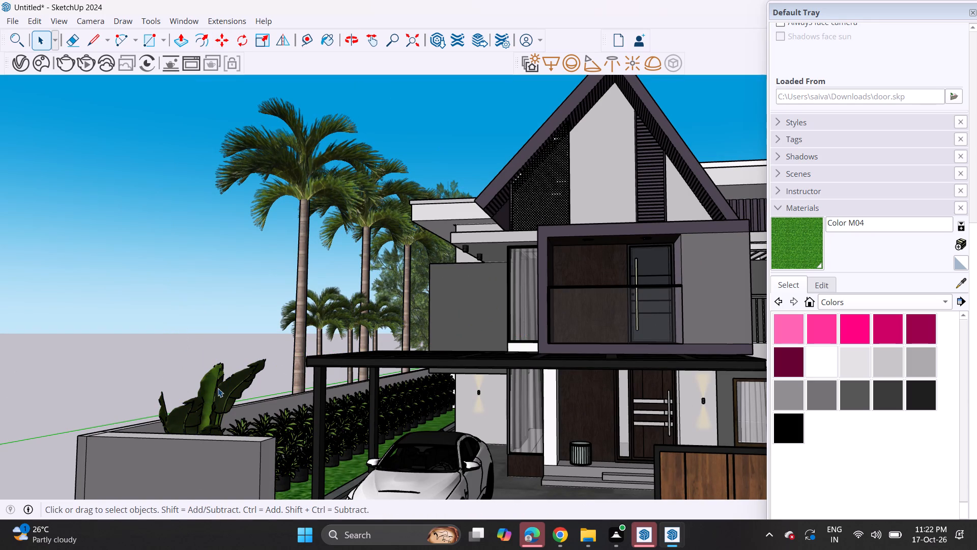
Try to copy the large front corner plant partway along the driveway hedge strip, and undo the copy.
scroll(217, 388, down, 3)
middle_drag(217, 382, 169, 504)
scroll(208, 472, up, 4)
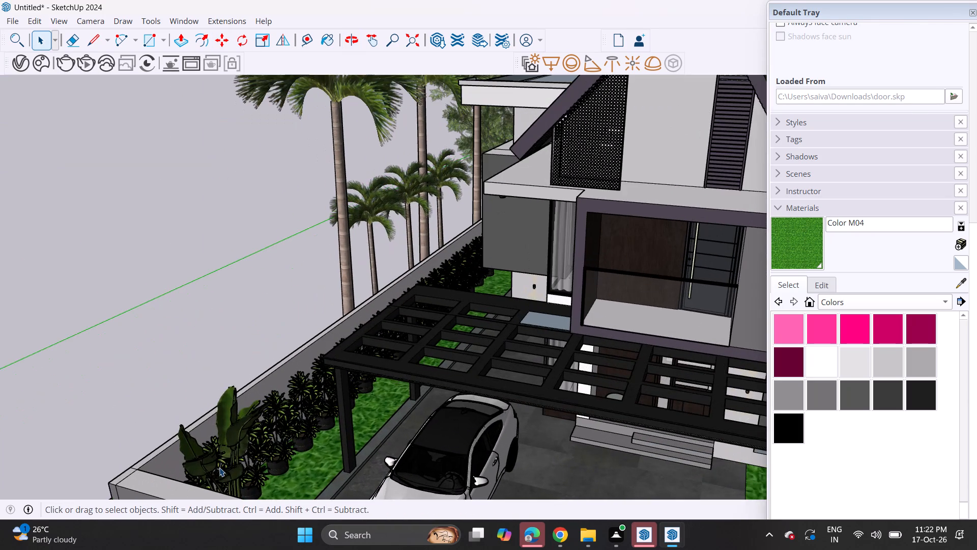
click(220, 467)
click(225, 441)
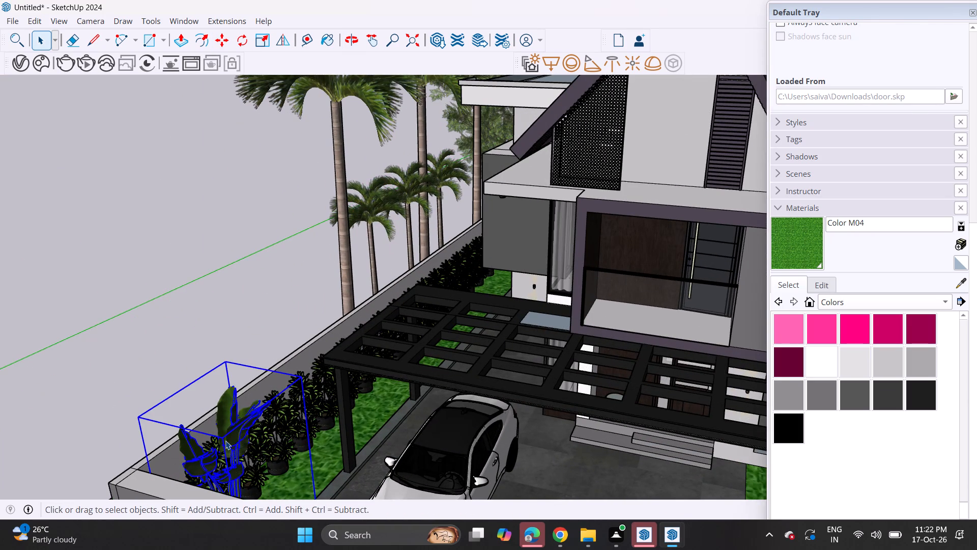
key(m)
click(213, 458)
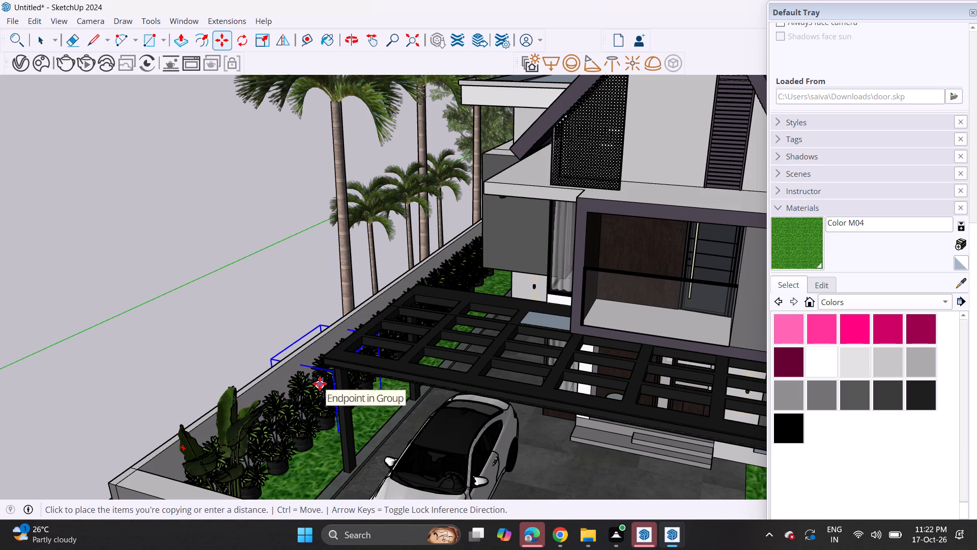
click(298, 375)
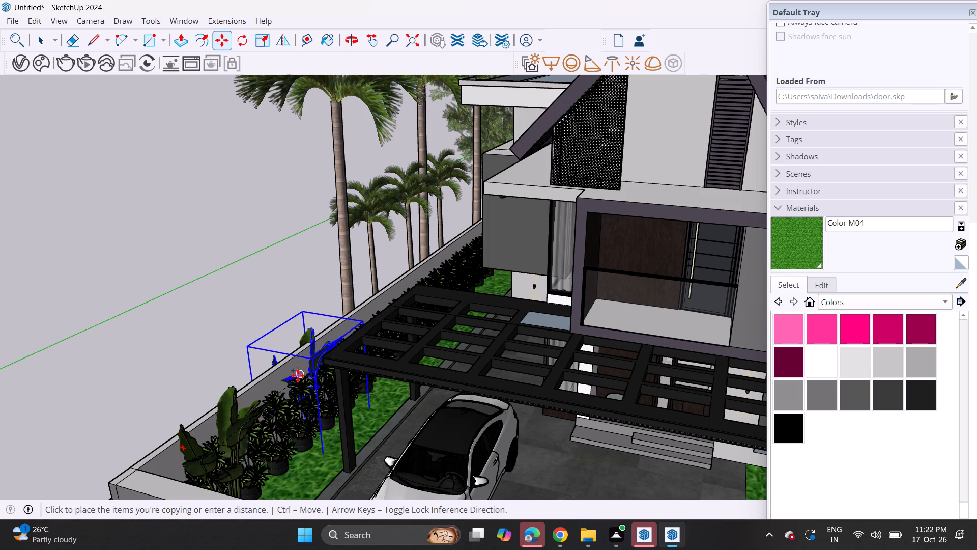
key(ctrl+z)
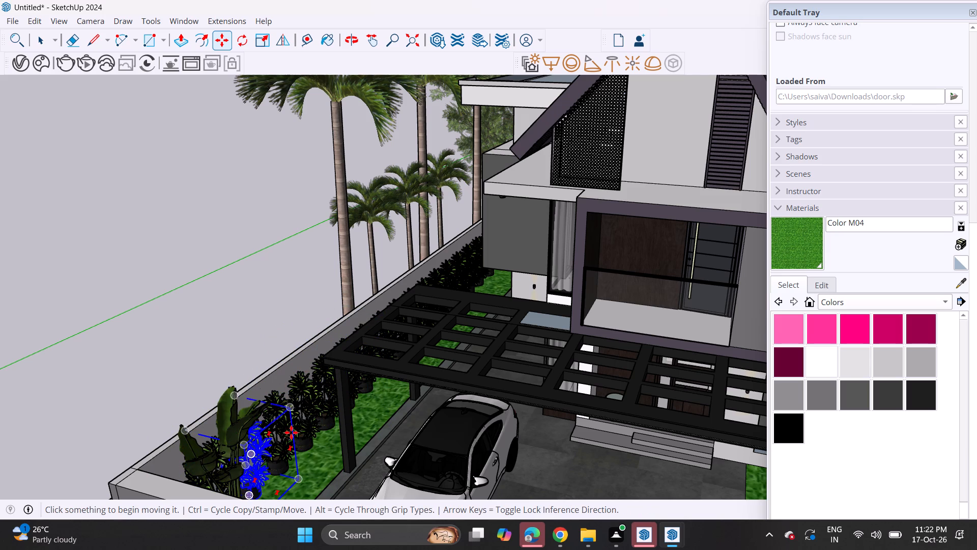
Copy the corner plant a short way along the driveway hedge strip, and copy it again farther back beside the carport.
click(231, 462)
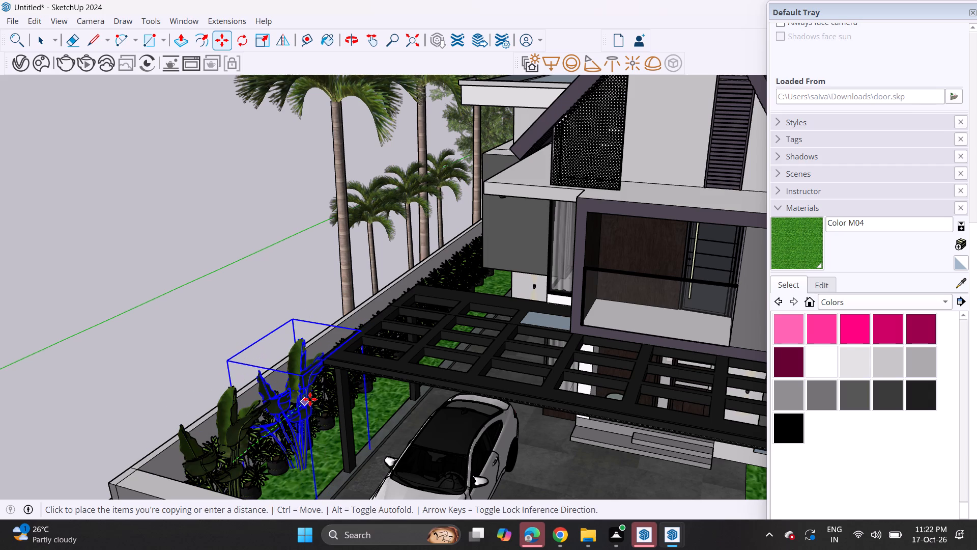
click(310, 399)
click(304, 411)
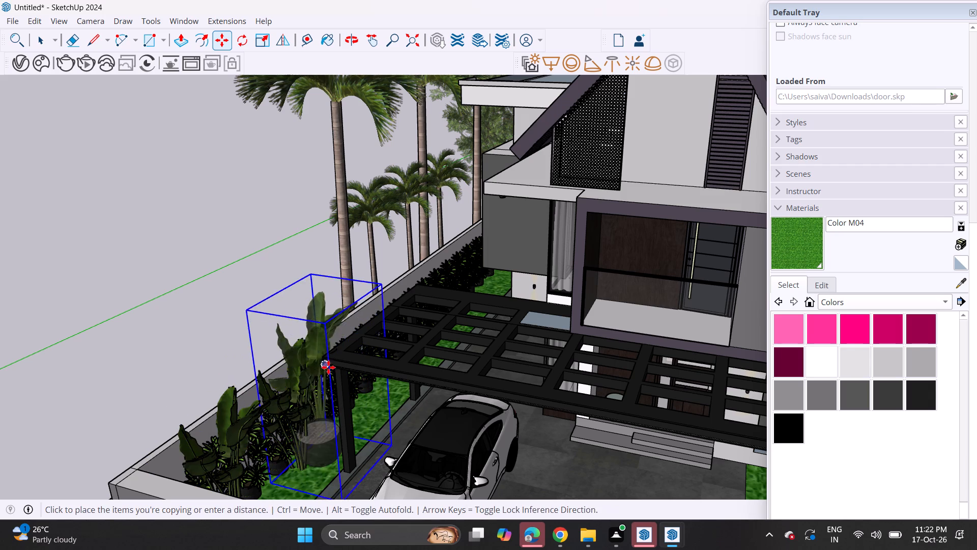
shift+middle_drag(328, 367, 544, 438)
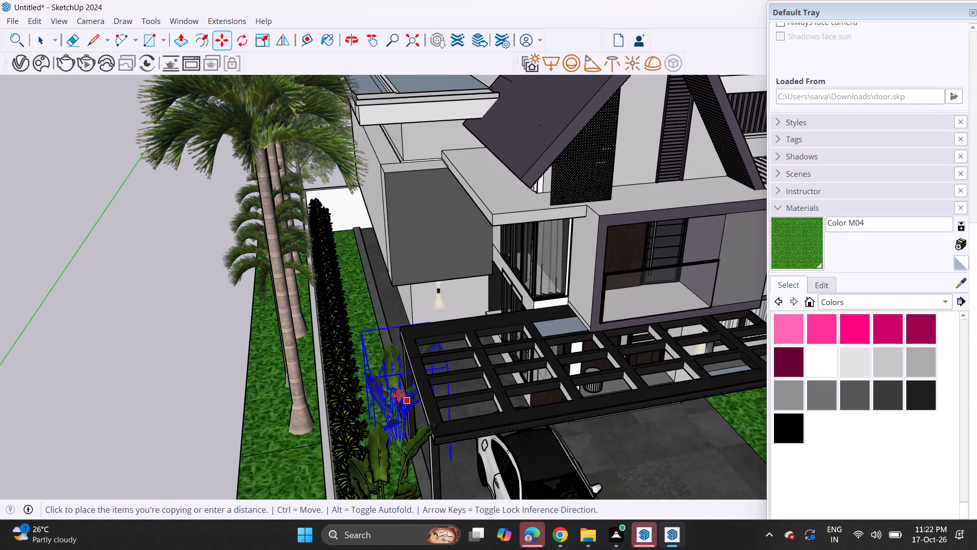
click(380, 371)
Reposition the farther plant copy on the grass beside the hedge, near the carport's rear post.
middle_drag(382, 436, 330, 322)
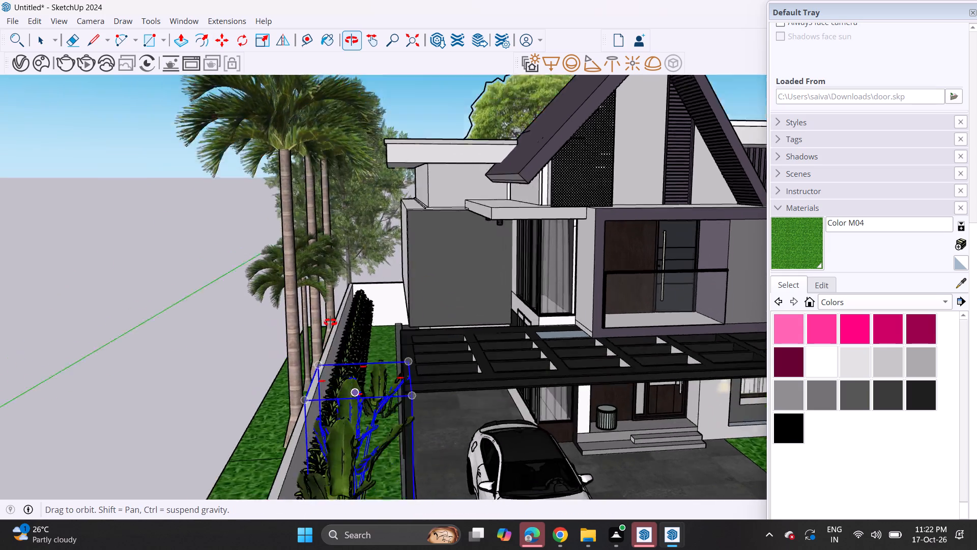
middle_drag(330, 322, 207, 312)
scroll(406, 381, up, 3)
scroll(446, 407, up, 3)
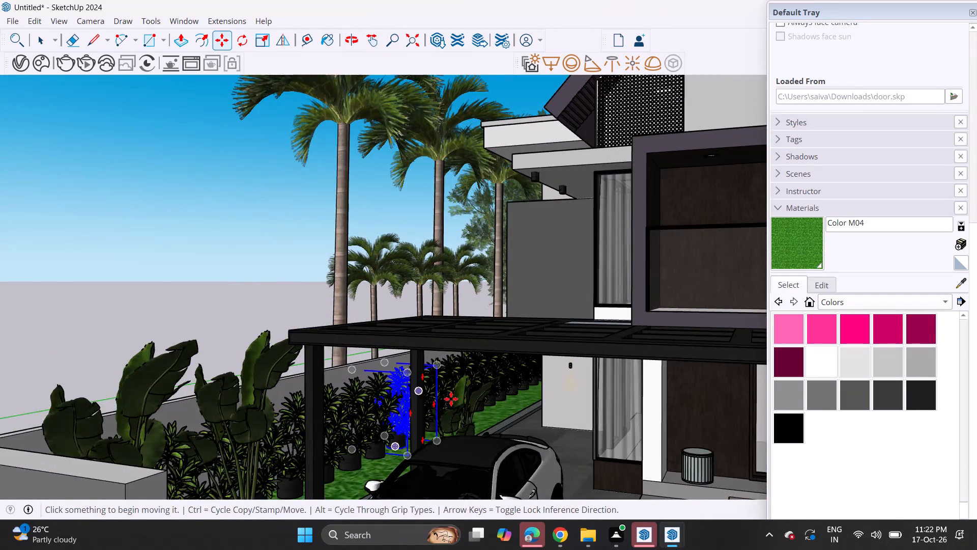
click(460, 402)
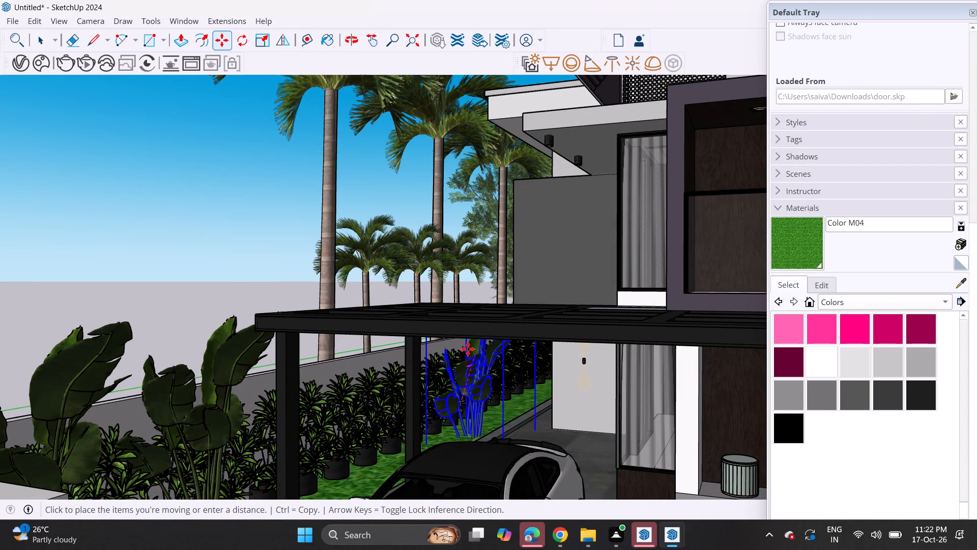
click(464, 345)
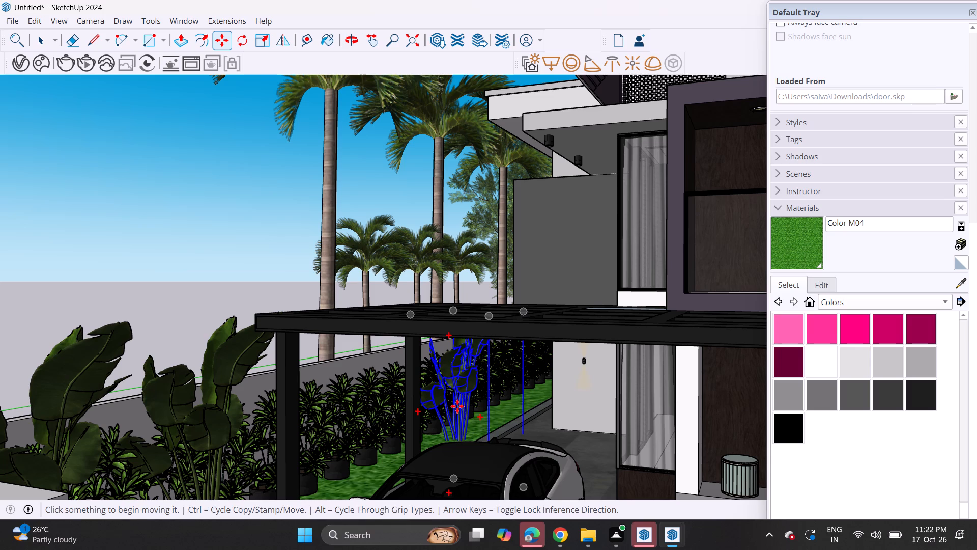
Copy the repositioned plant twice more along the hedge strip toward its rear end.
click(457, 406)
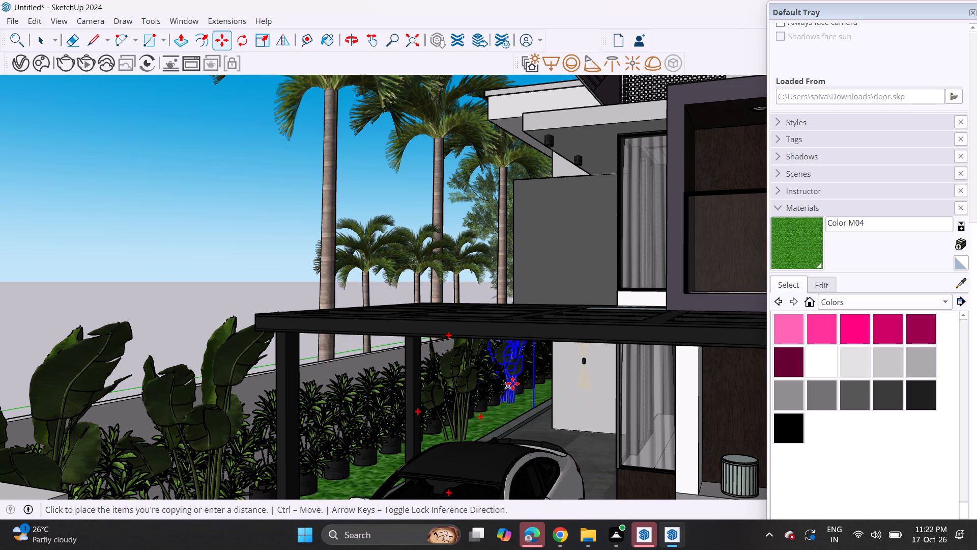
click(516, 383)
click(512, 396)
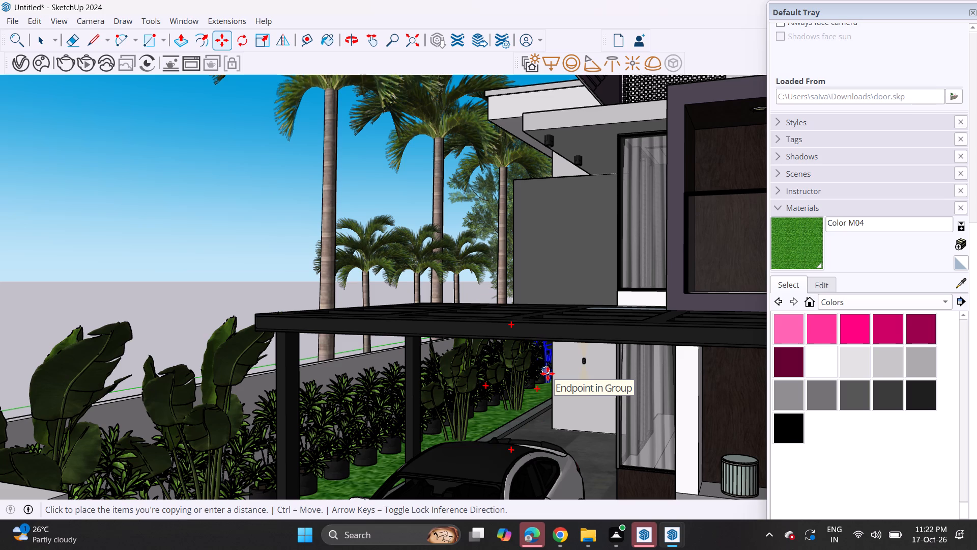
click(548, 373)
key(space)
click(237, 266)
Examine the whole house front and its planting from the street side.
scroll(279, 341, down, 2)
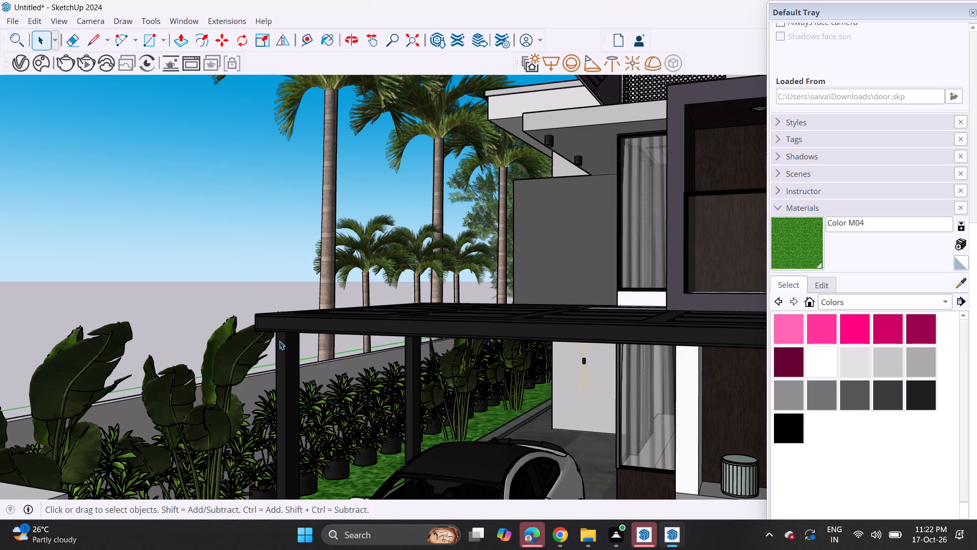
scroll(279, 341, down, 7)
middle_drag(300, 387, 431, 344)
scroll(434, 352, down, 3)
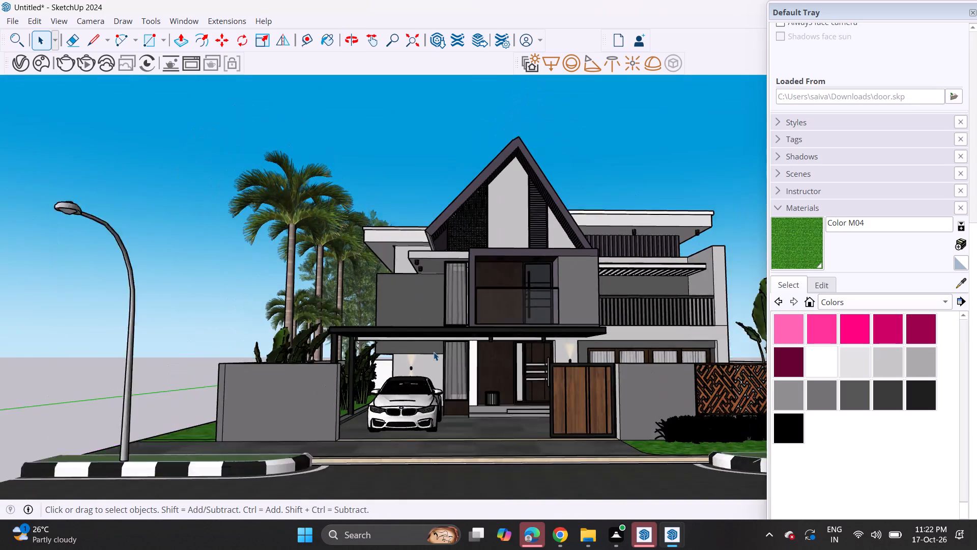
shift+middle_drag(456, 382, 359, 408)
middle_drag(357, 408, 398, 406)
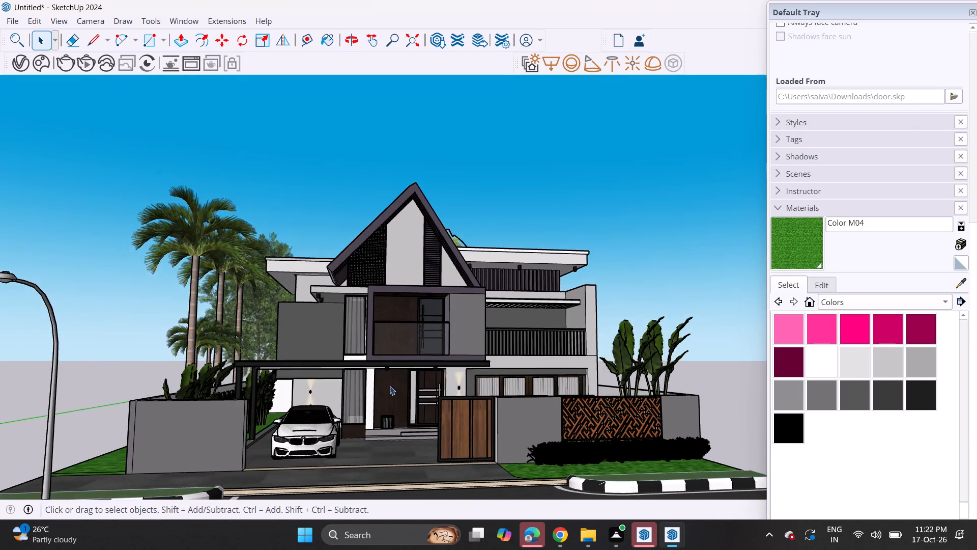
scroll(390, 386, down, 3)
shift+middle_drag(427, 409, 421, 383)
middle_drag(421, 383, 408, 393)
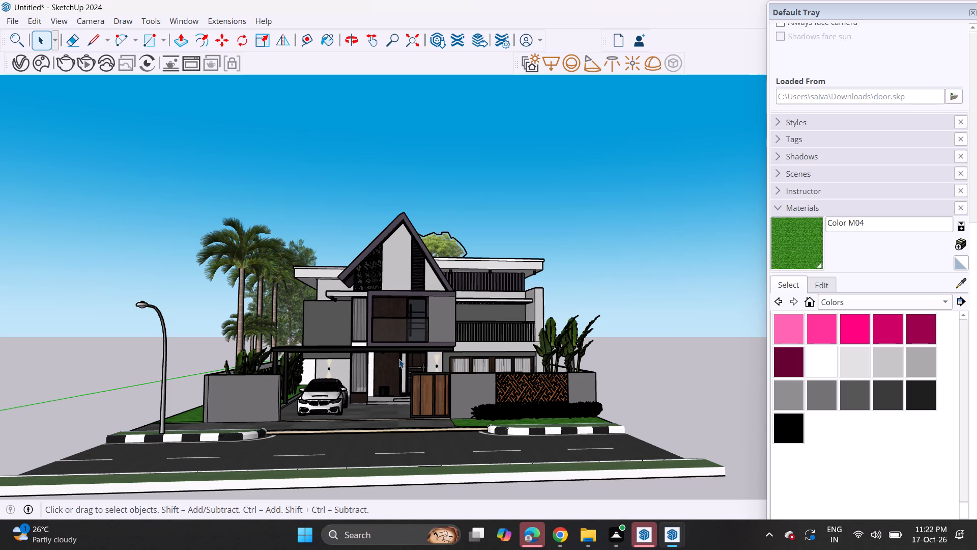
Delete the stray vertical edge near the outer end of the driveway-side front boundary wall.
scroll(183, 404, up, 12)
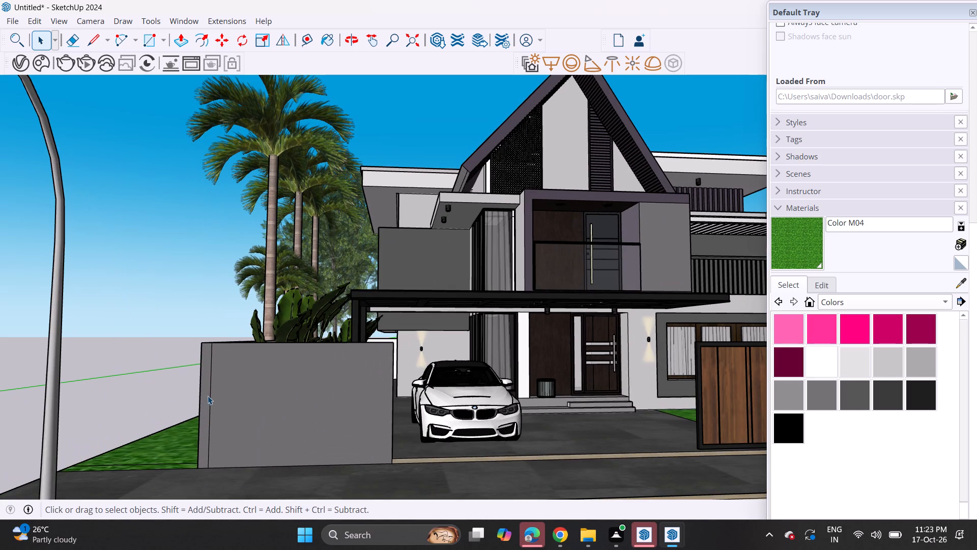
click(212, 404)
click(212, 404)
click(212, 414)
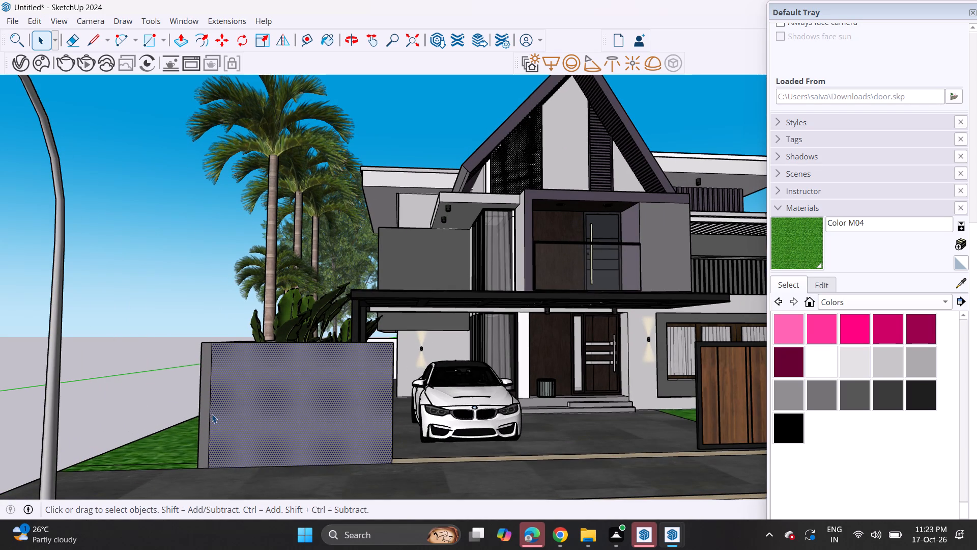
click(210, 401)
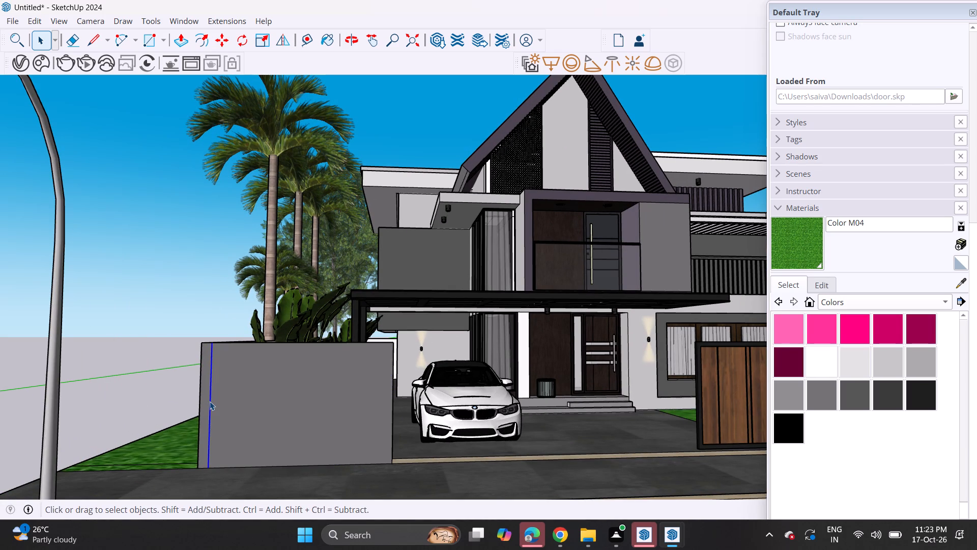
key(Delete)
Import the Palm+Tree model from the Downloads folder.
scroll(210, 401, down, 13)
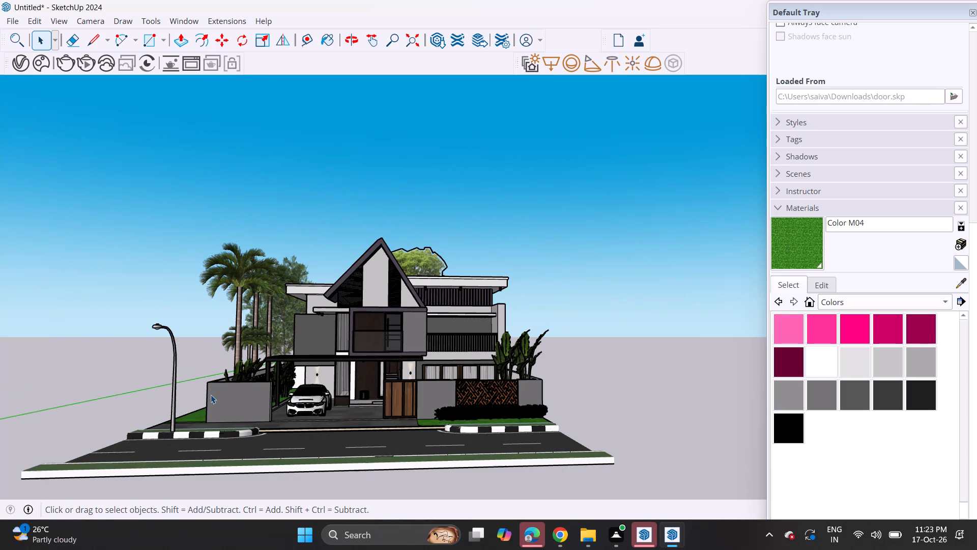
middle_drag(197, 299, 343, 363)
middle_drag(232, 399, 136, 380)
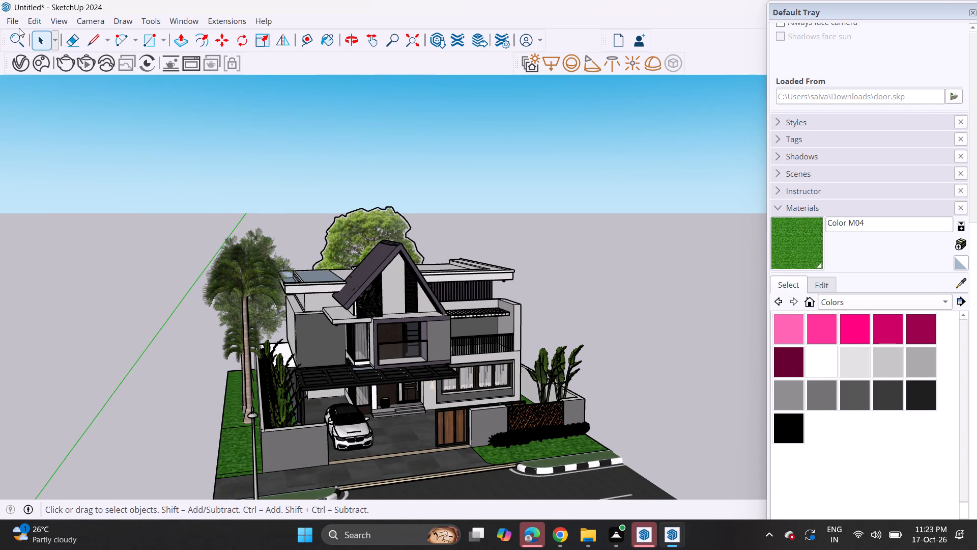
click(10, 18)
click(41, 202)
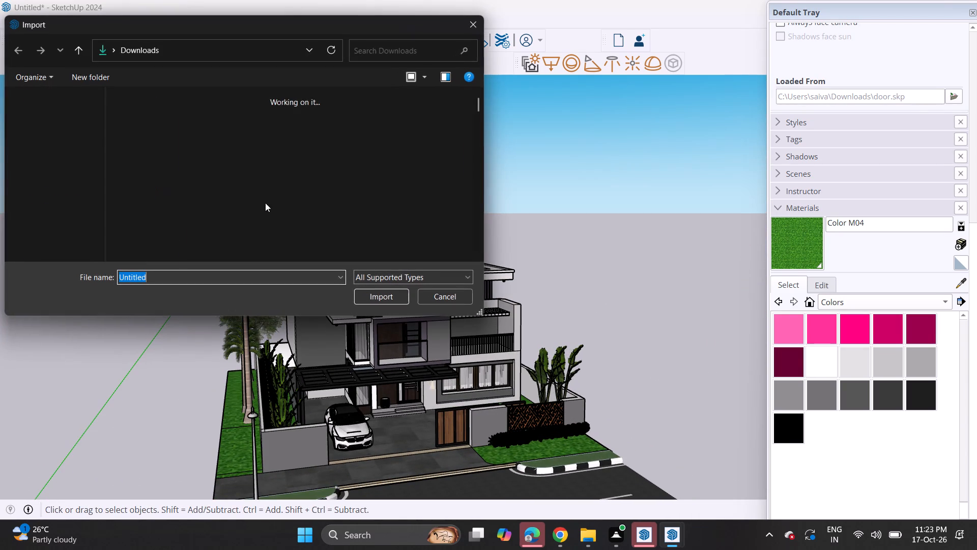
scroll(258, 204, down, 20)
scroll(258, 204, down, 6)
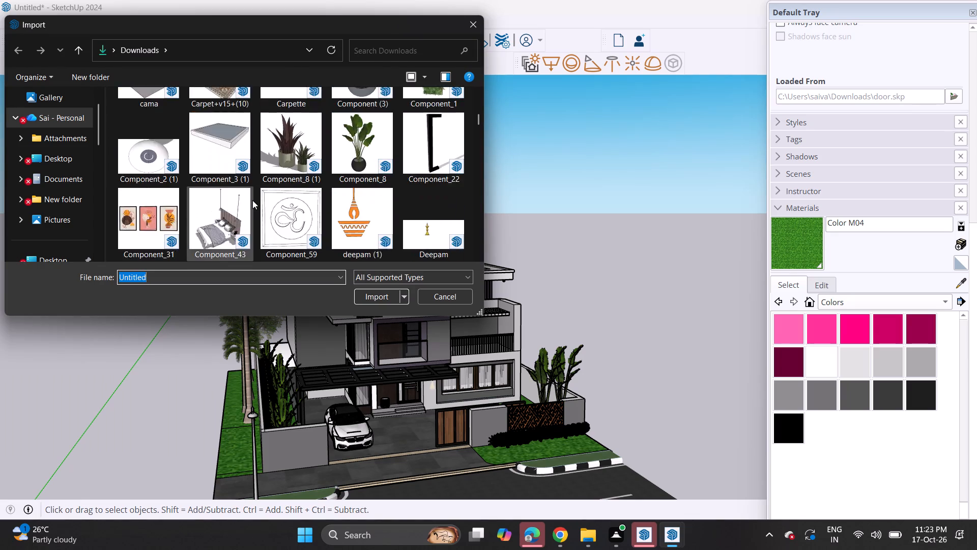
scroll(252, 200, down, 16)
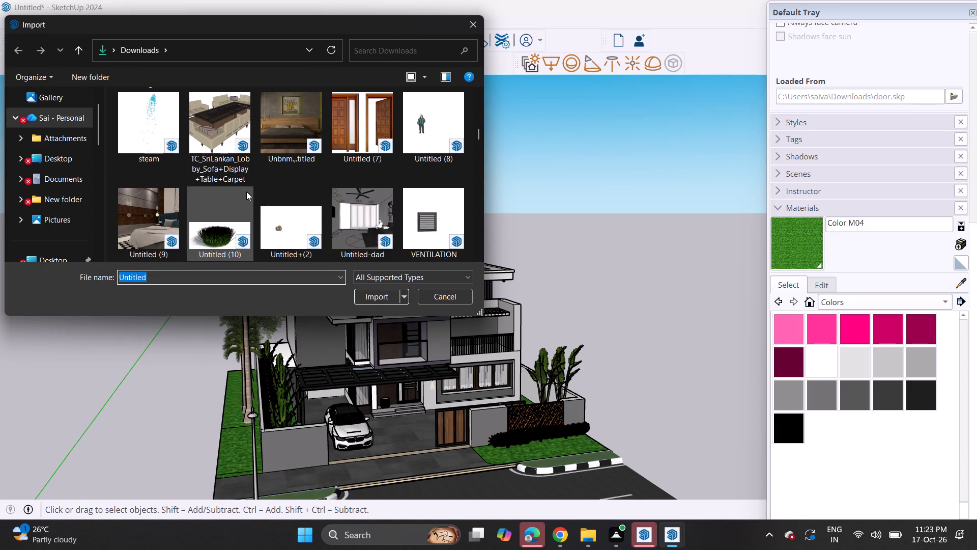
scroll(246, 191, down, 13)
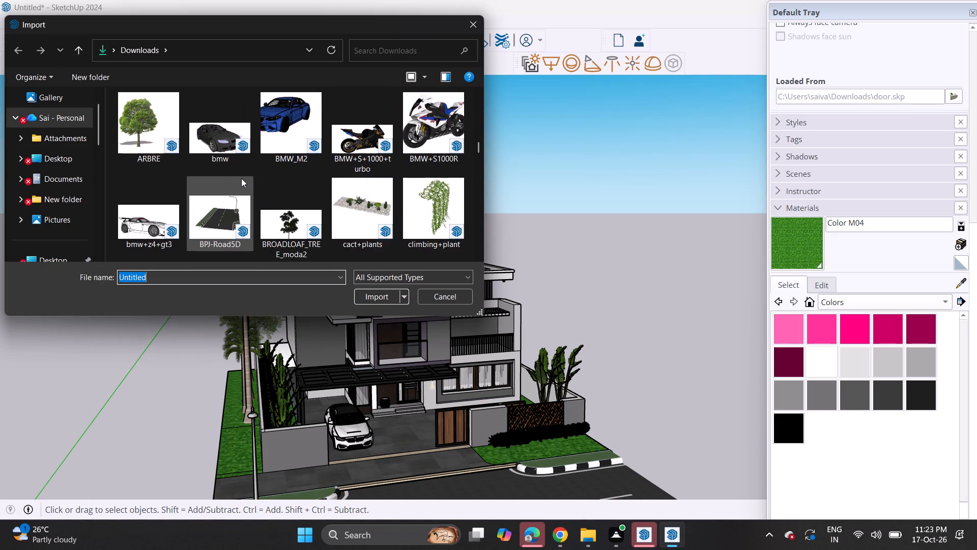
scroll(241, 178, down, 9)
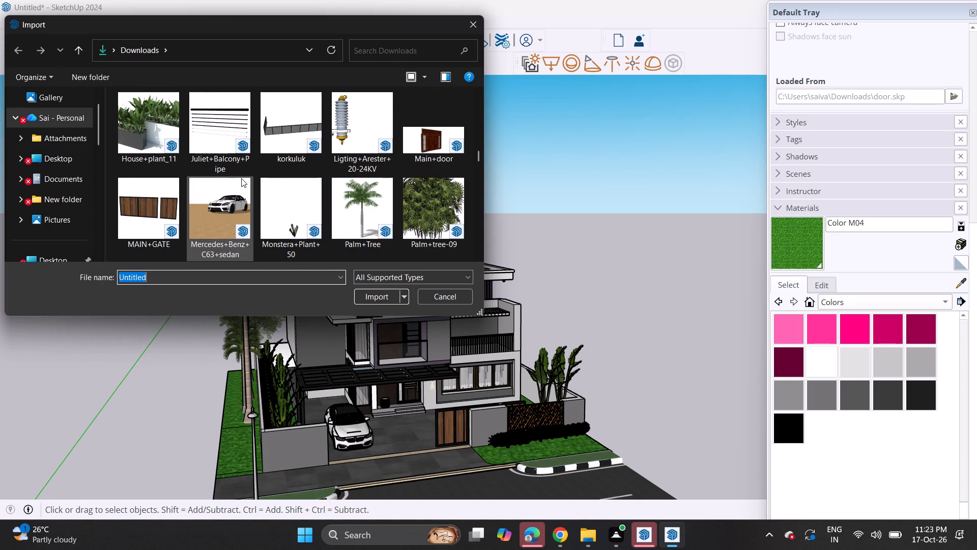
click(356, 186)
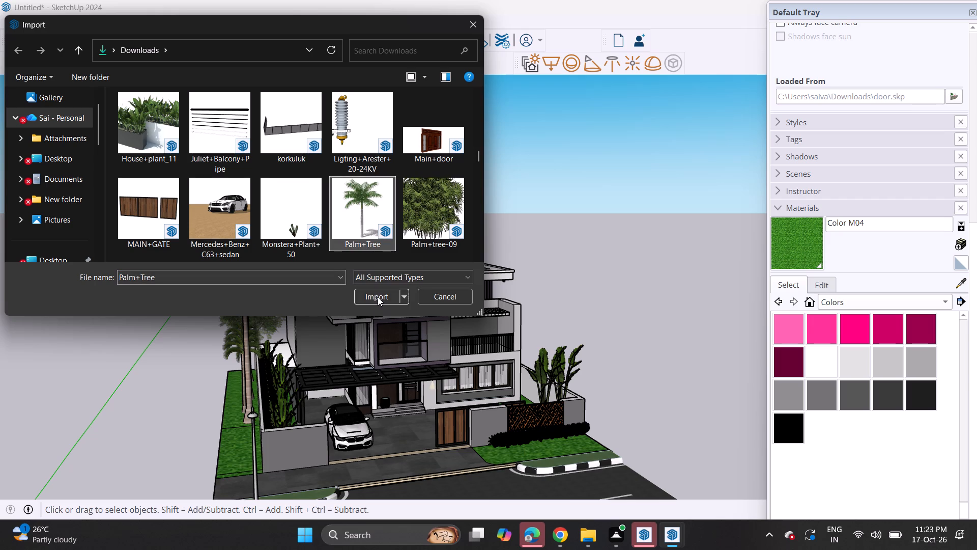
click(378, 297)
click(607, 296)
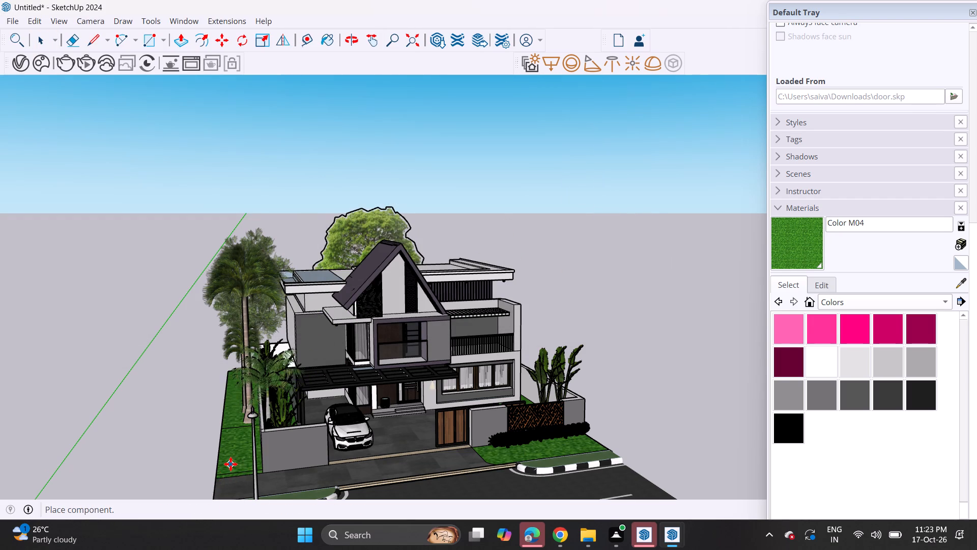
Place the imported palm on the kerbed green island beside the street lamp.
middle_drag(231, 463, 271, 351)
middle_drag(270, 355, 255, 430)
scroll(255, 431, up, 3)
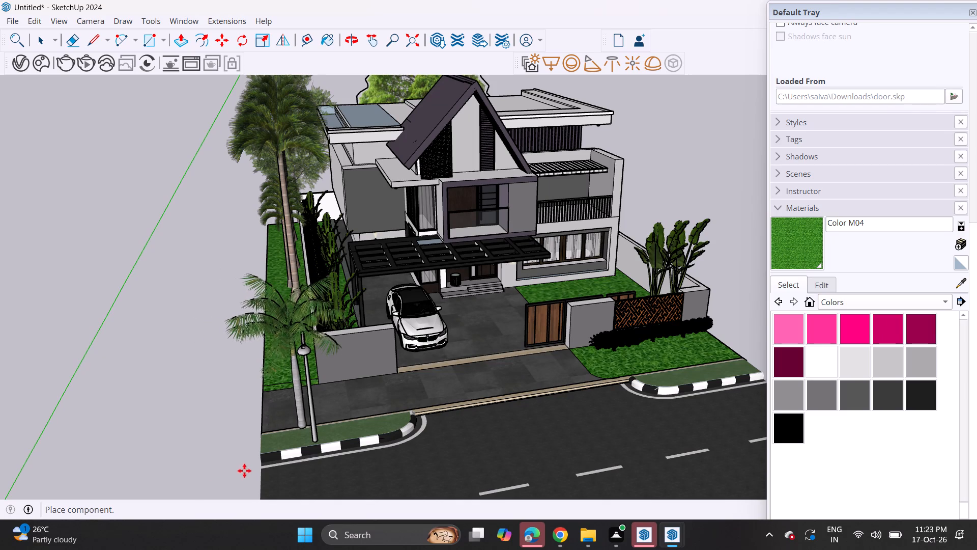
click(245, 470)
Copy the street palm across the driveway entrance to the kerbed green island in front of the lawn.
click(291, 432)
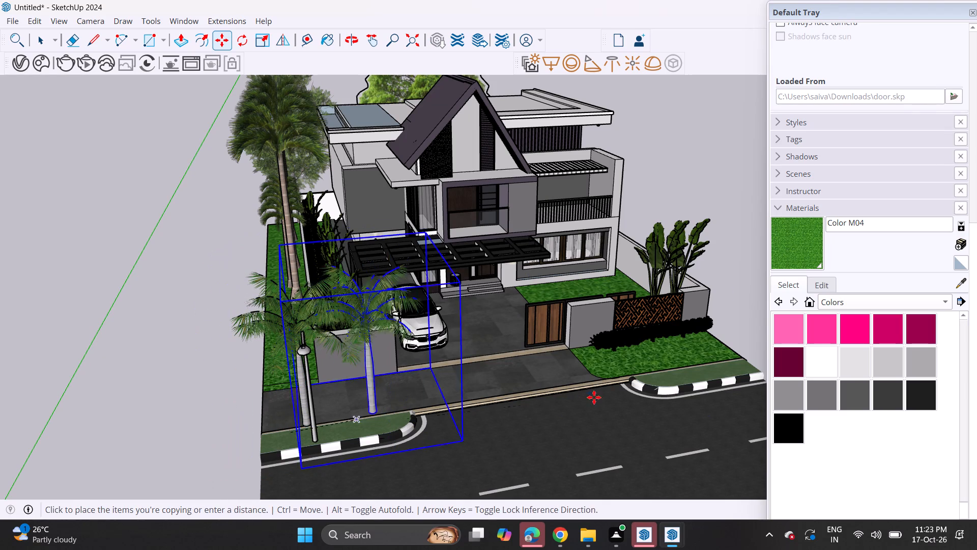
click(714, 362)
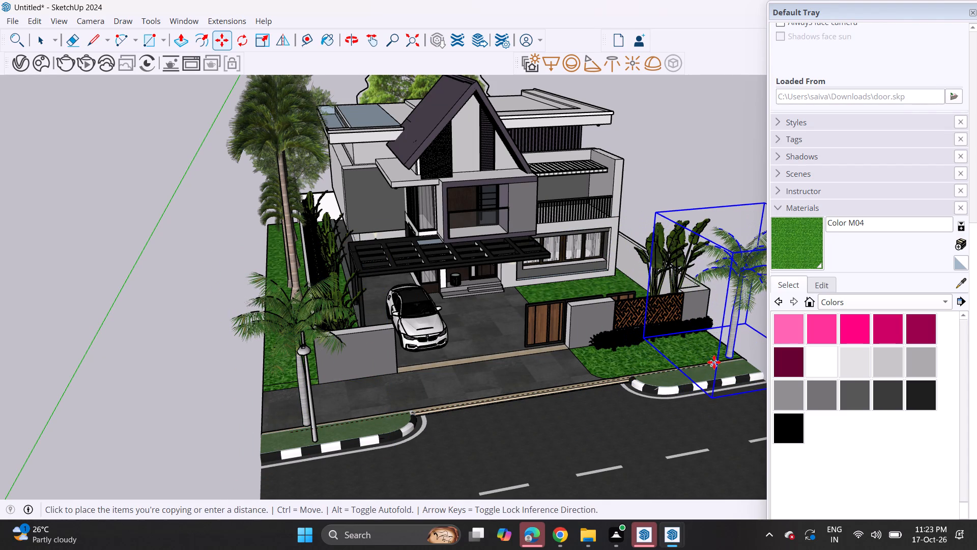
Reposition the copied street palm so its trunk stands on the green island in front of the lawn.
middle_drag(705, 378, 588, 333)
scroll(703, 362, up, 1)
middle_drag(703, 362, 611, 360)
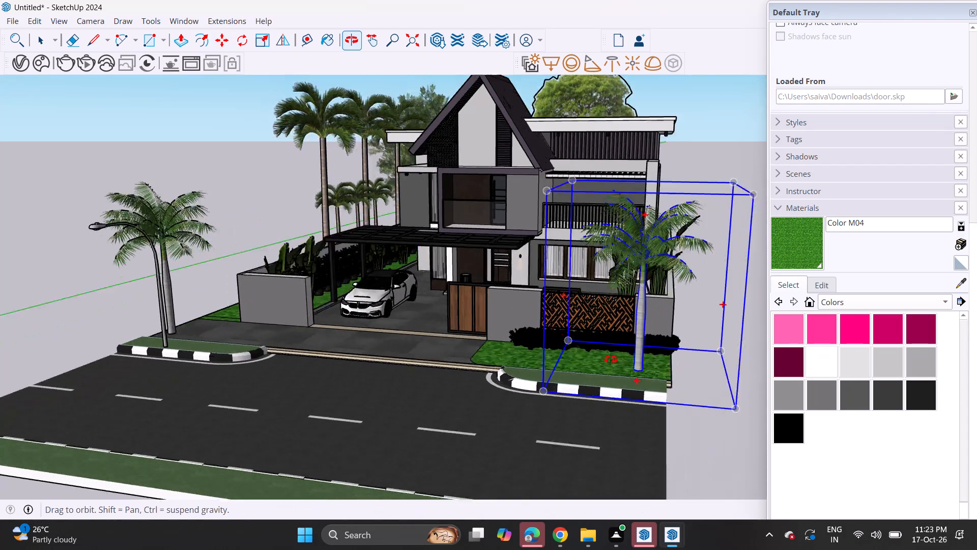
middle_drag(611, 360, 475, 355)
scroll(447, 377, up, 3)
scroll(370, 373, up, 3)
click(327, 356)
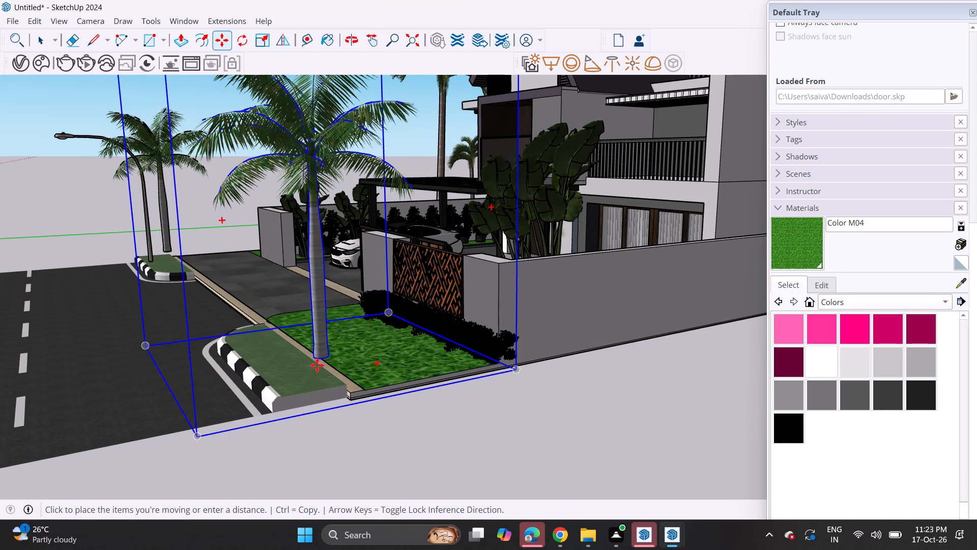
click(313, 388)
click(311, 392)
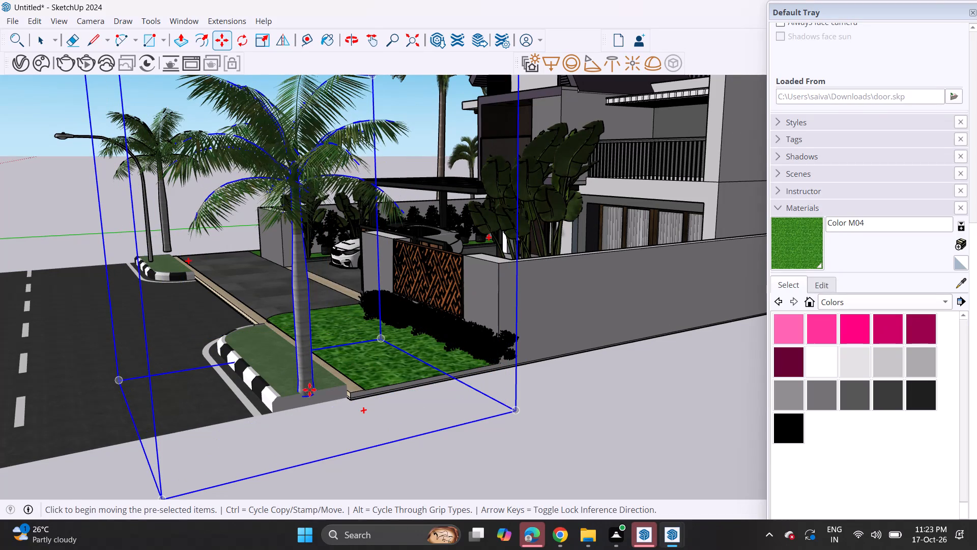
click(305, 381)
Move the palm beside the street lamp so its trunk stands on the outer end of the kerbed green island.
middle_drag(158, 356, 405, 363)
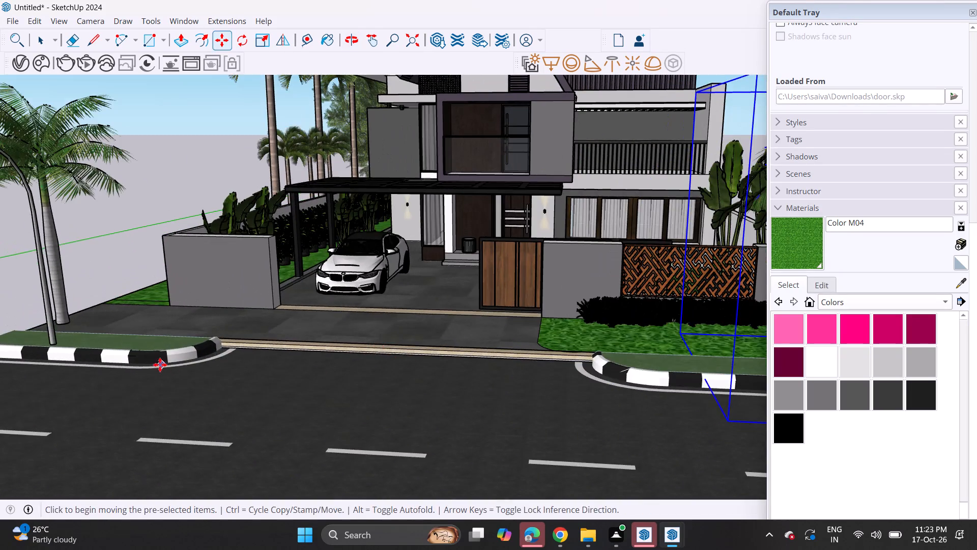
middle_drag(160, 365, 411, 362)
key(n)
click(510, 383)
key(space)
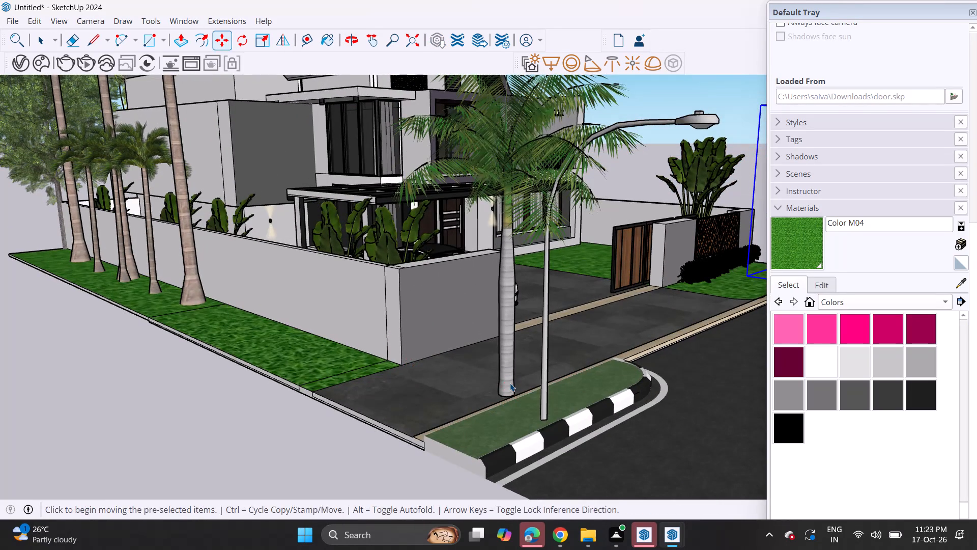
click(510, 383)
key(m)
click(510, 384)
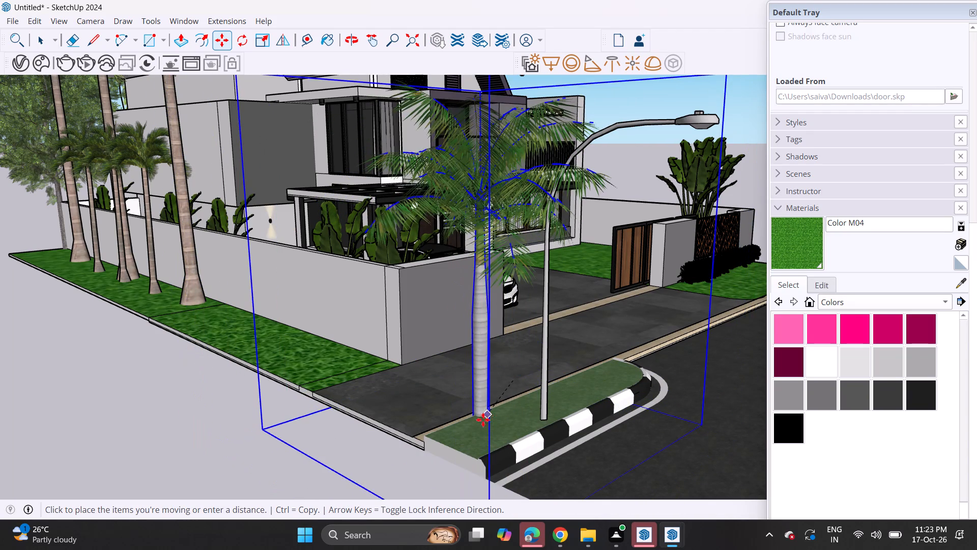
click(477, 435)
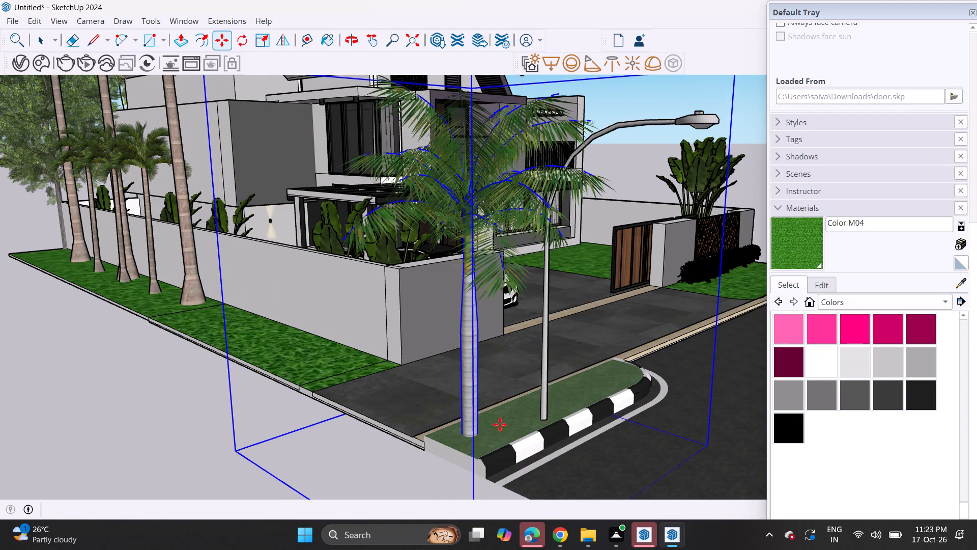
middle_drag(584, 348, 383, 318)
scroll(376, 300, down, 8)
key(space)
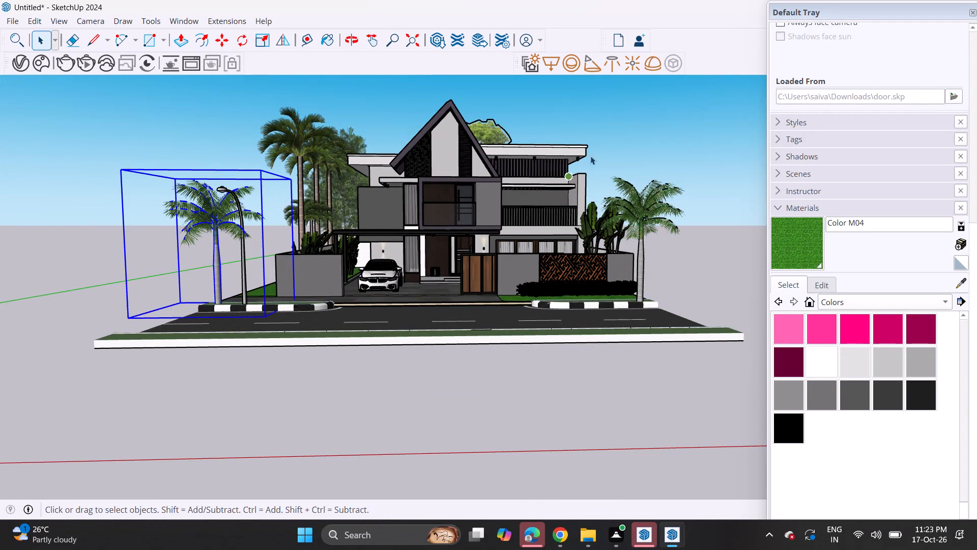
click(624, 134)
Copy the entire house lot with its trees and street section sideways, butting the road ends together to form a second house.
scroll(494, 255, up, 3)
scroll(494, 254, down, 5)
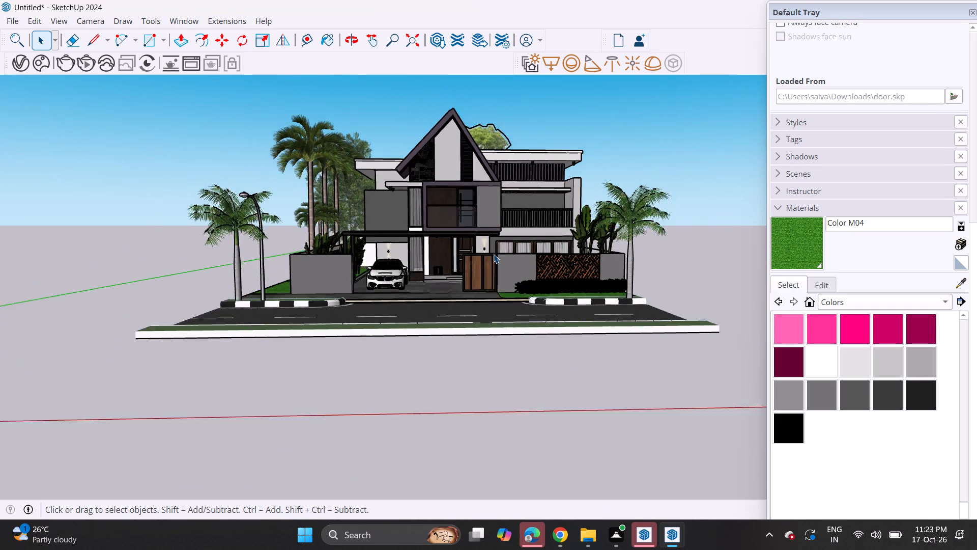
scroll(494, 254, down, 4)
drag(236, 114, 631, 313)
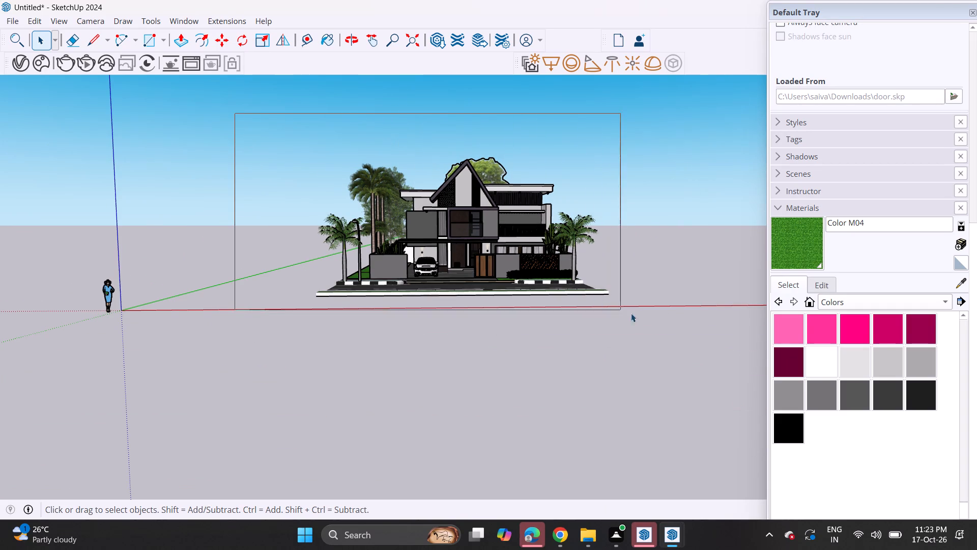
drag(631, 313, 652, 315)
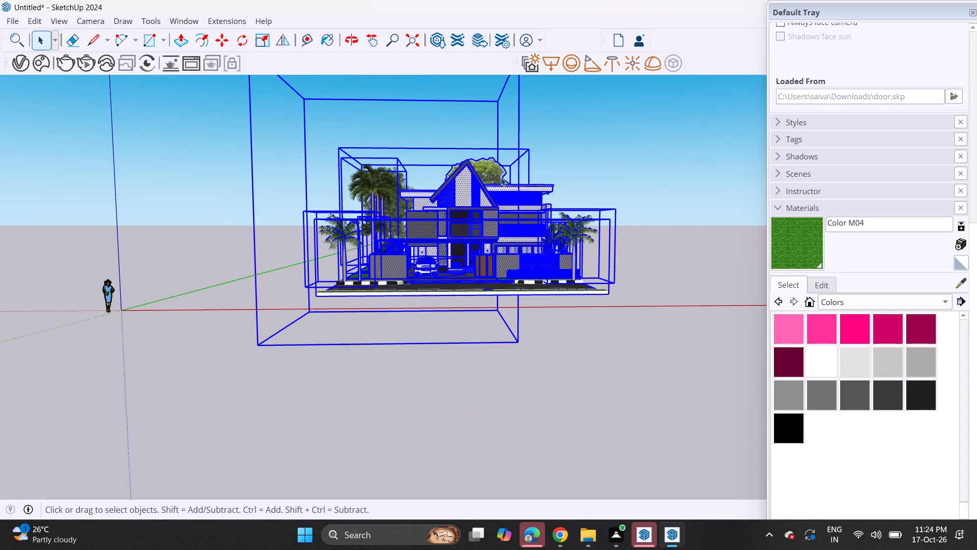
scroll(498, 174, up, 4)
scroll(483, 207, down, 7)
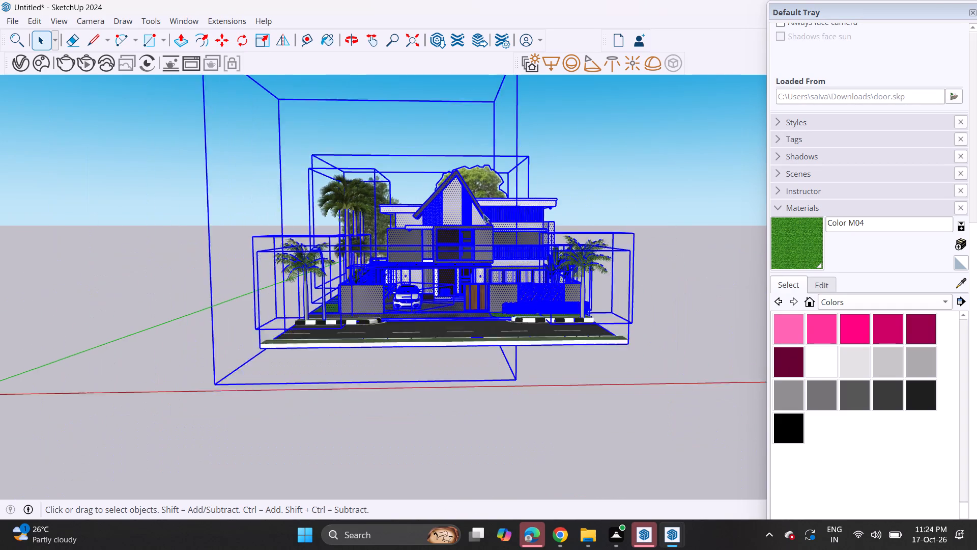
scroll(483, 214, down, 1)
key(m)
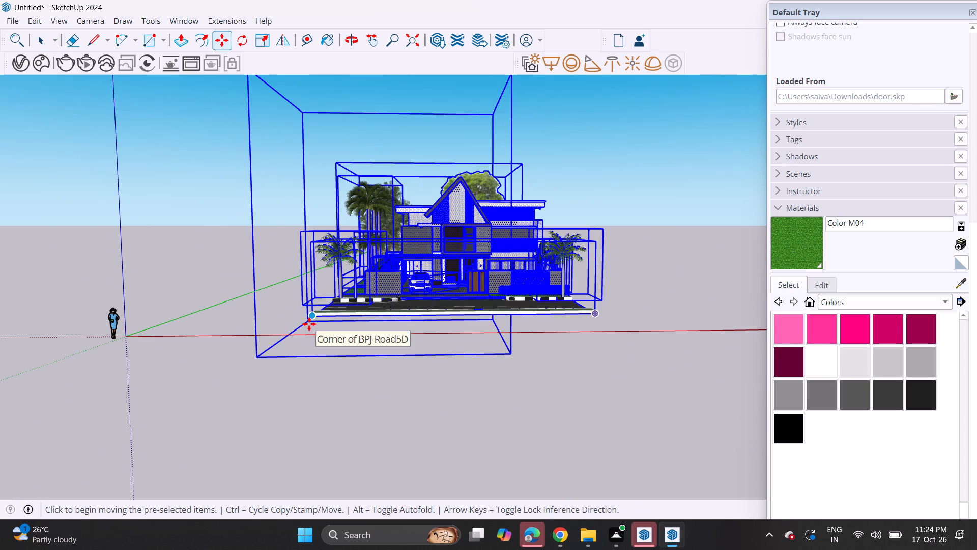
scroll(309, 321, up, 8)
click(313, 314)
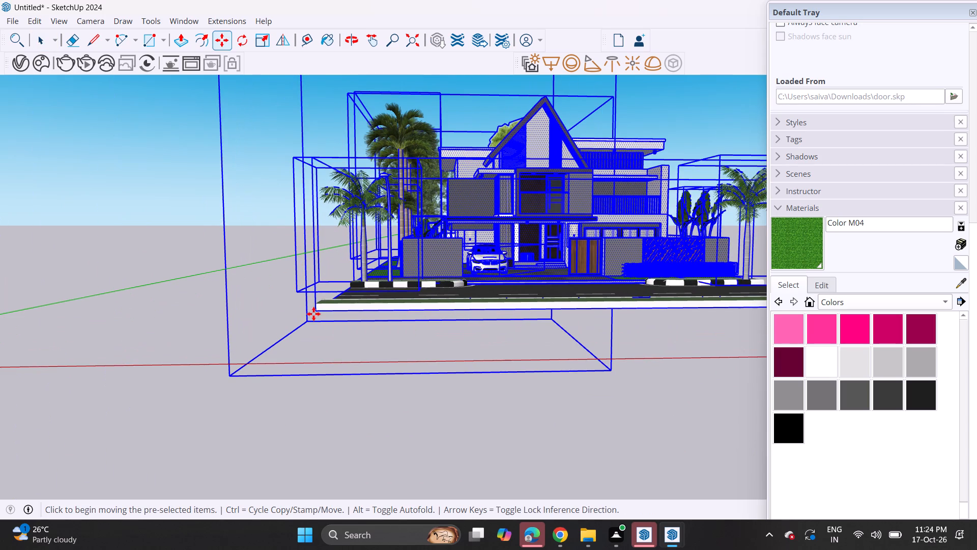
shift+middle_drag(557, 304, 149, 350)
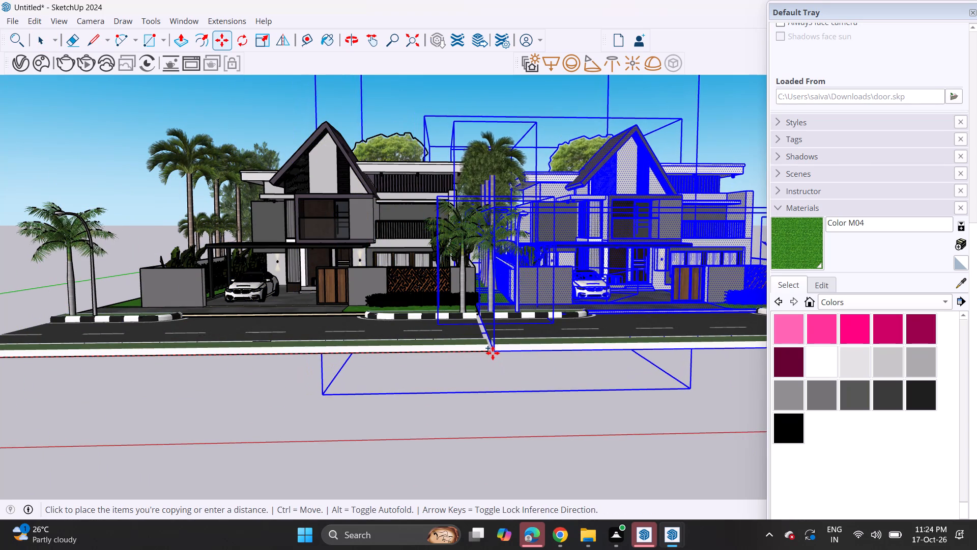
click(491, 353)
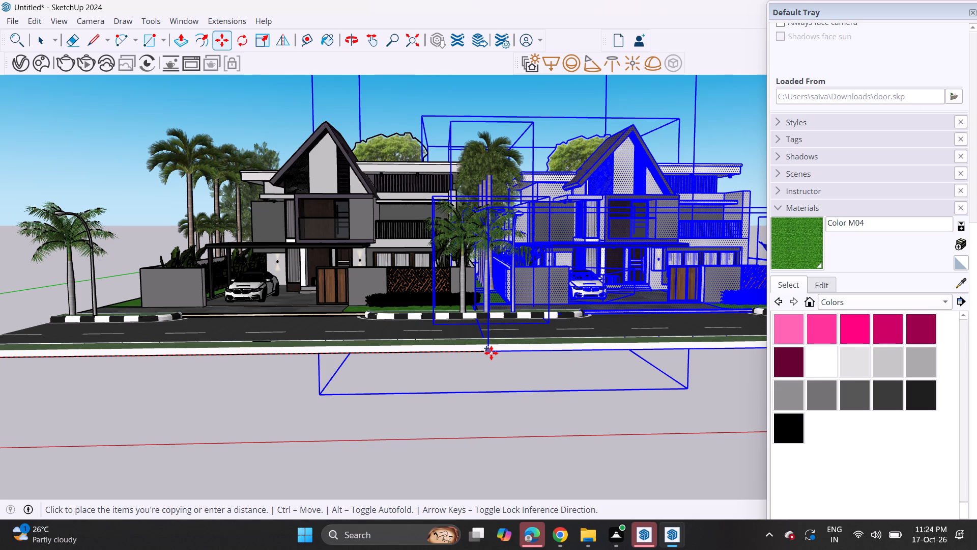
Copy the selected lot to the opposite side of the original house, aligning the road corners to make a continuous three-house street.
scroll(491, 353, down, 3)
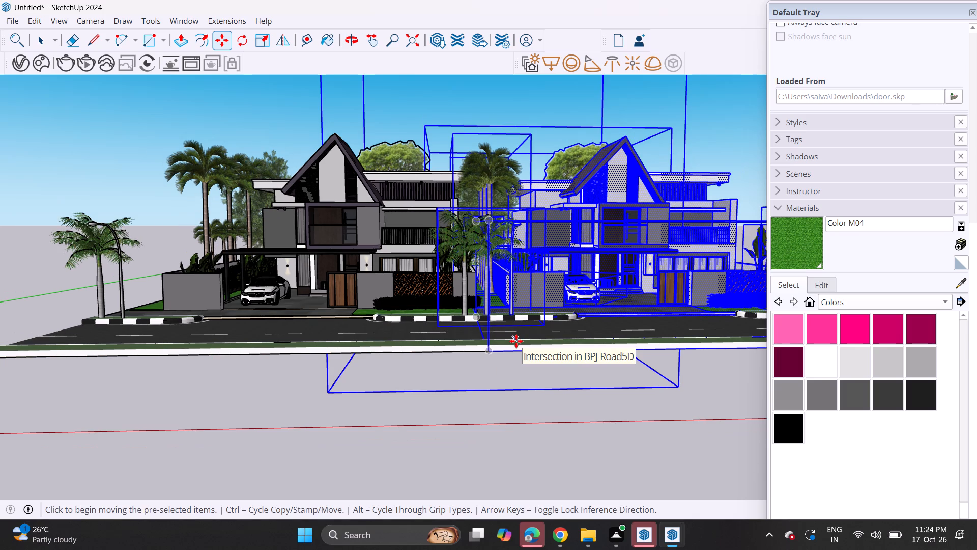
scroll(514, 340, down, 10)
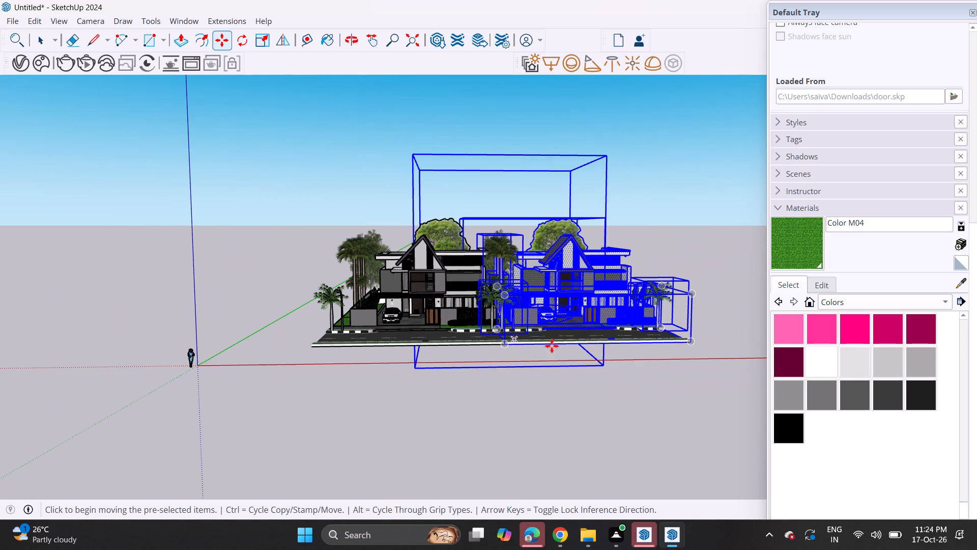
click(691, 343)
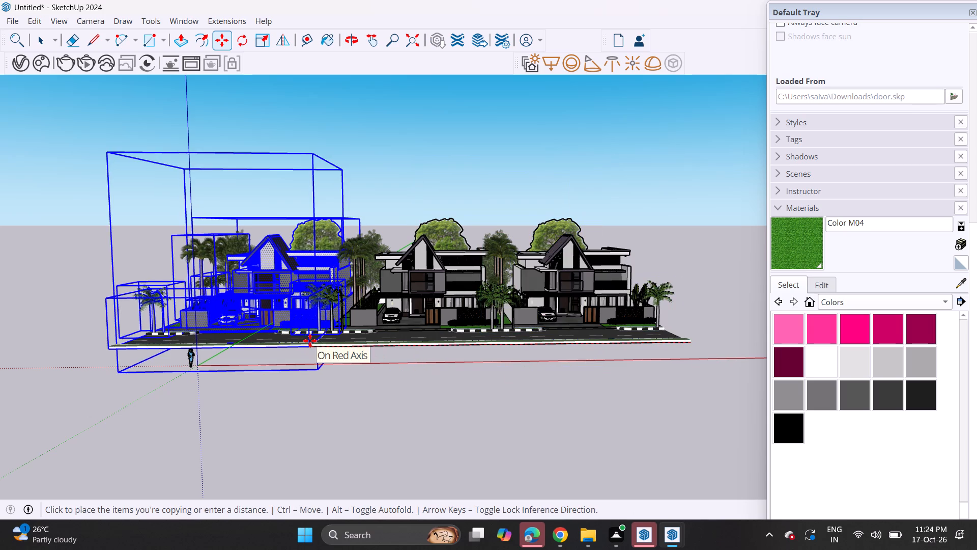
scroll(310, 341, up, 17)
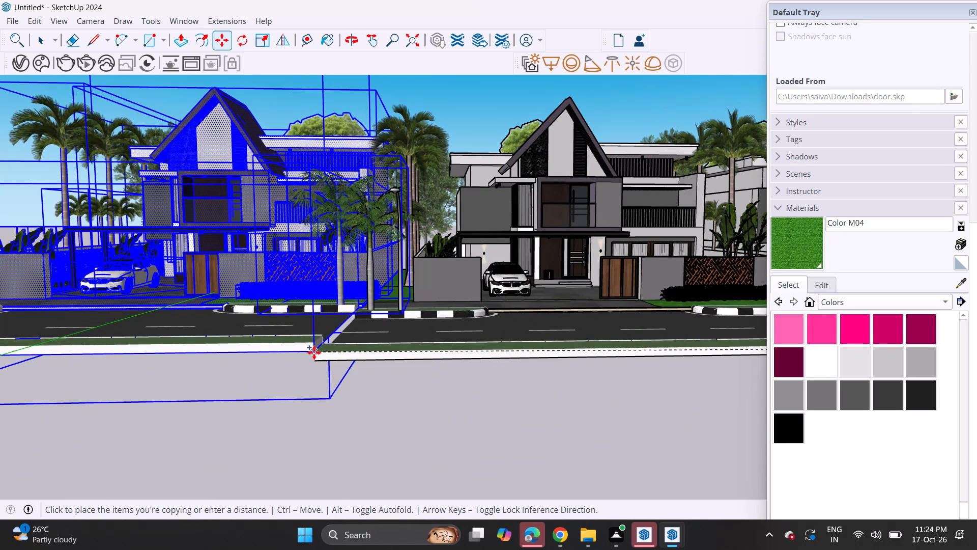
click(314, 356)
Copy the selected house lot with its street section to the open ground behind the row of houses.
scroll(314, 356, down, 4)
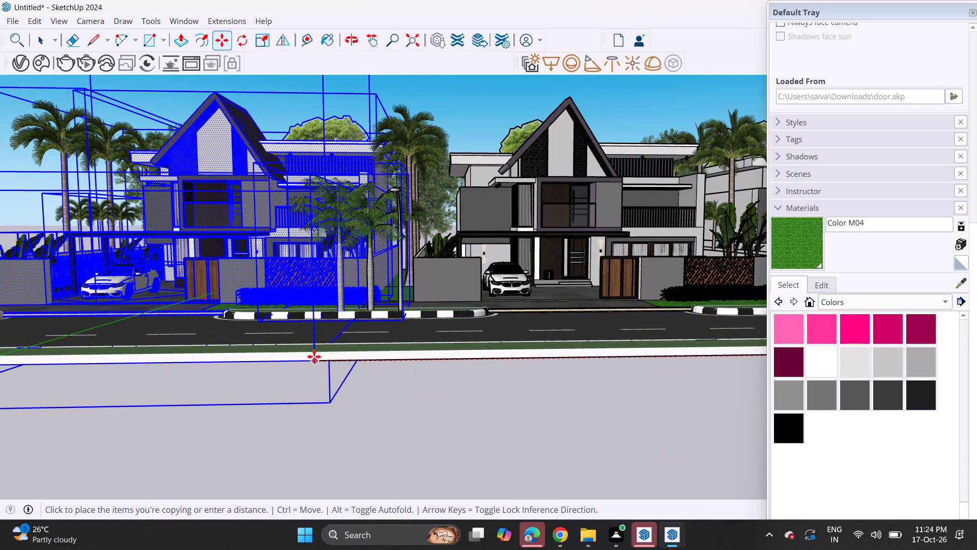
scroll(314, 356, down, 10)
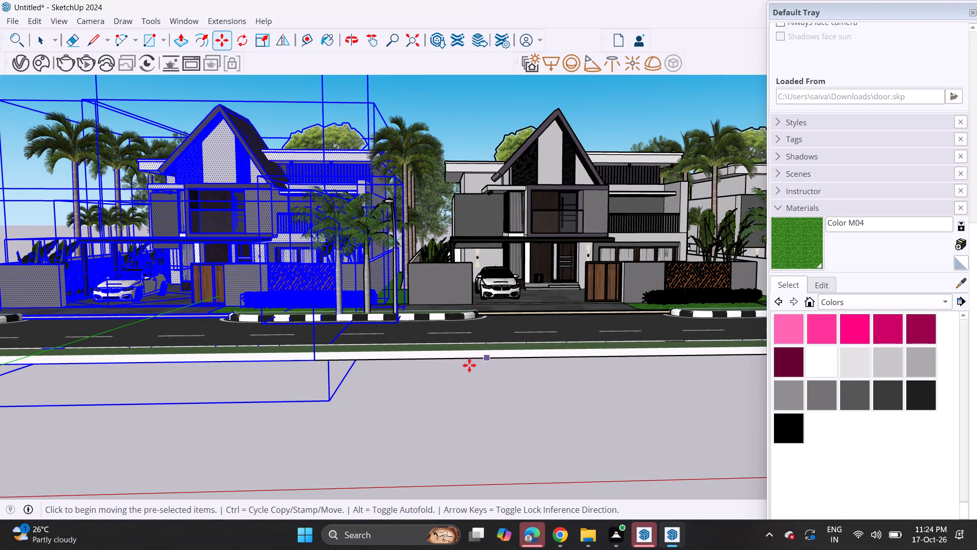
click(328, 400)
shift+middle_drag(367, 324, 290, 440)
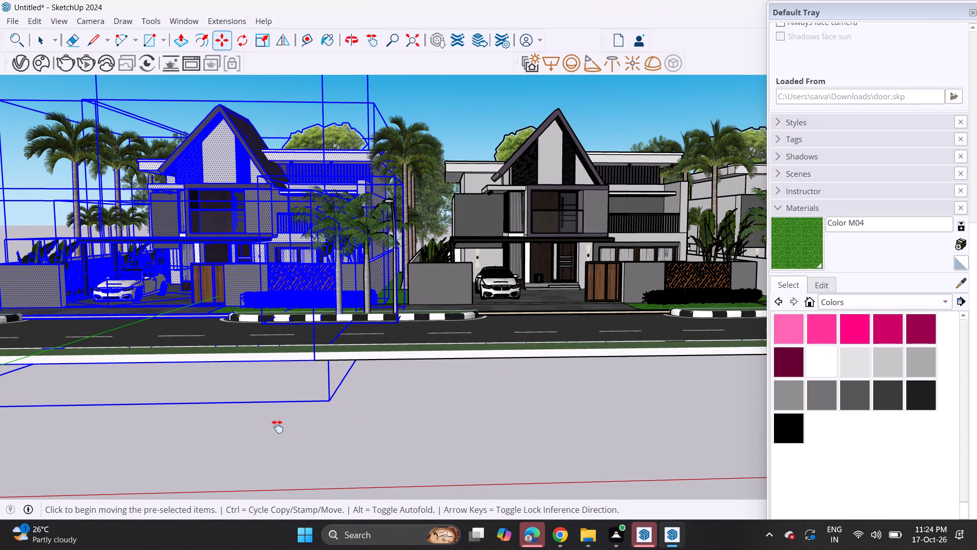
middle_drag(435, 281, 82, 407)
middle_drag(569, 264, 236, 300)
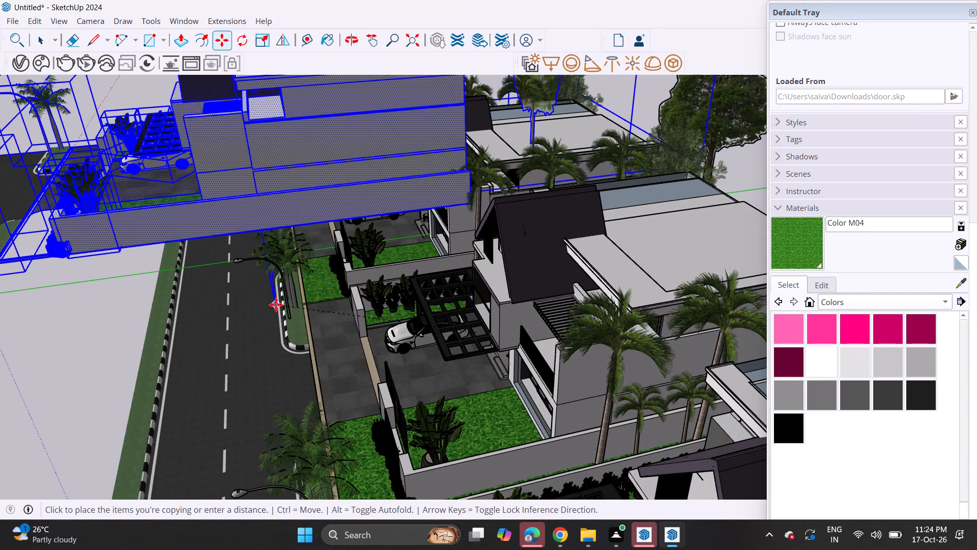
scroll(276, 305, down, 3)
scroll(367, 290, down, 3)
middle_drag(486, 270, 269, 318)
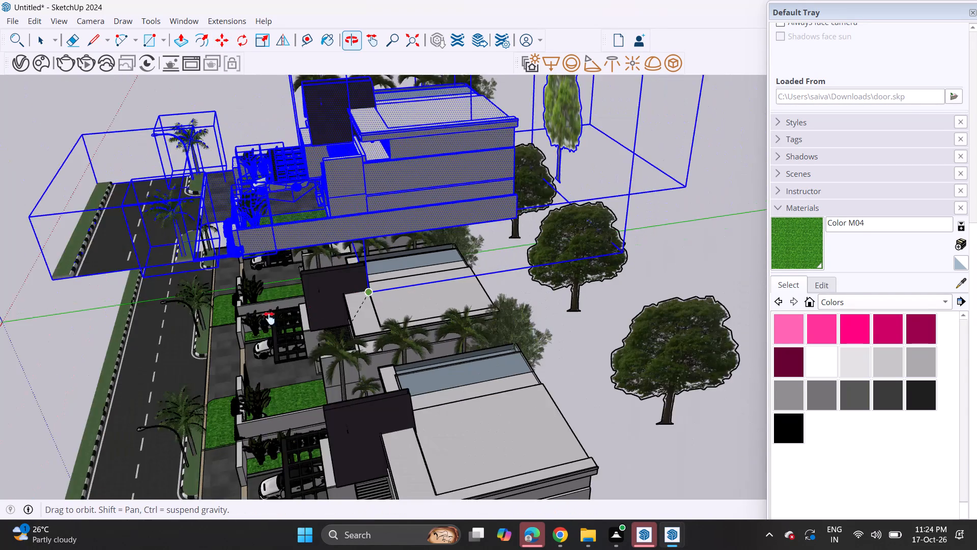
middle_drag(269, 318, 180, 263)
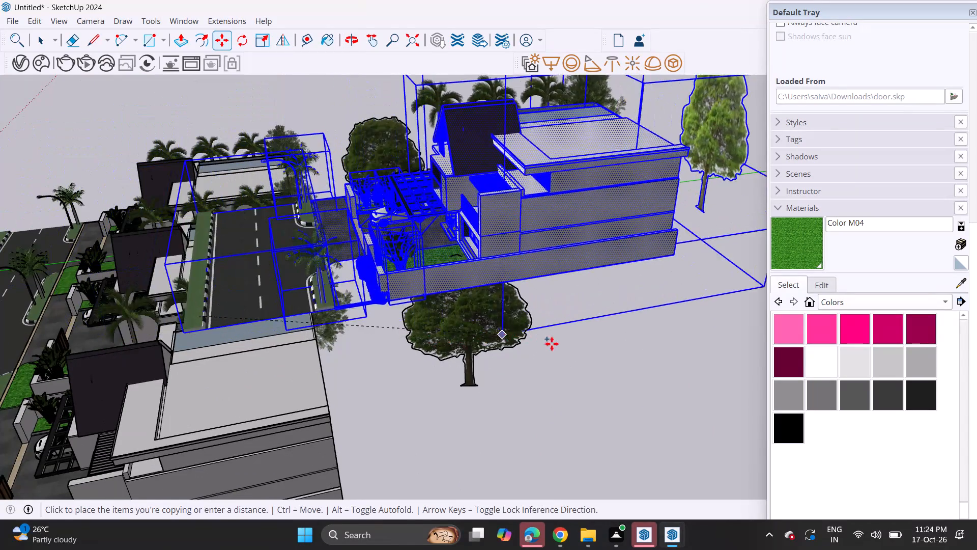
shift+middle_drag(556, 351, 611, 222)
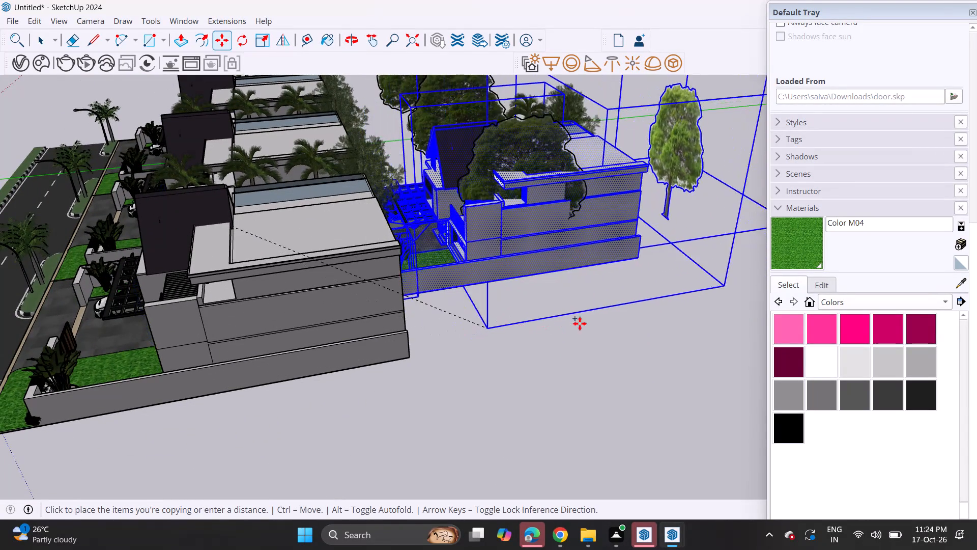
click(693, 333)
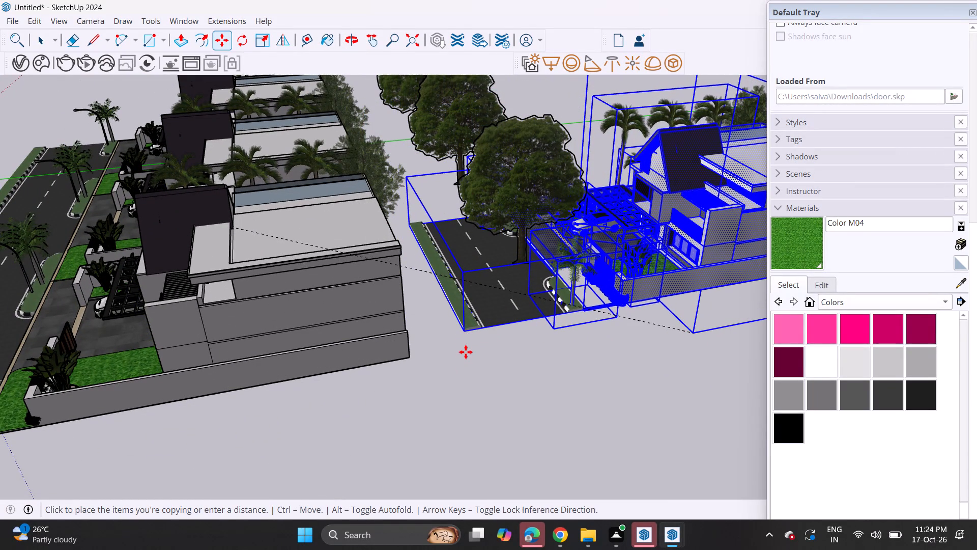
Move the copied house lot by its road corner to the open ground closer behind the three-house row.
scroll(475, 325, up, 3)
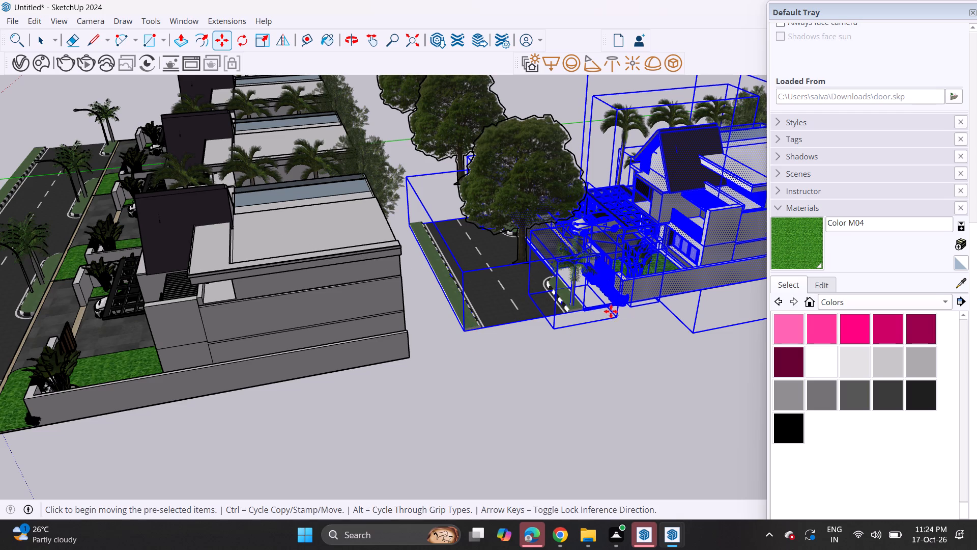
scroll(478, 326, up, 6)
click(459, 336)
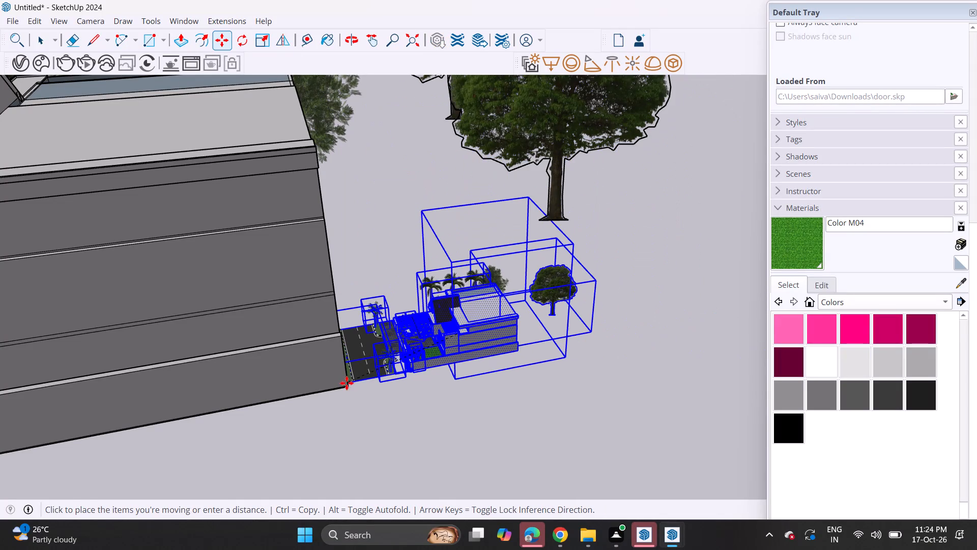
middle_drag(347, 382, 310, 299)
scroll(347, 382, up, 1)
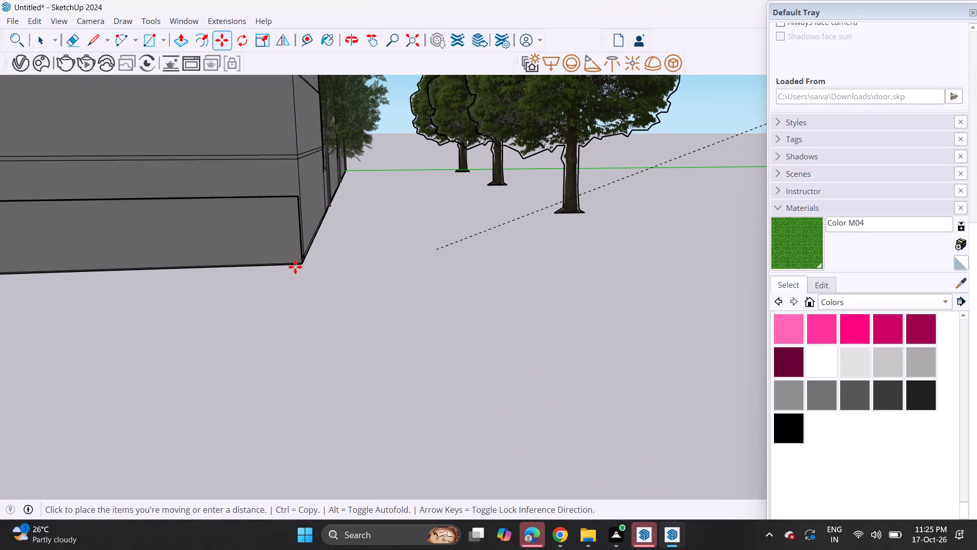
scroll(302, 264, down, 17)
scroll(305, 262, down, 4)
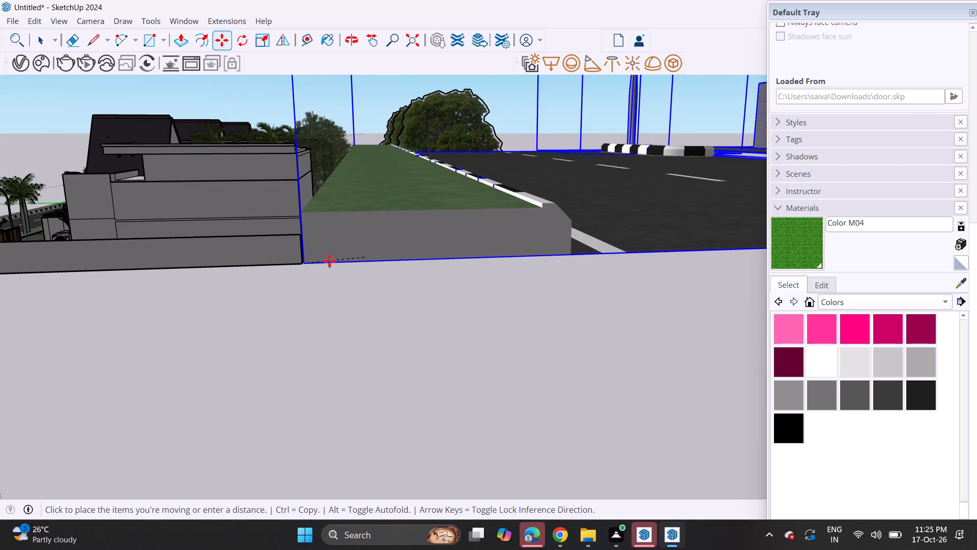
middle_drag(333, 258, 410, 249)
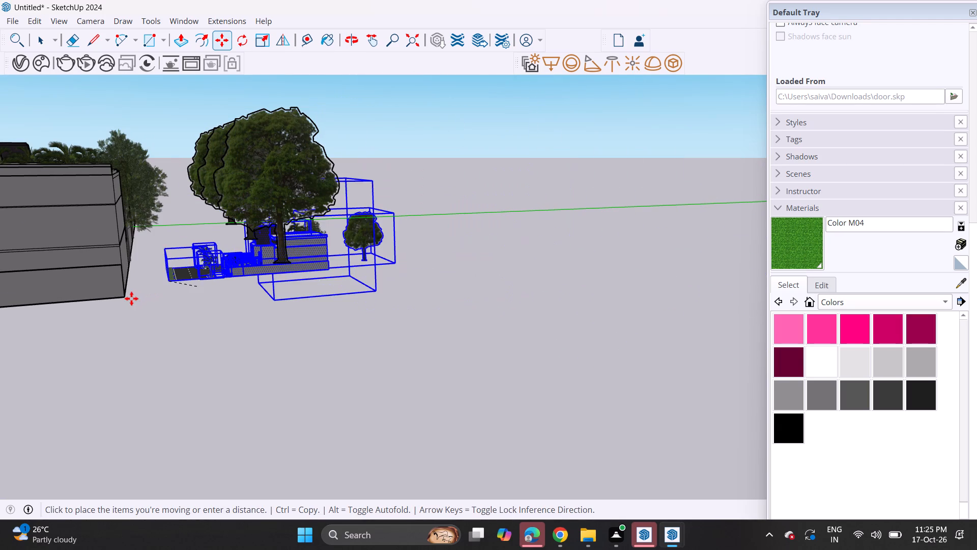
scroll(119, 296, down, 9)
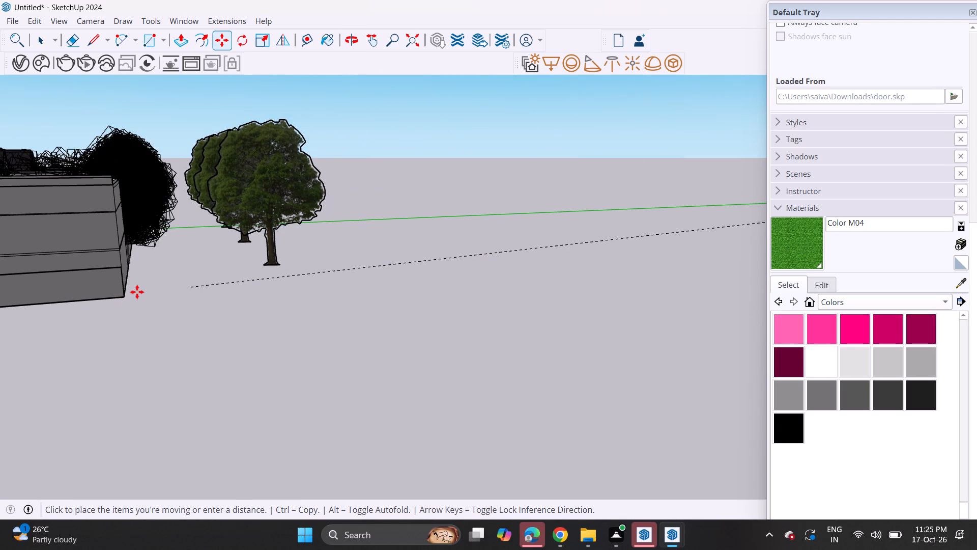
scroll(137, 292, down, 15)
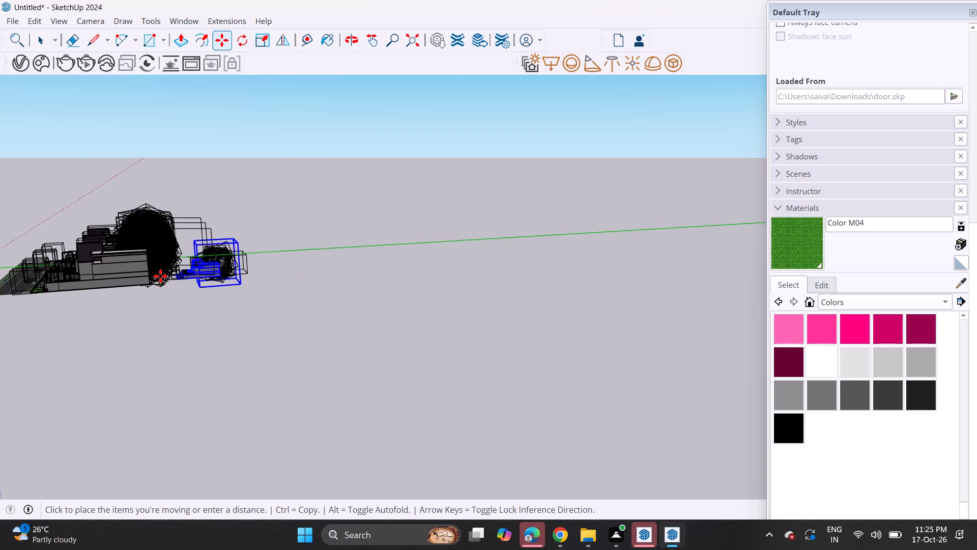
scroll(160, 276, down, 1)
middle_drag(105, 233, 363, 286)
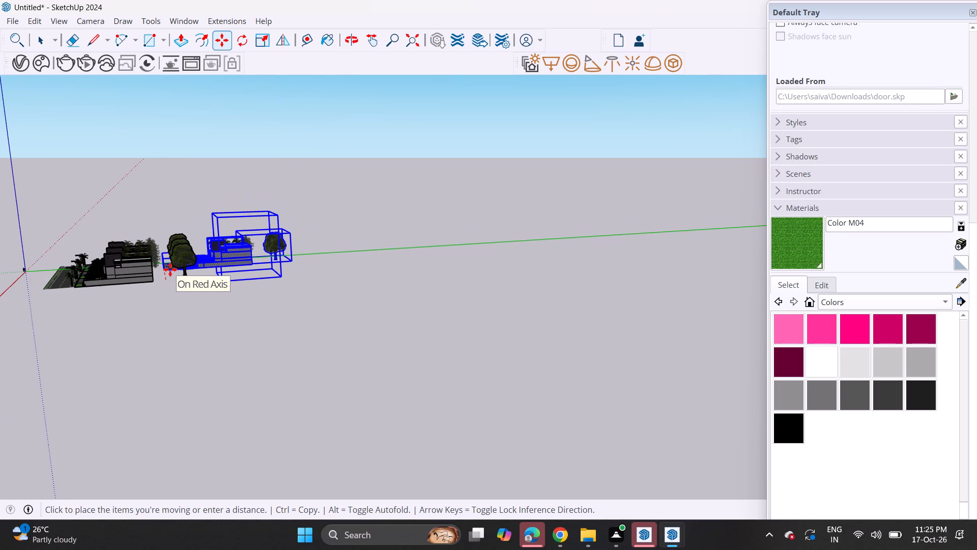
click(170, 270)
Deselect the copied house lot behind the row of houses.
middle_drag(89, 226, 151, 238)
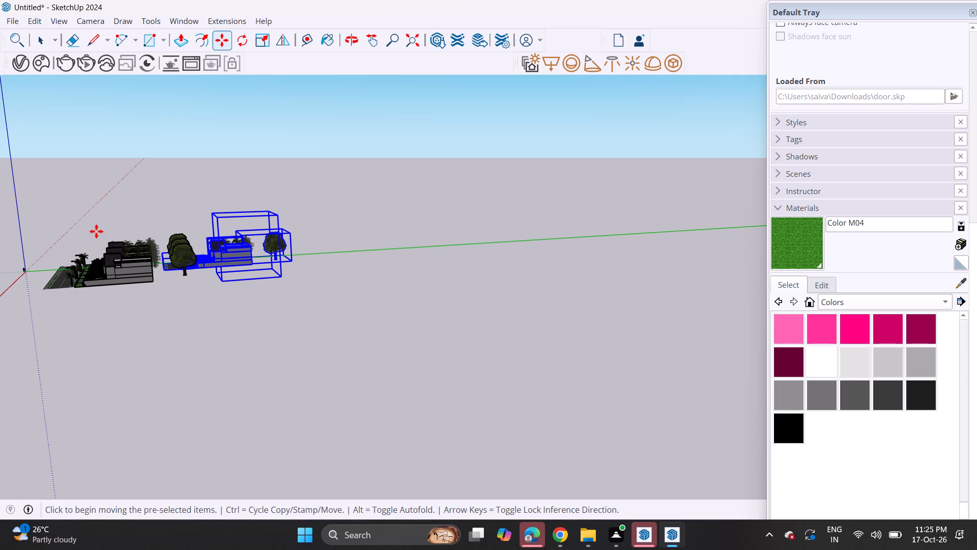
middle_drag(95, 231, 412, 217)
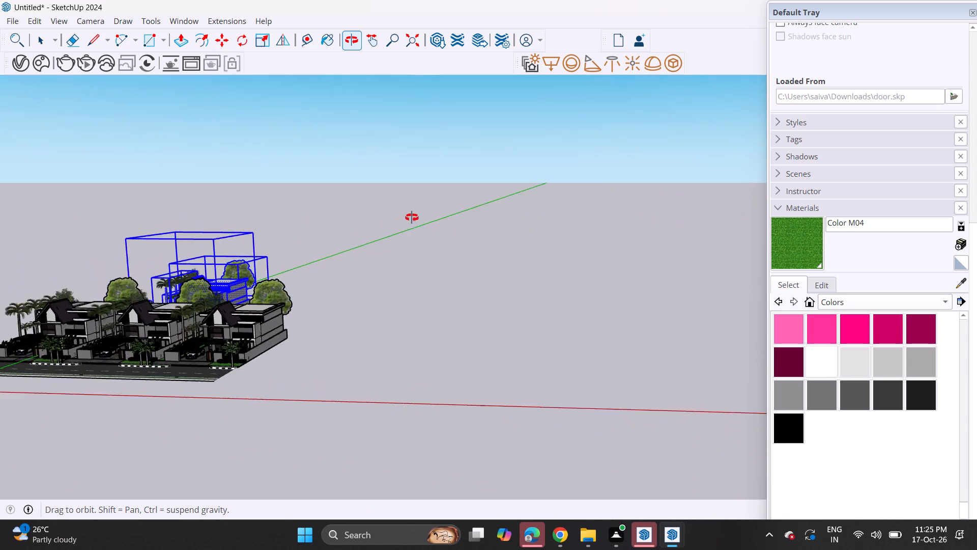
middle_drag(412, 217, 452, 202)
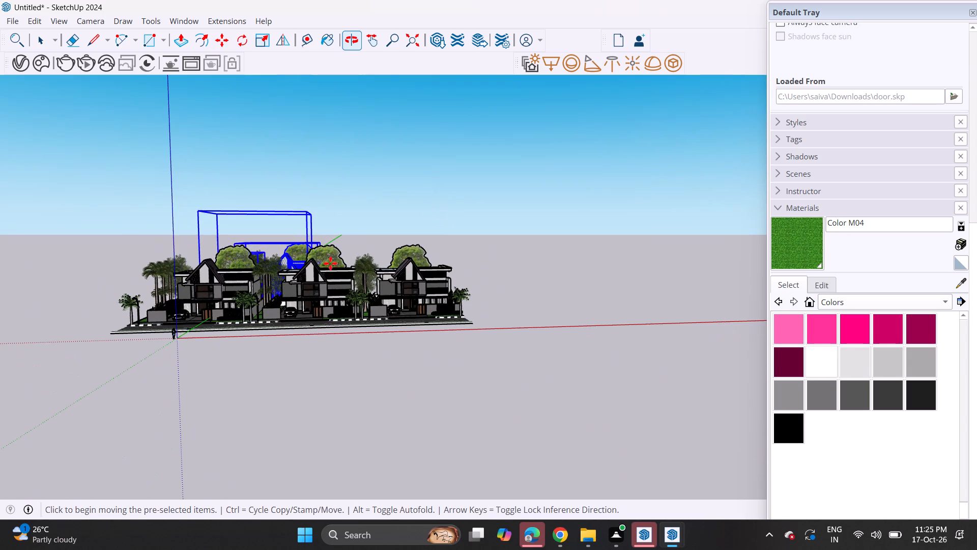
scroll(311, 271, up, 10)
scroll(305, 314, up, 5)
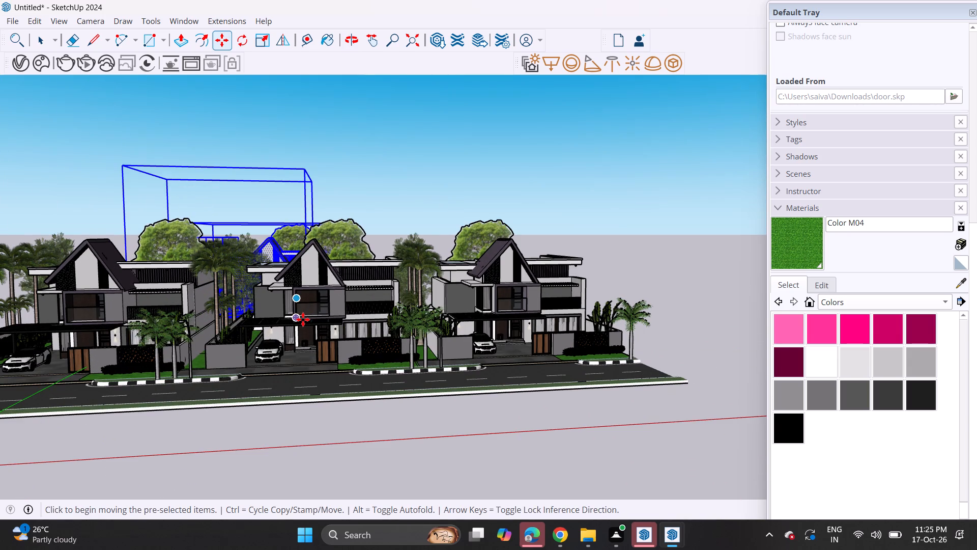
scroll(303, 319, up, 5)
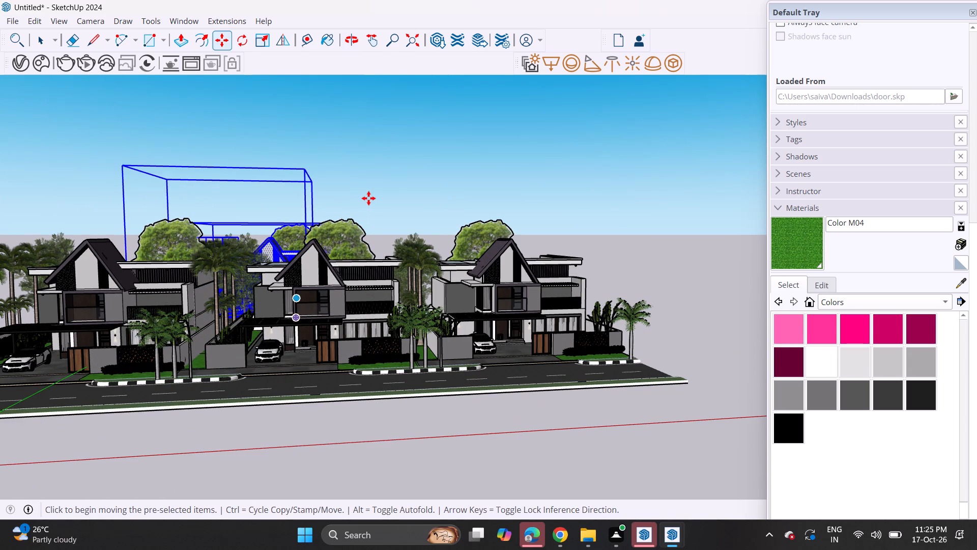
key(space)
click(369, 199)
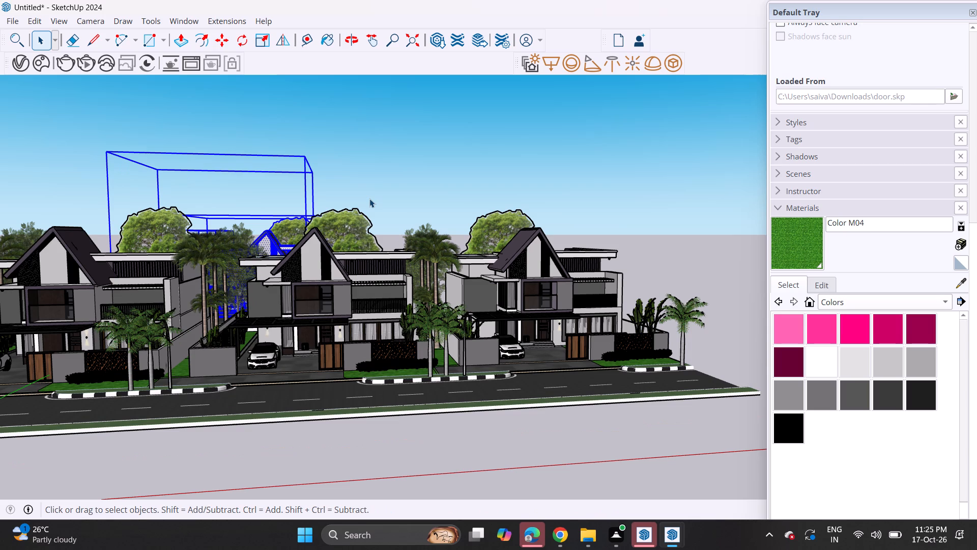
click(369, 200)
Frame a street-level front view of the middle house with its carport, gate and boundary wall for rendering.
middle_drag(245, 361, 245, 351)
scroll(250, 338, up, 4)
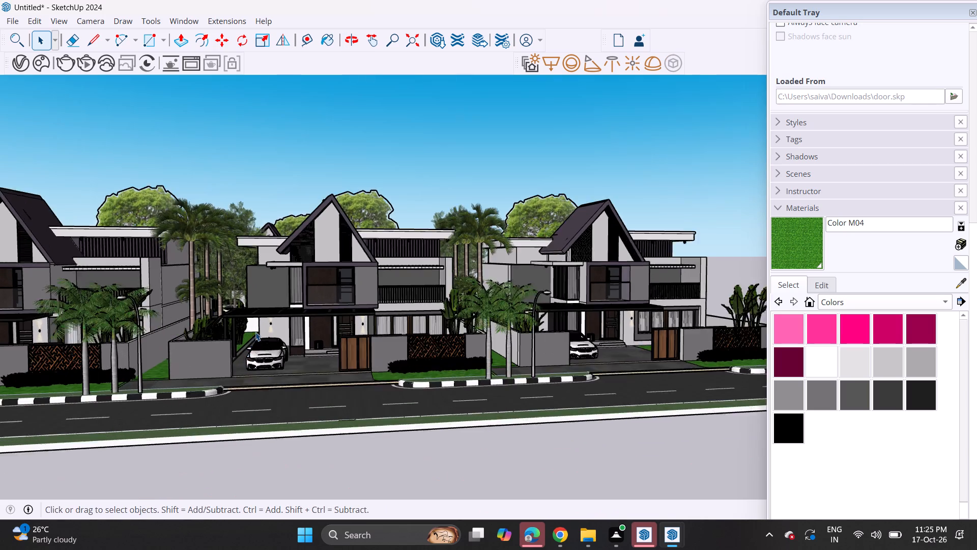
middle_drag(259, 329, 327, 320)
middle_drag(325, 322, 274, 334)
scroll(323, 323, up, 1)
scroll(278, 324, up, 3)
middle_click(278, 324)
middle_drag(279, 325, 288, 324)
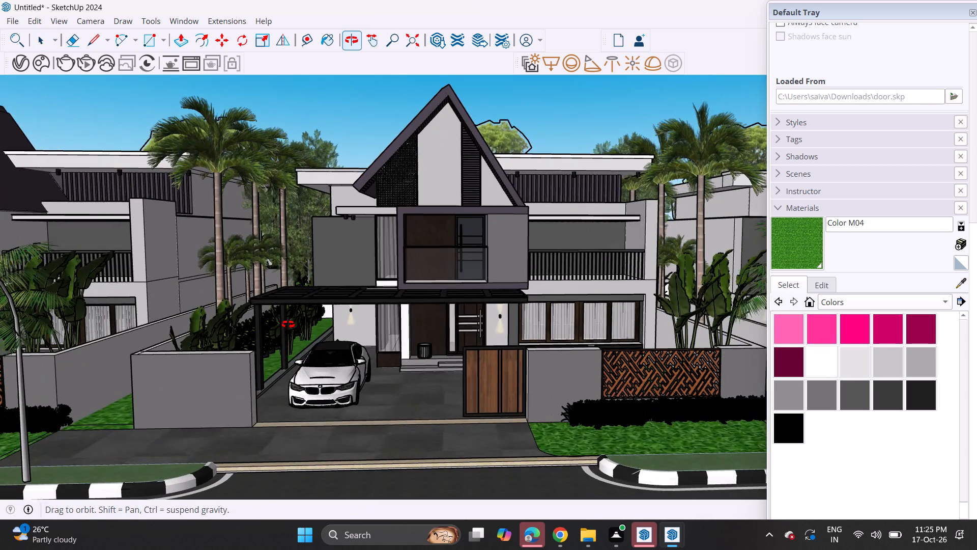
middle_drag(288, 324, 290, 296)
scroll(288, 293, down, 2)
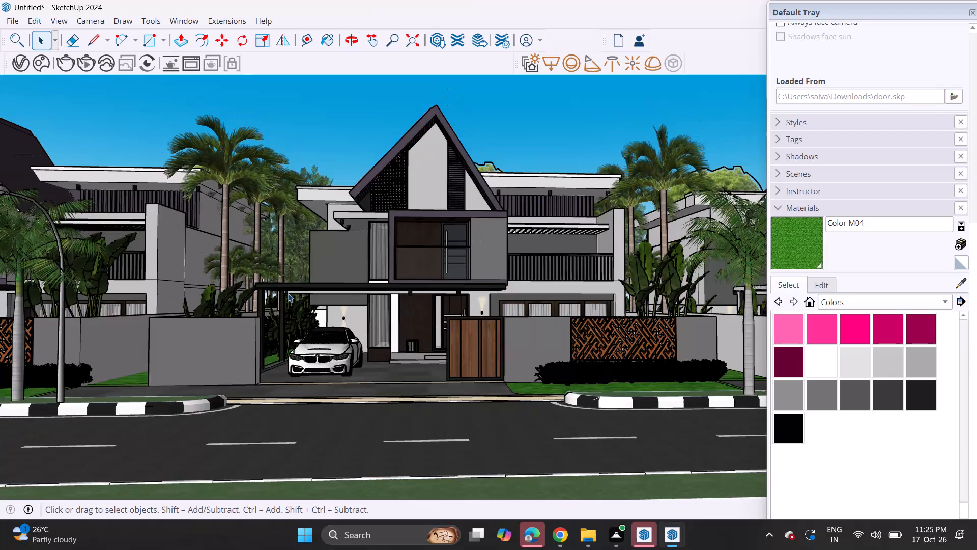
scroll(288, 293, down, 1)
scroll(288, 293, up, 2)
middle_drag(288, 291, 289, 294)
scroll(288, 291, up, 1)
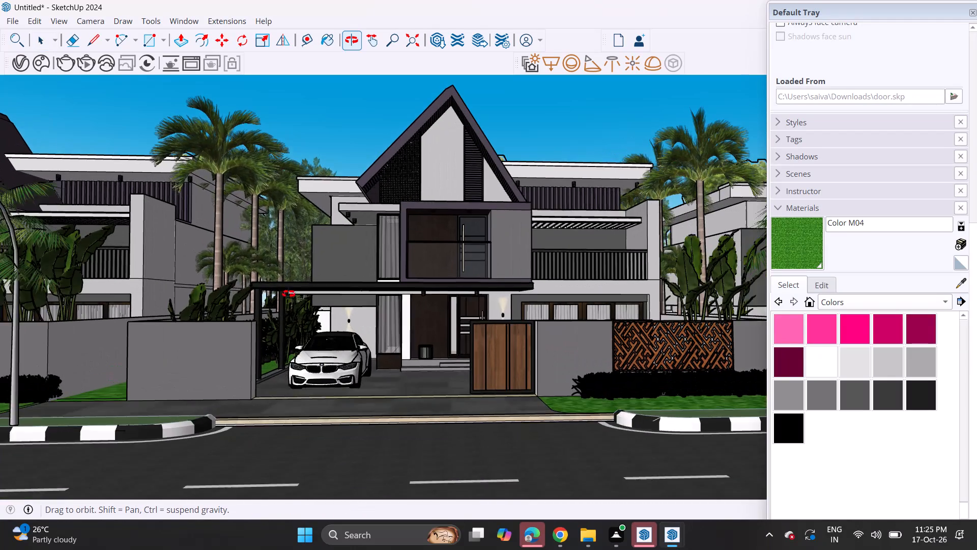
middle_drag(289, 294, 287, 301)
shift+middle_drag(287, 301, 267, 300)
middle_drag(267, 300, 272, 301)
shift+middle_drag(272, 301, 260, 299)
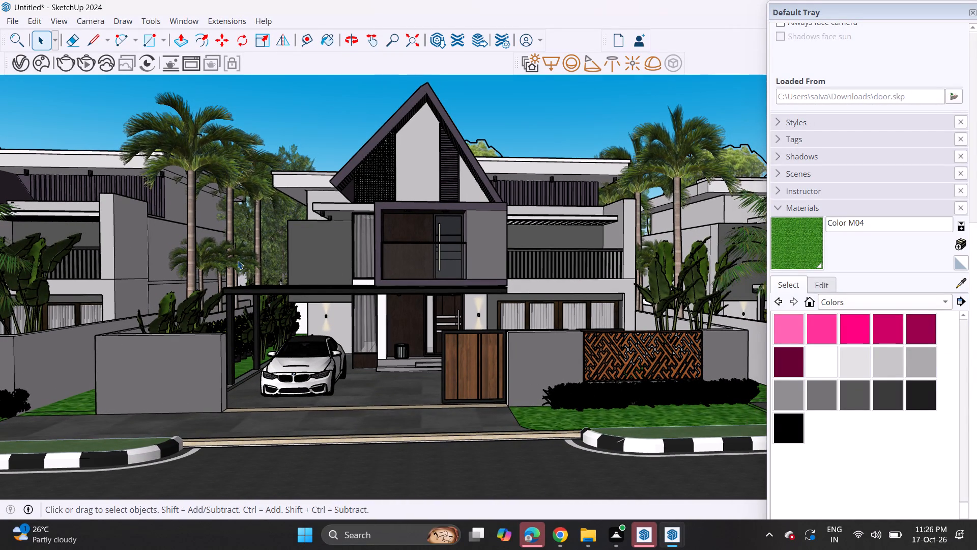
Open the V-Ray render settings and set the render quality to Medium+.
click(21, 64)
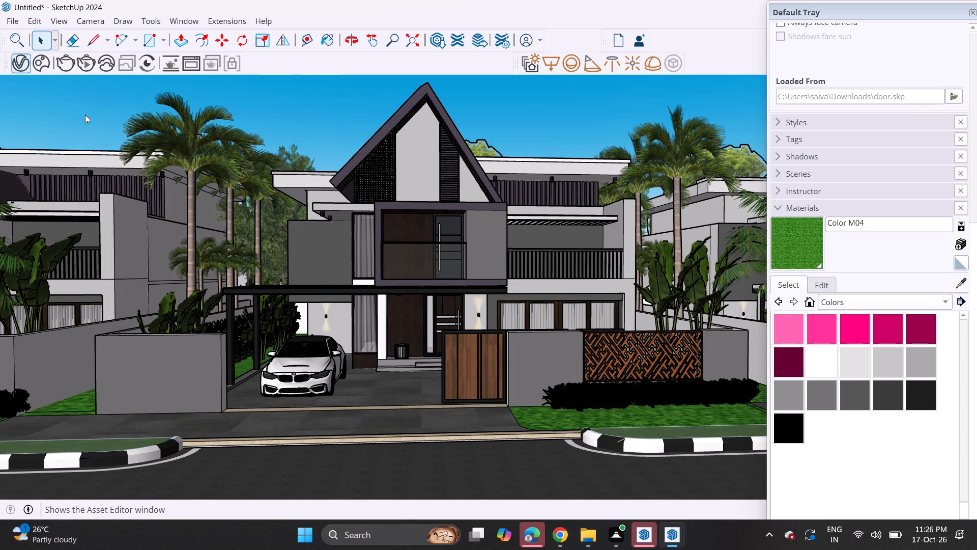
click(22, 65)
click(22, 65)
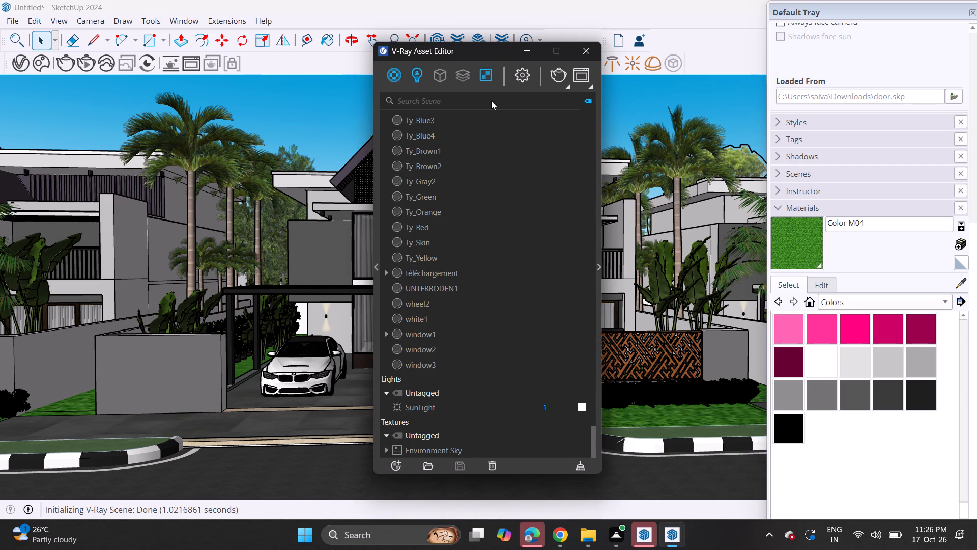
click(524, 73)
click(551, 156)
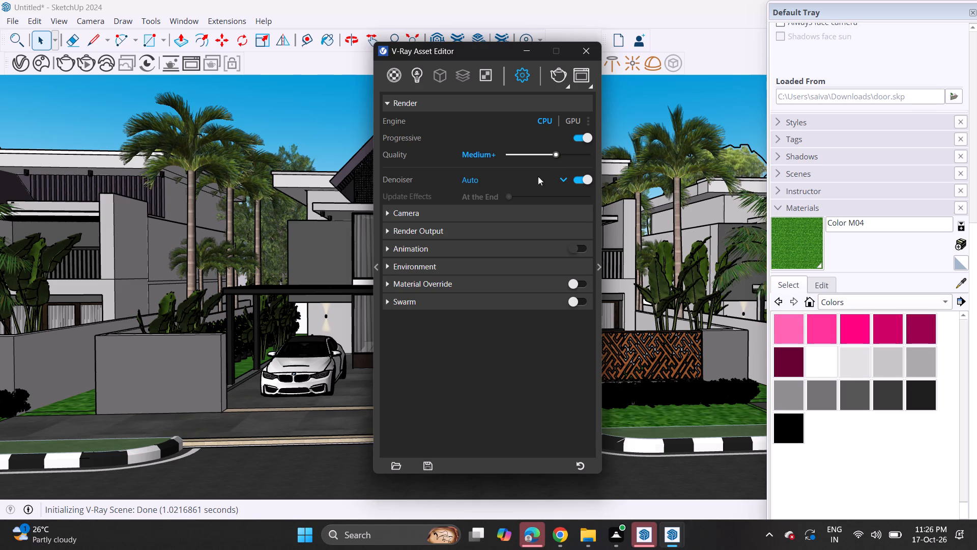
Set the V-Ray camera's exposure value to 14.
click(509, 213)
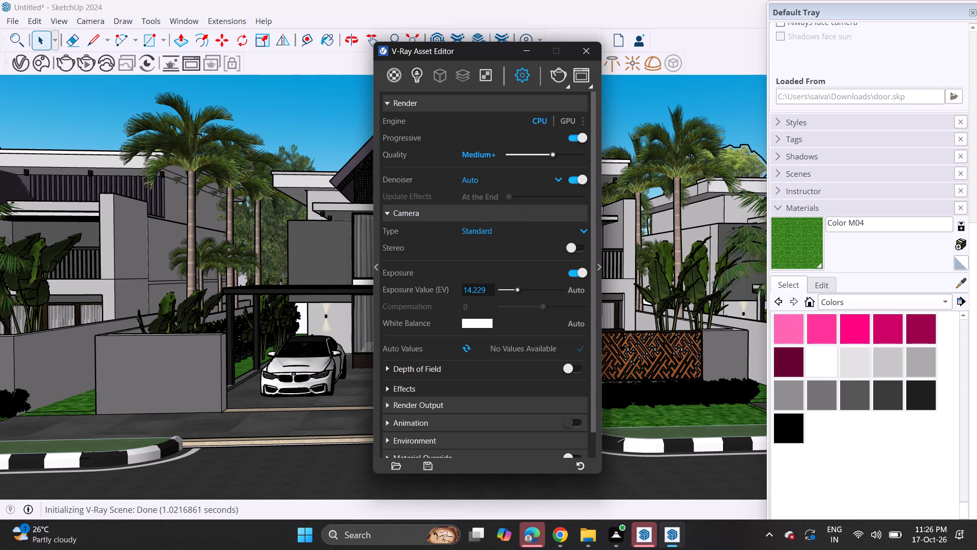
click(492, 289)
key(backslash)
key(BackSpace)
key(BackSpace)
key(BackSpace)
key(BackSpace)
key(BackSpace)
key(Return)
Enable the safe frame for the V-Ray render output.
scroll(458, 377, down, 1)
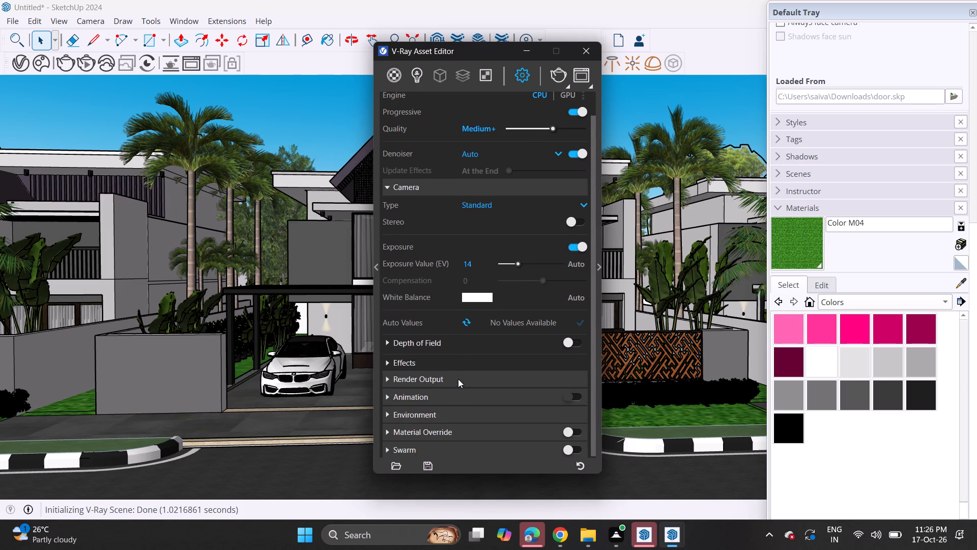
click(466, 374)
click(577, 398)
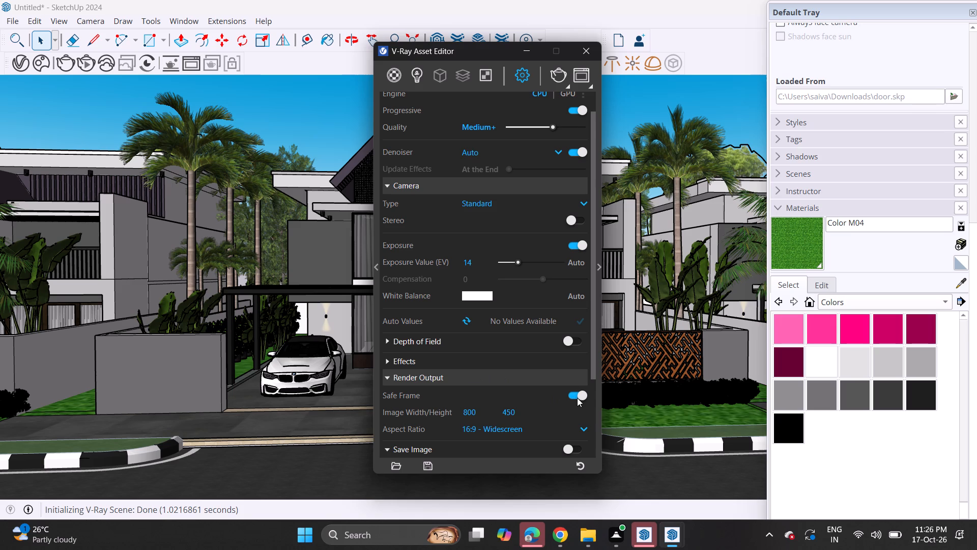
Set the global illumination primary rays to Irradiance map, then put the V-Ray Asset Editor away.
scroll(503, 405, down, 9)
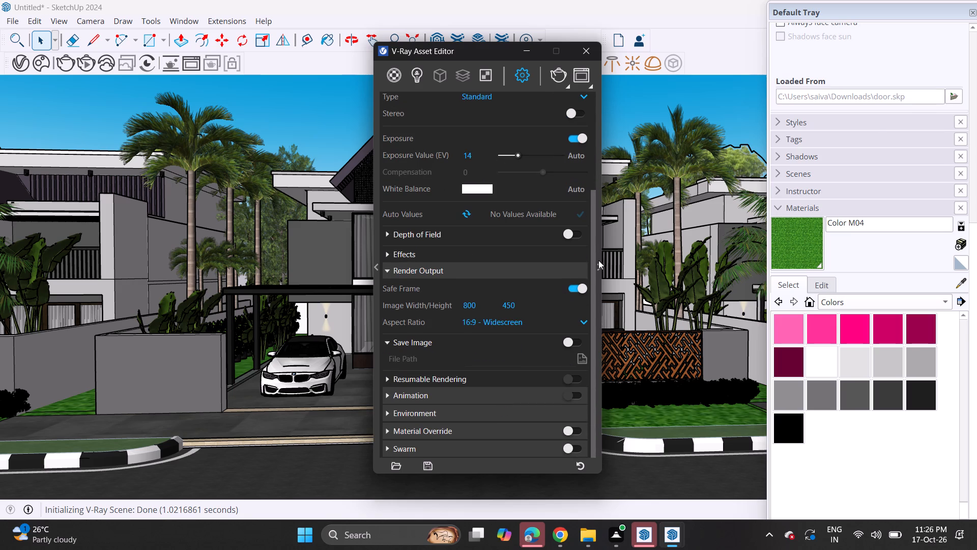
click(598, 260)
click(636, 304)
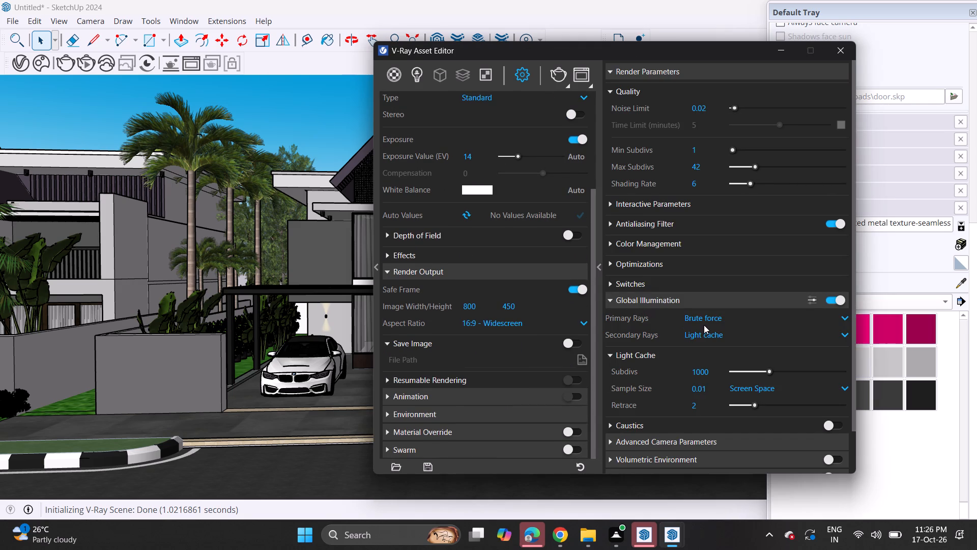
click(704, 325)
click(705, 322)
click(697, 334)
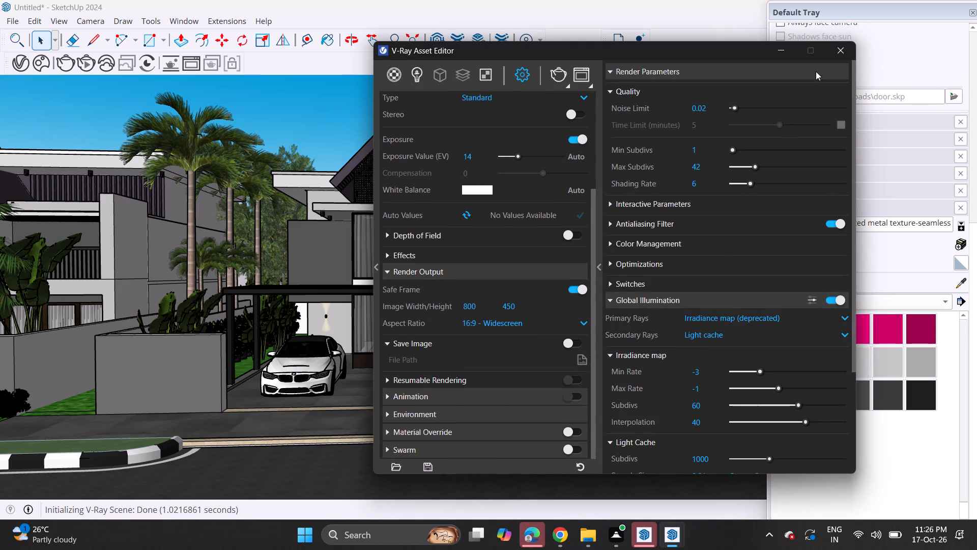
click(785, 49)
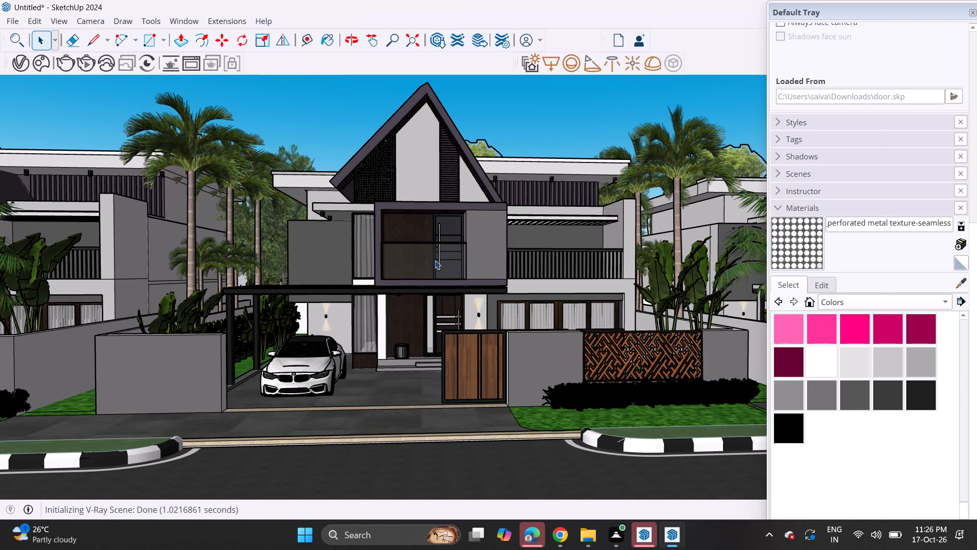
Frame the middle house from the street and export the view as a PNG named ELEVATION into the VAMSHI INTERIOR folder.
click(504, 124)
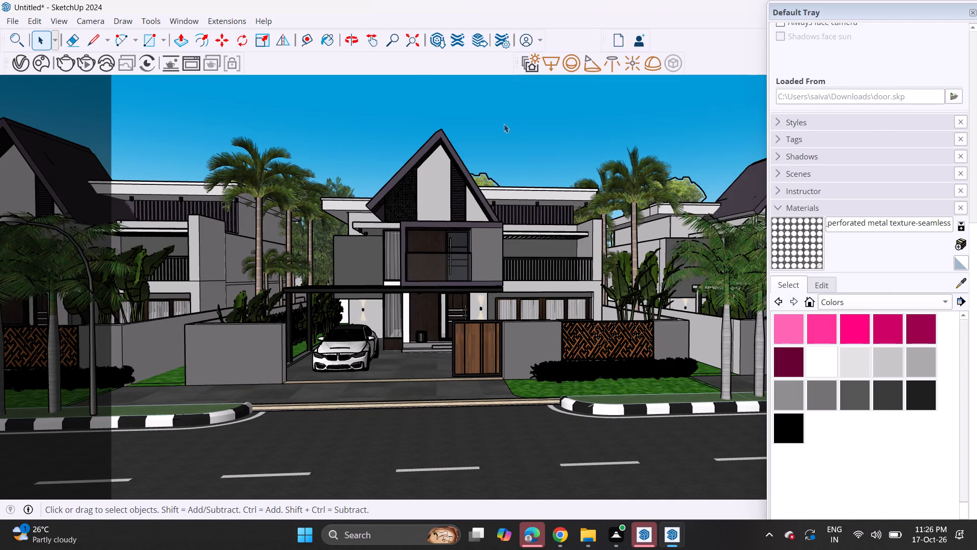
scroll(416, 285, up, 1)
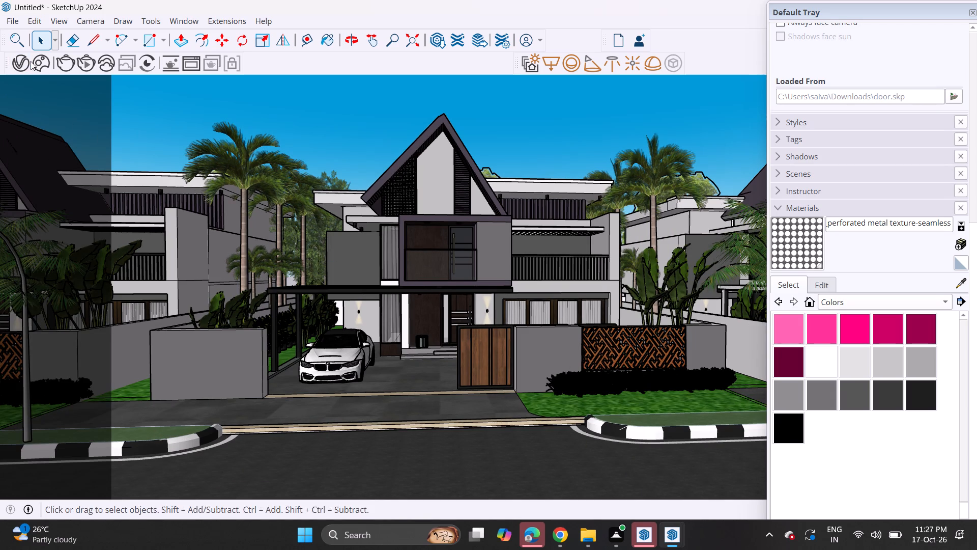
click(12, 17)
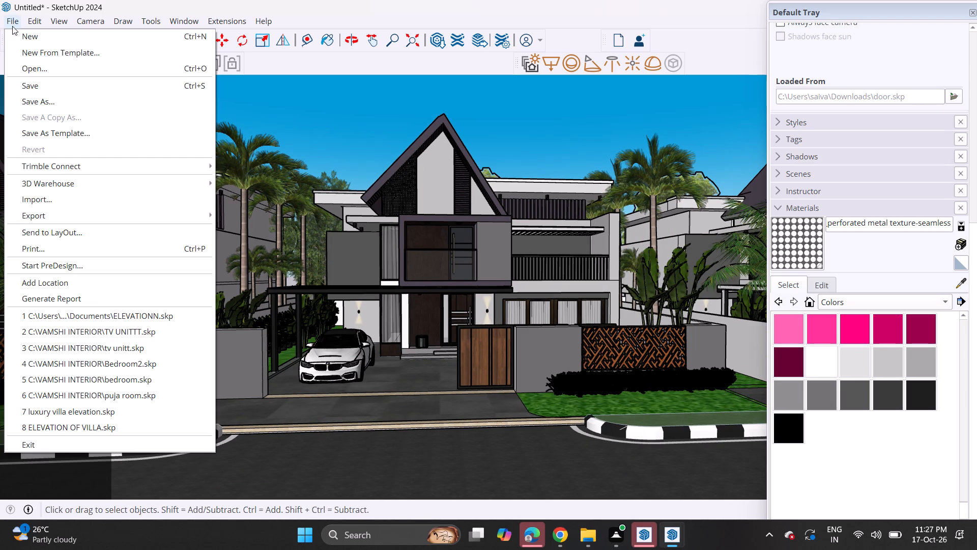
click(61, 217)
click(247, 230)
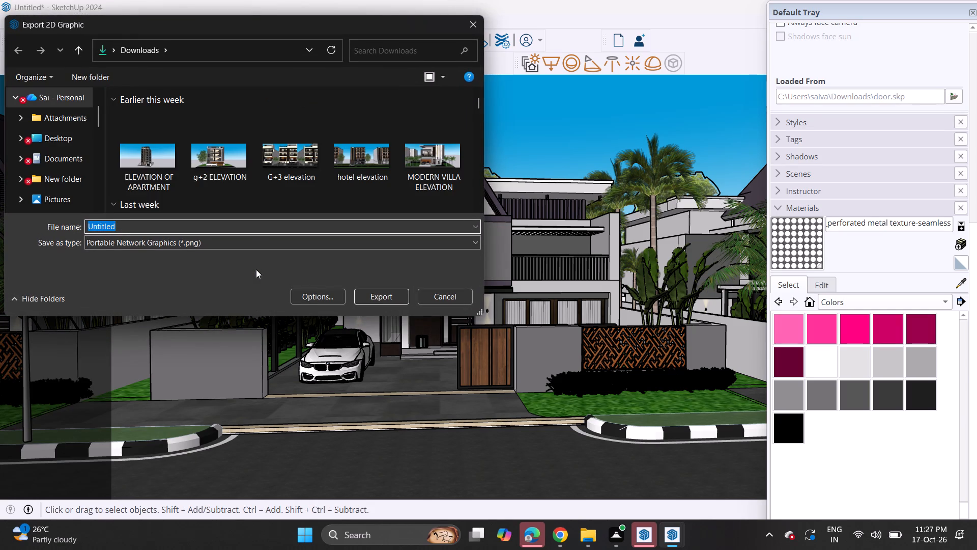
key(BackSpace)
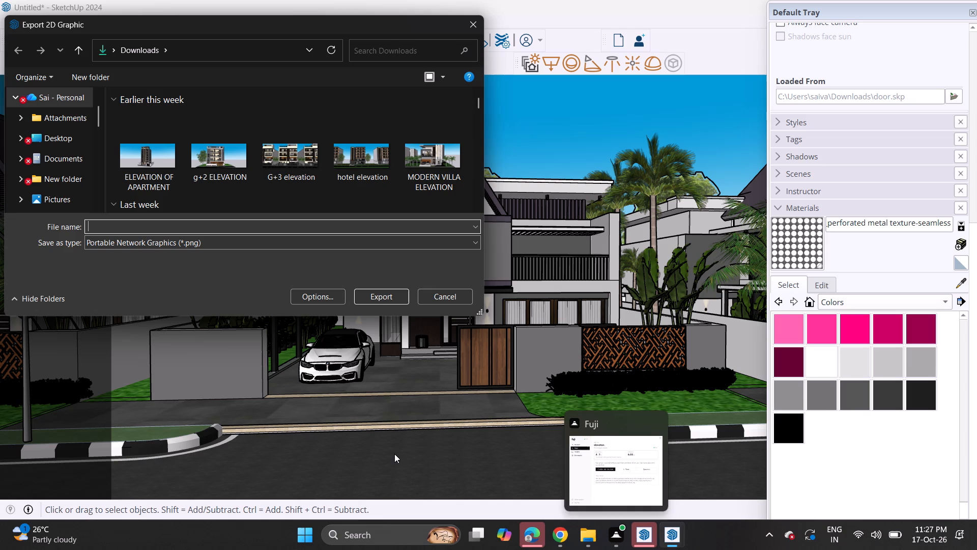
text(ELEVATION)
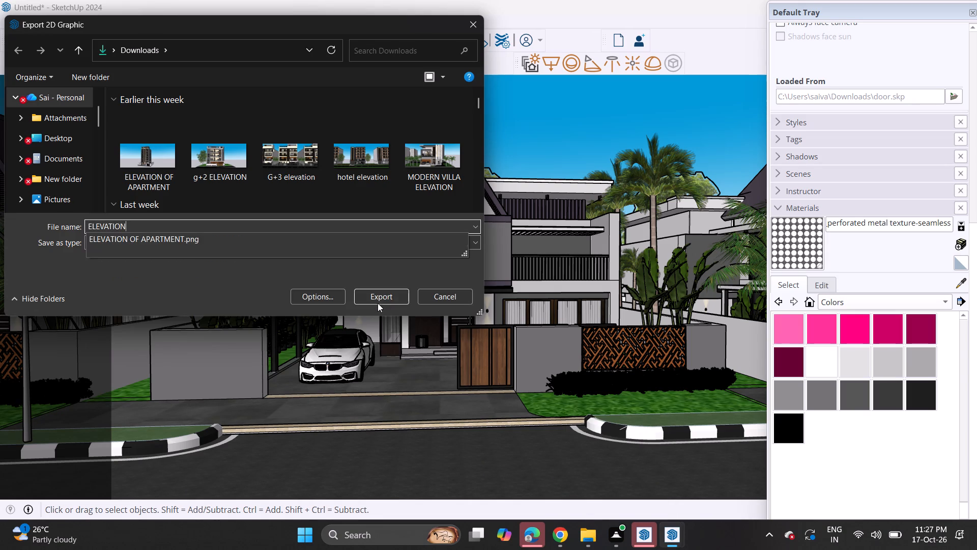
click(311, 49)
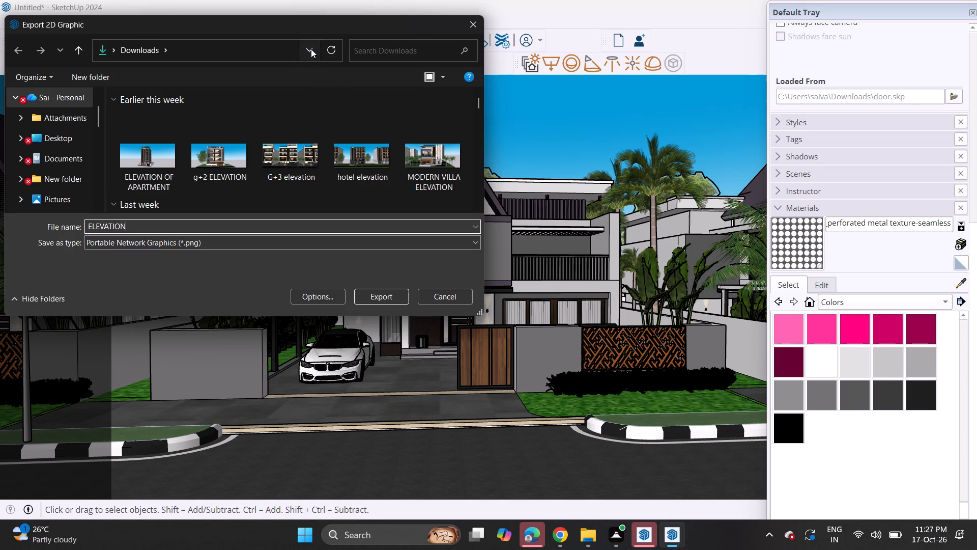
click(283, 104)
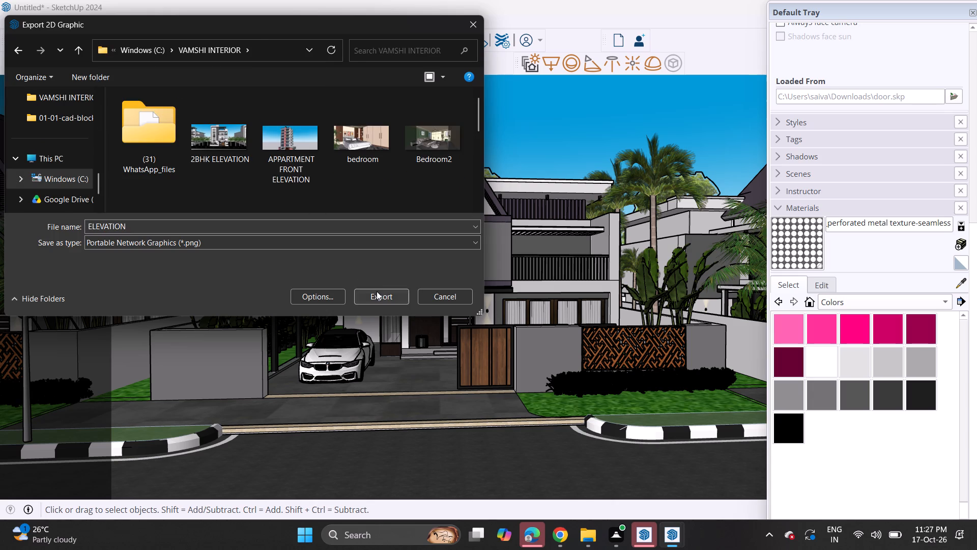
click(377, 291)
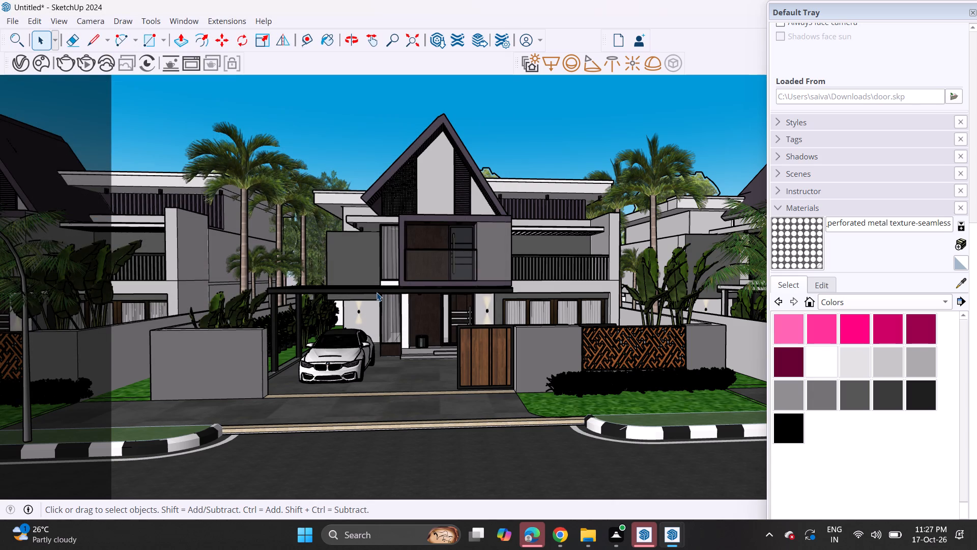
Sample the grey wall material Color M02 and paint it on the white wall beside the front door and the white strip below the upper window.
click(958, 285)
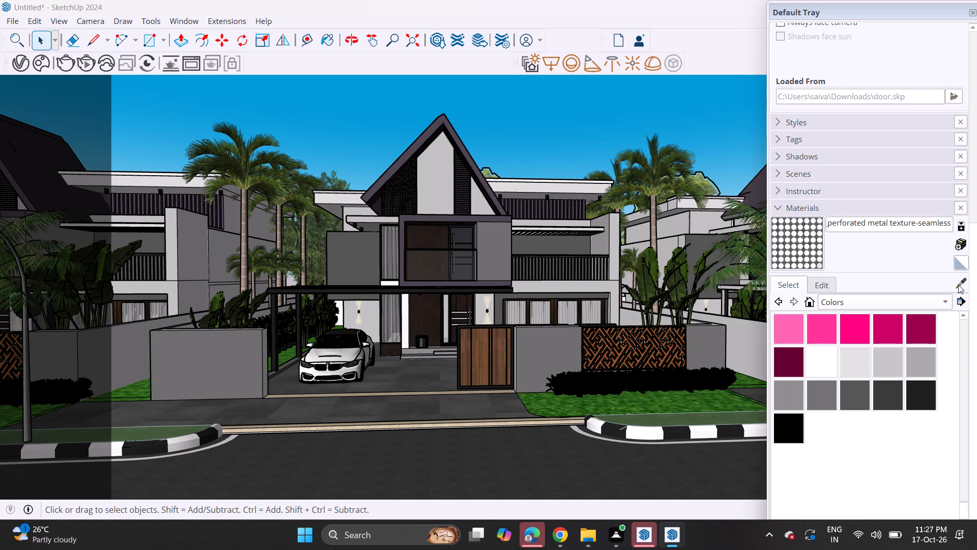
click(570, 288)
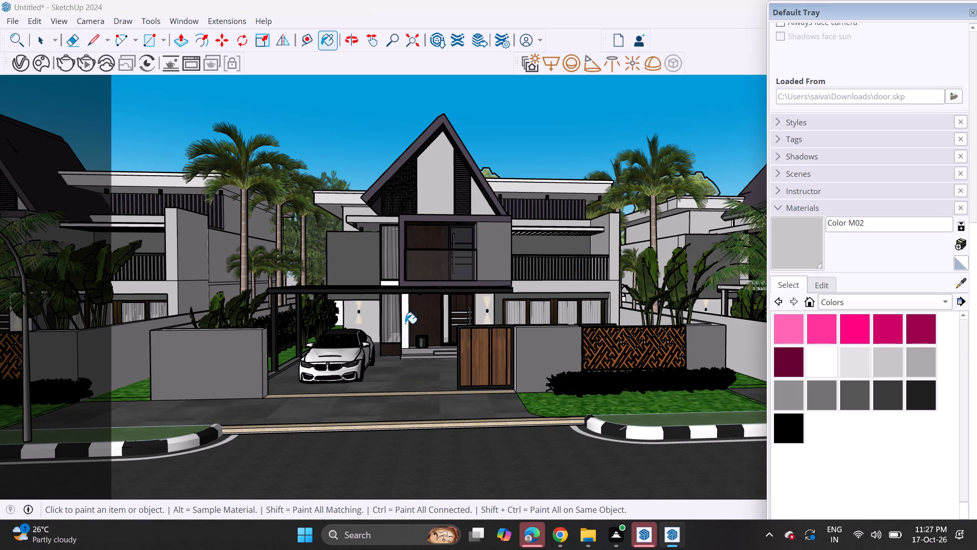
click(405, 323)
click(393, 283)
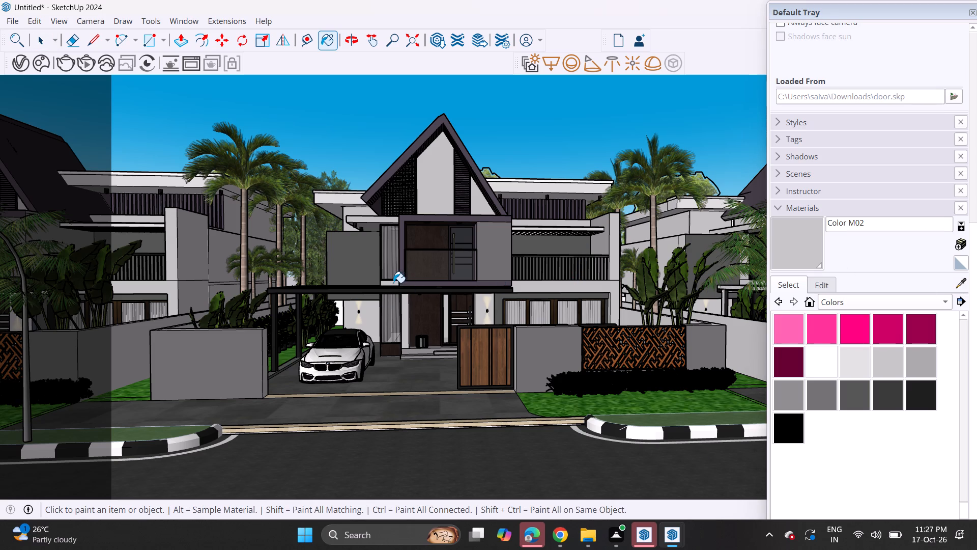
Sample the dark brown Material12 from the panel below the ground-floor curtained window and paint it on the strip between the two storeys' windows.
click(955, 286)
click(385, 352)
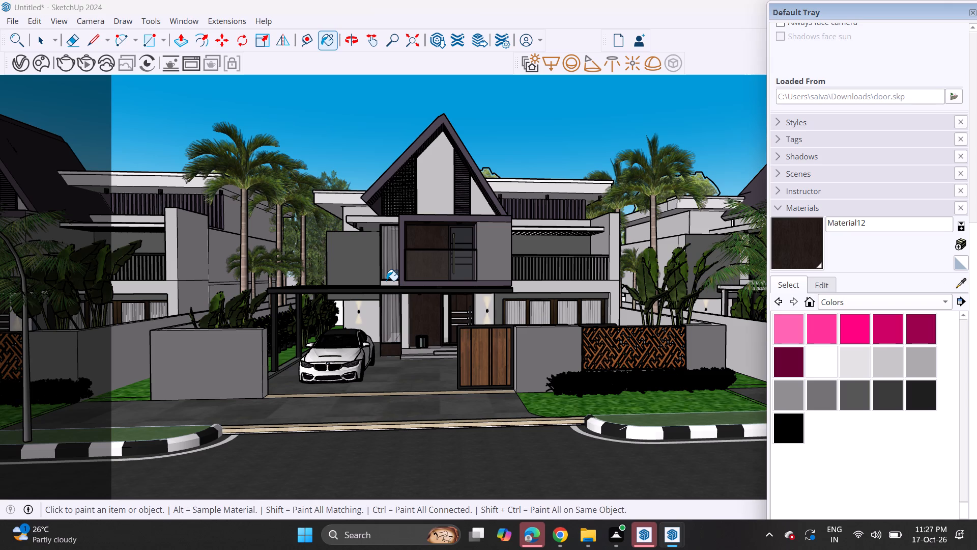
click(386, 281)
click(386, 285)
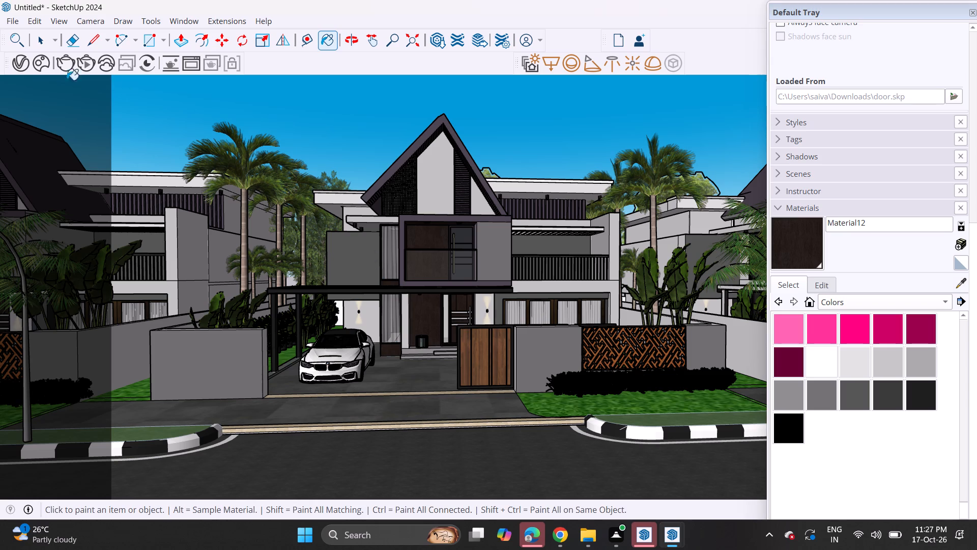
Export the repainted street view as a PNG named "ELEVATION," into the VAMSHI INTERIOR folder.
click(7, 17)
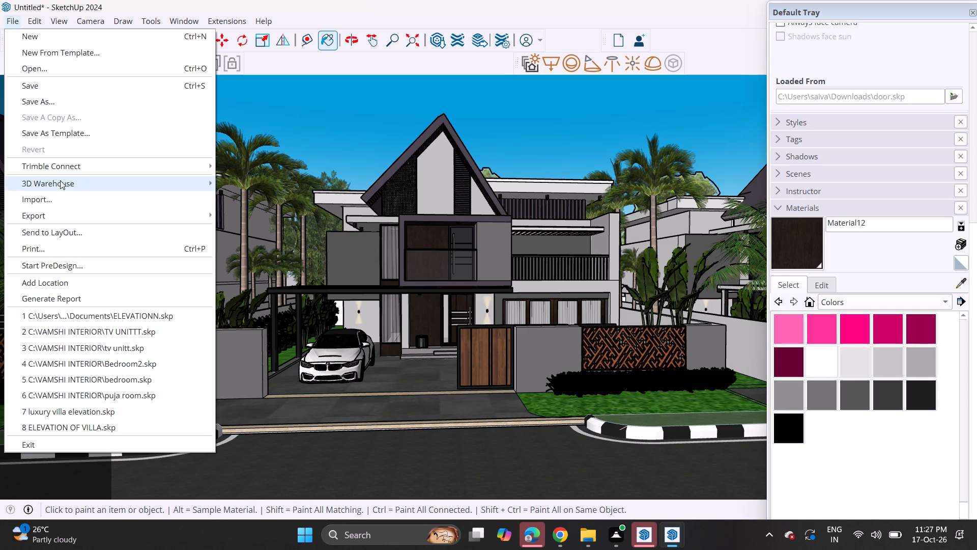
click(53, 217)
click(239, 238)
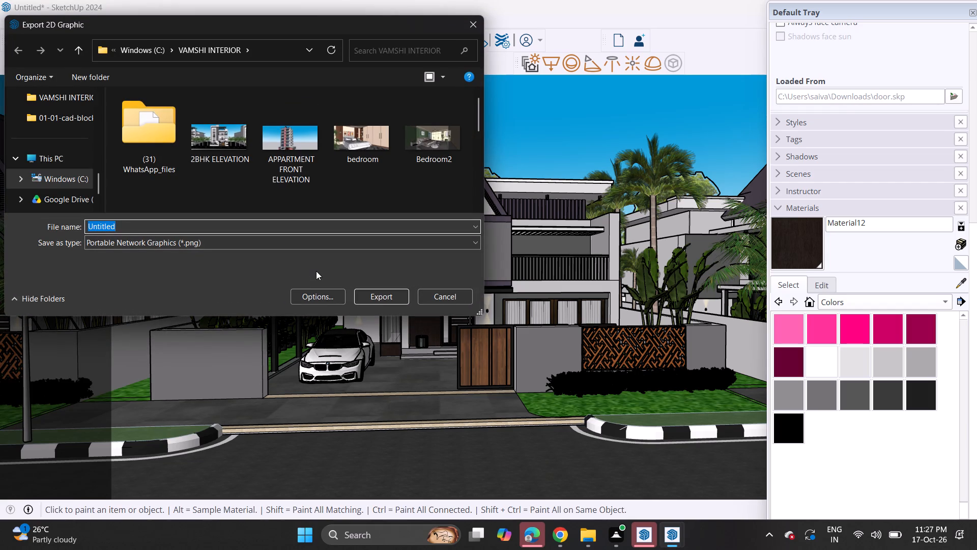
text(ELEVATION)
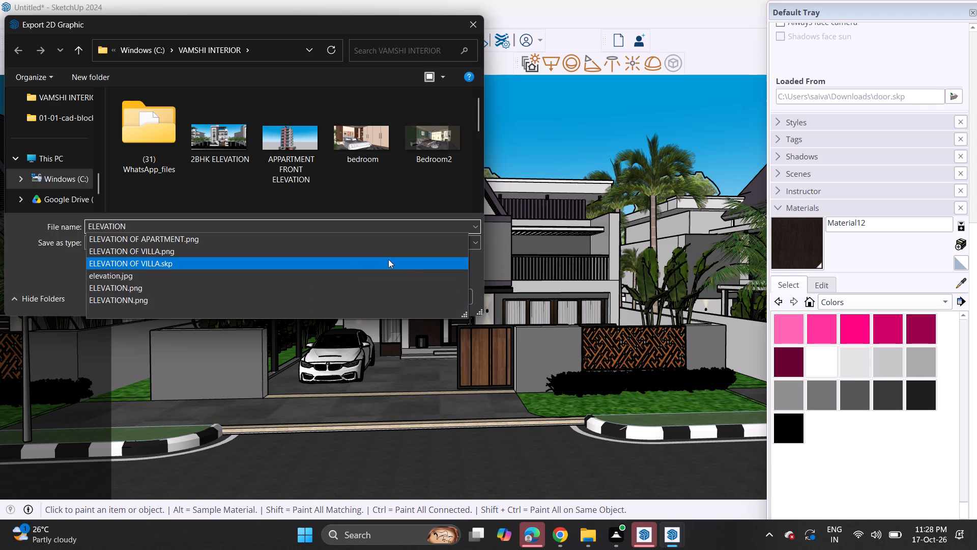
click(473, 227)
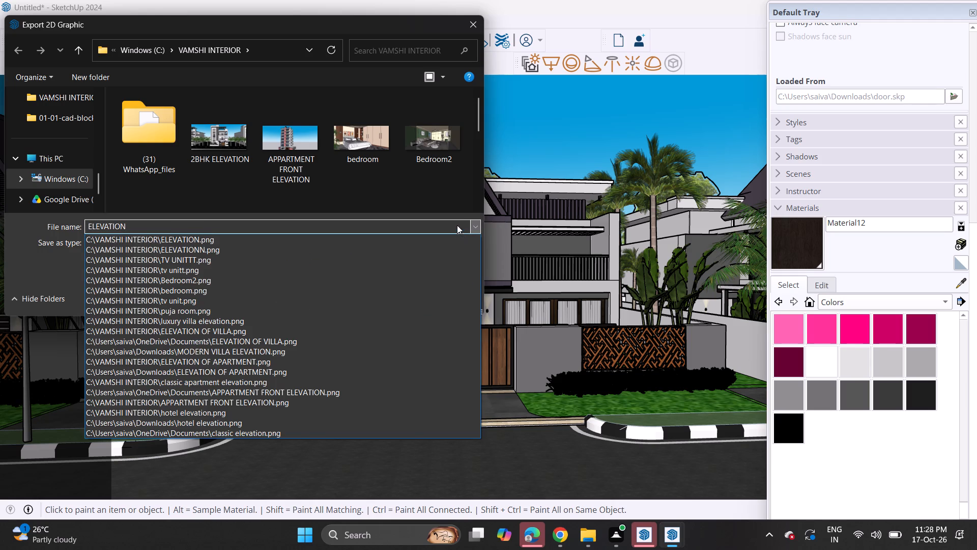
click(457, 225)
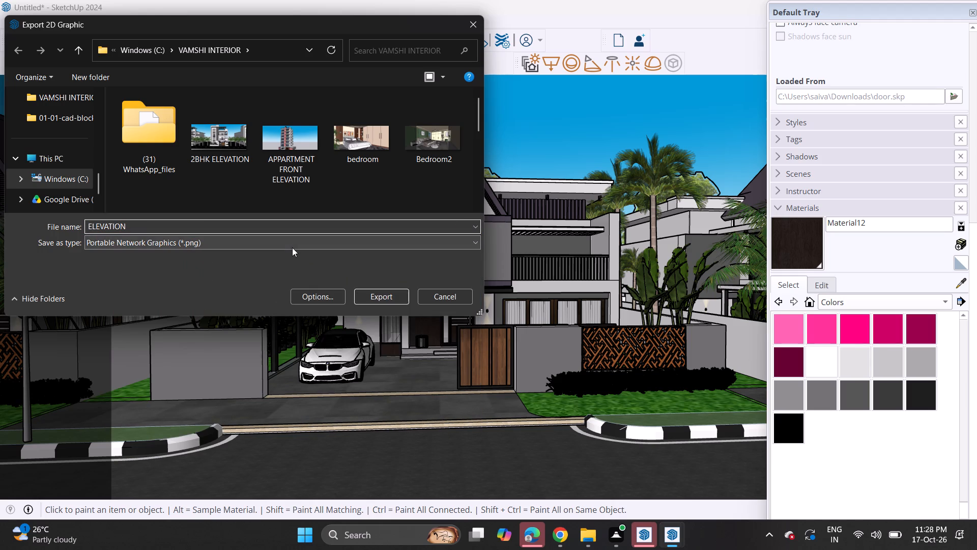
key(comma)
click(369, 301)
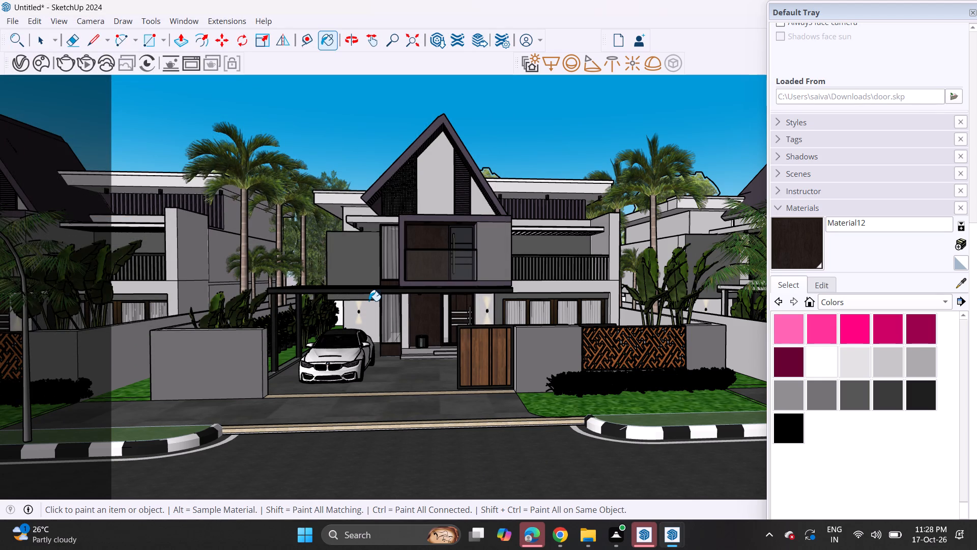
Save the model as a SketchUp file named "ELEVATION," in the Documents folder.
click(17, 20)
click(45, 101)
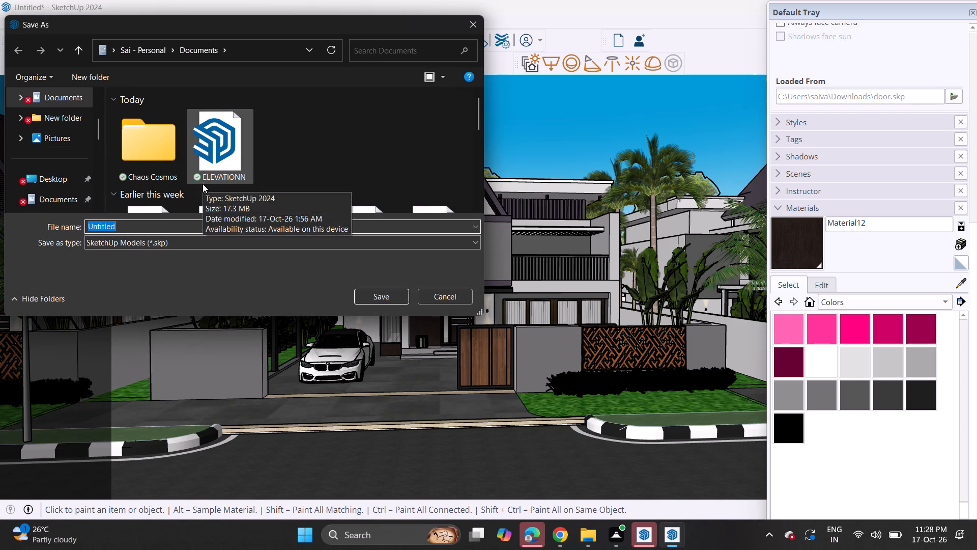
key(BackSpace)
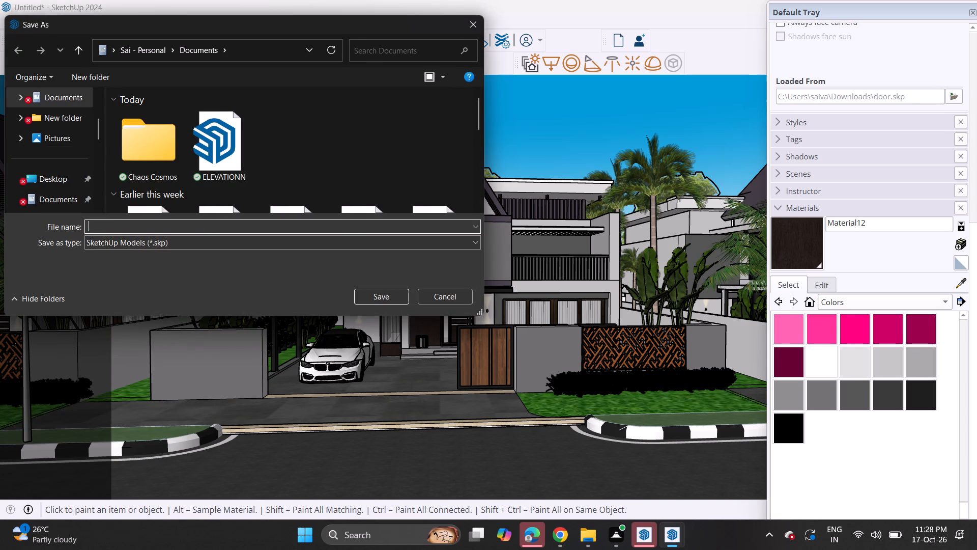
key(e)
text(LEVATION,)
click(367, 297)
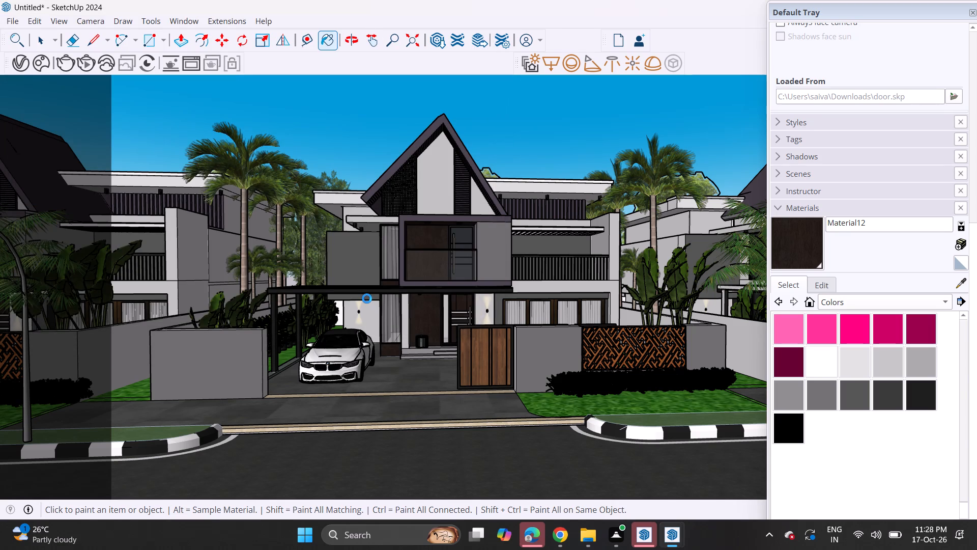